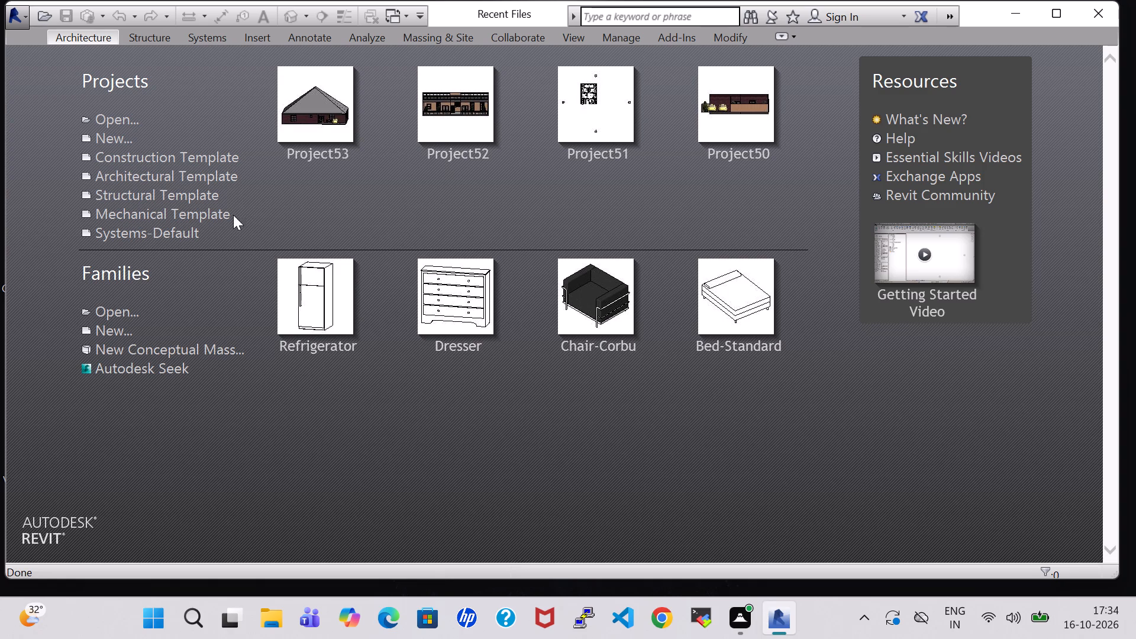
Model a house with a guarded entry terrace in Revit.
Create a new project from a built-in template file.
left_click(106, 139)
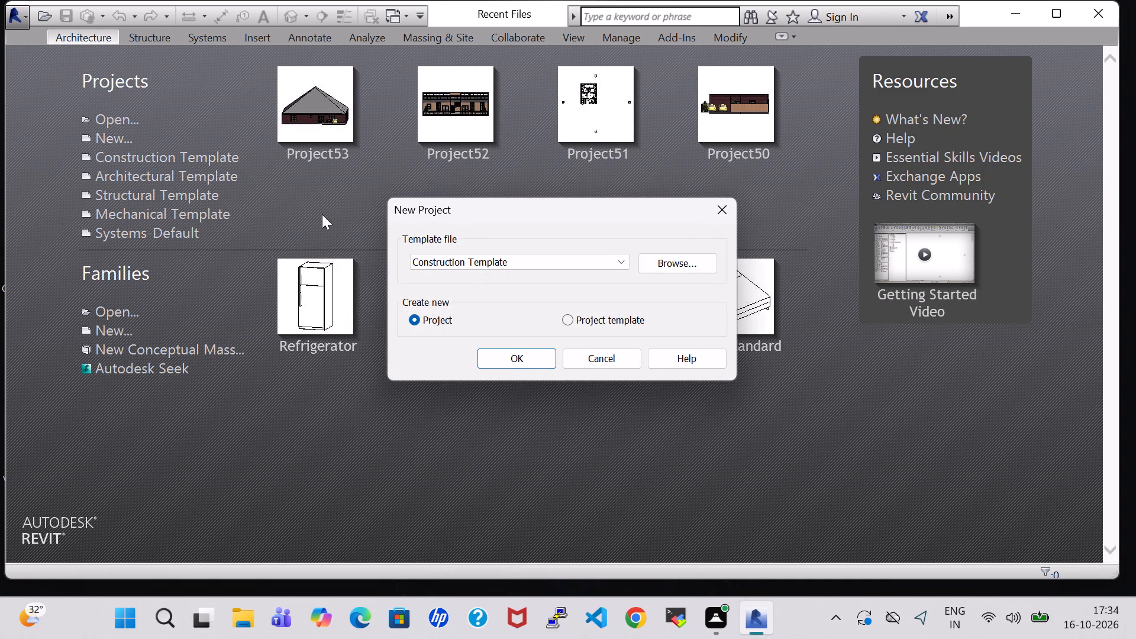
left_click(470, 263)
left_click(477, 295)
left_click(501, 359)
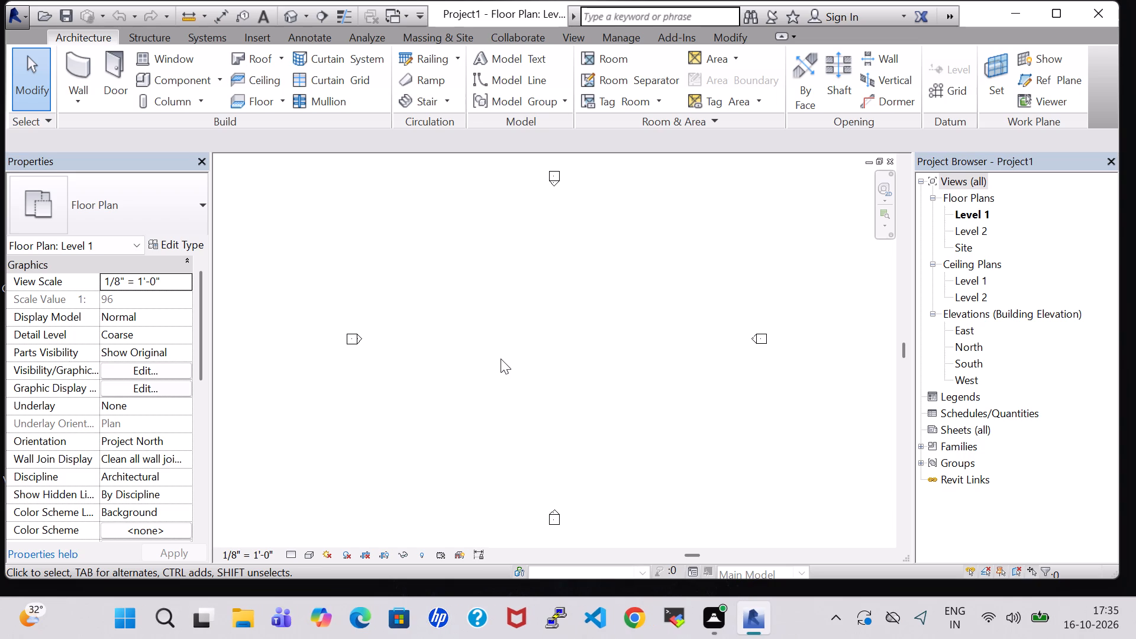
Draw a horizontal Generic - 8" wall 40'-0" long on Level 1 with an unconnected height of 10'-0".
left_click(88, 51)
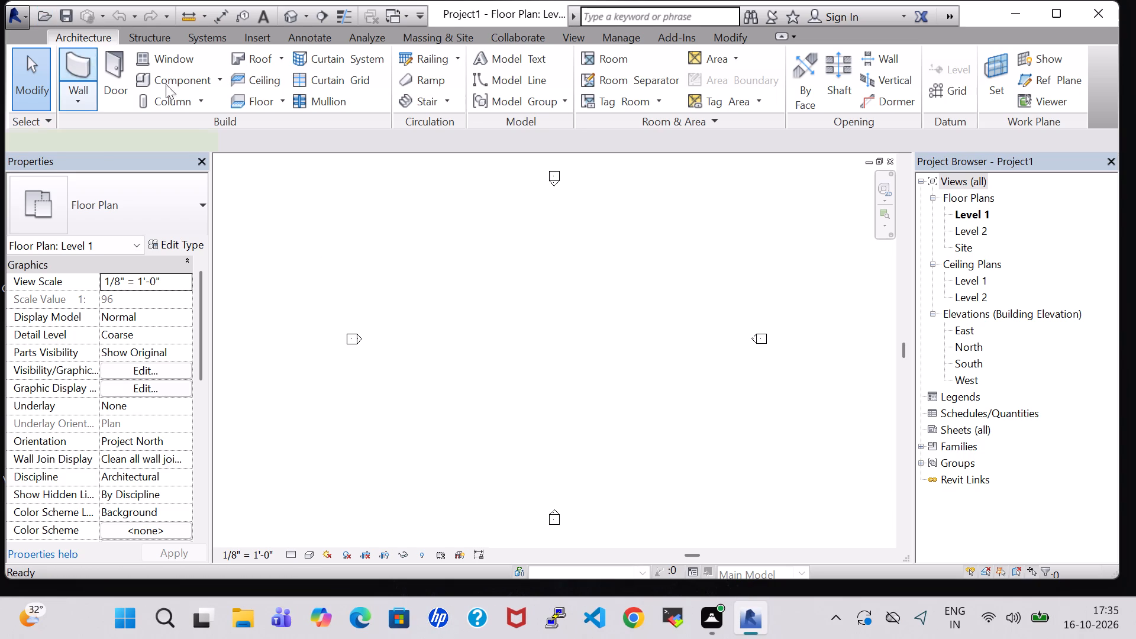
left_click(263, 146)
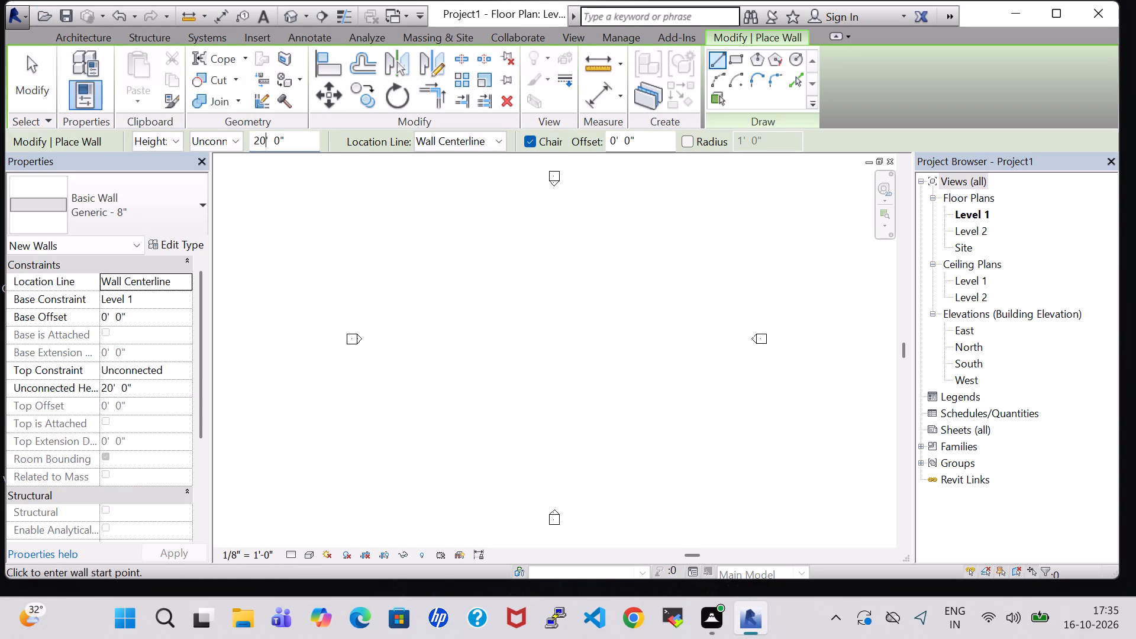
left_click(261, 146)
key("BackSpace")
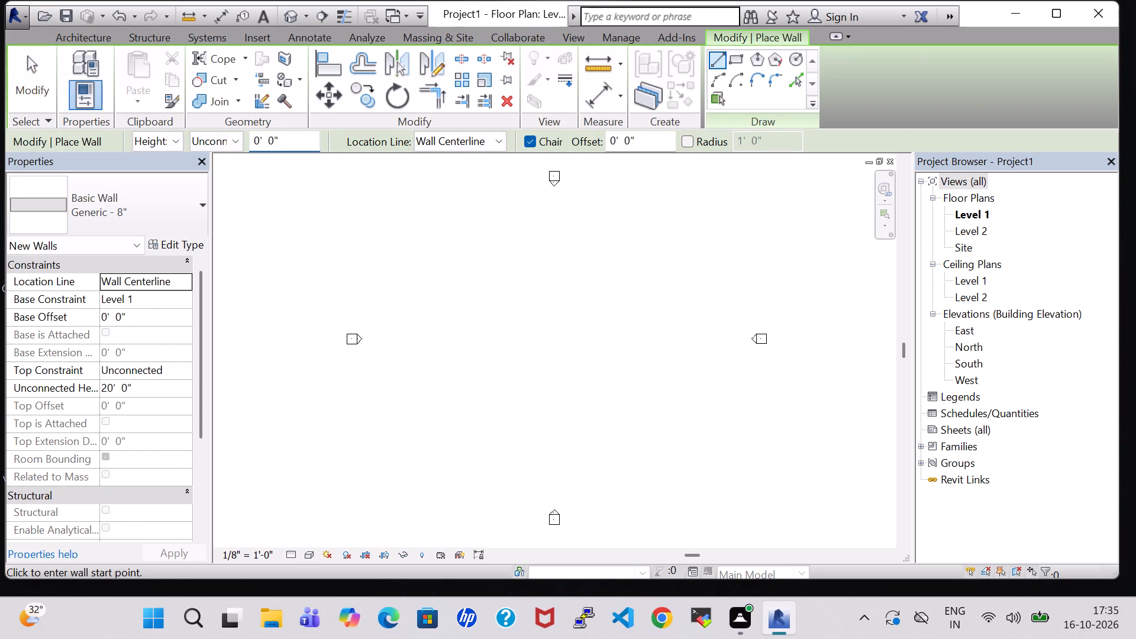
key("1")
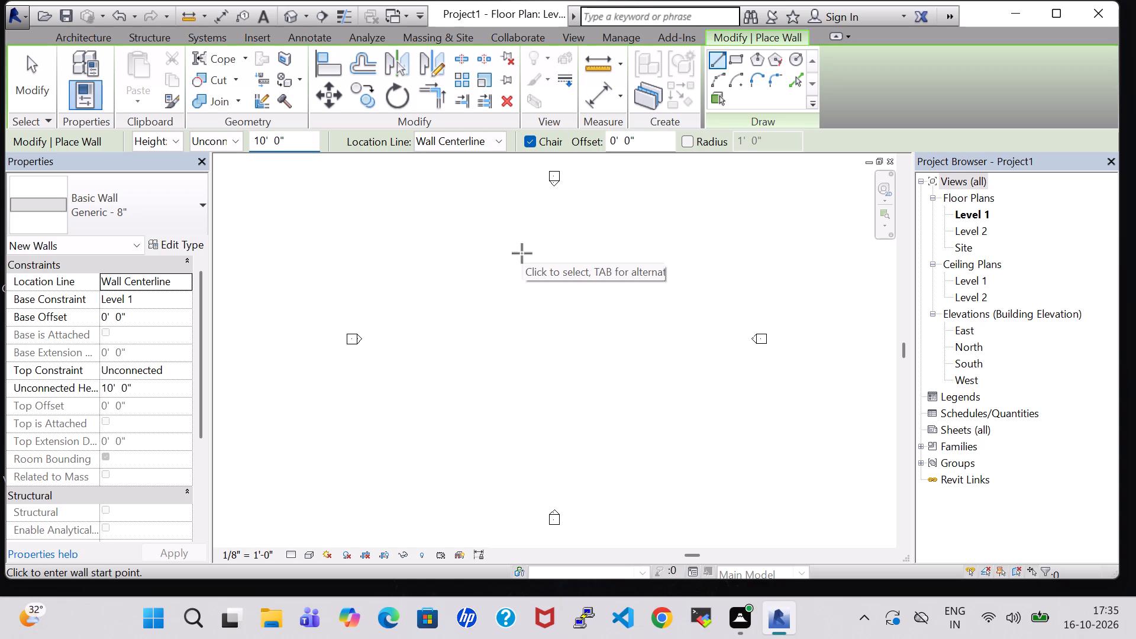
key("Return")
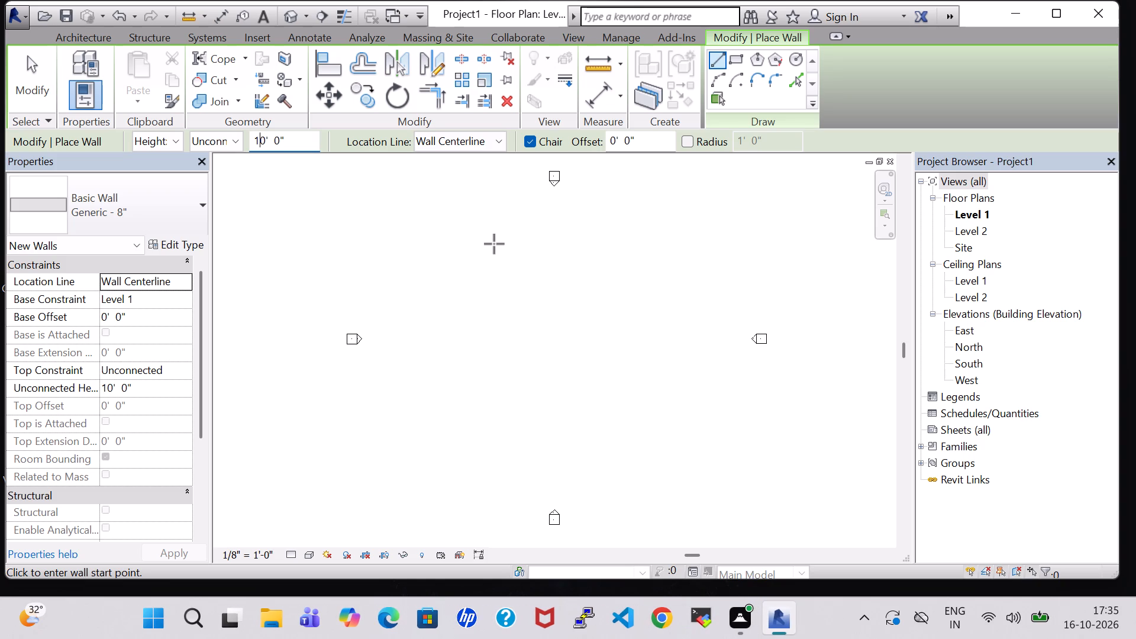
left_click(427, 253)
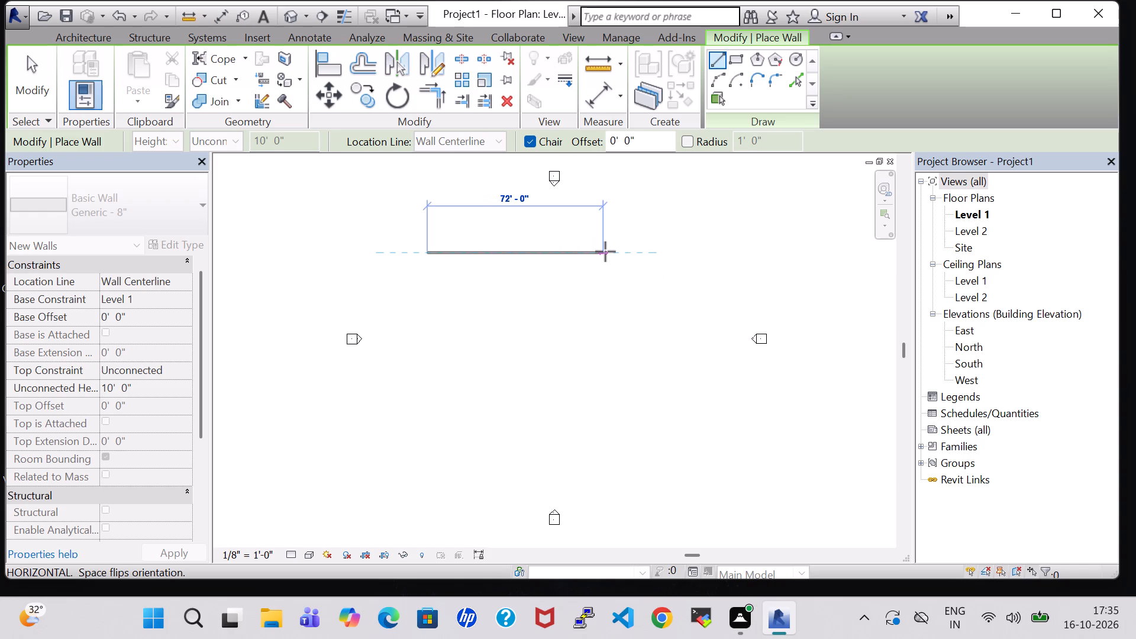
left_click(520, 250)
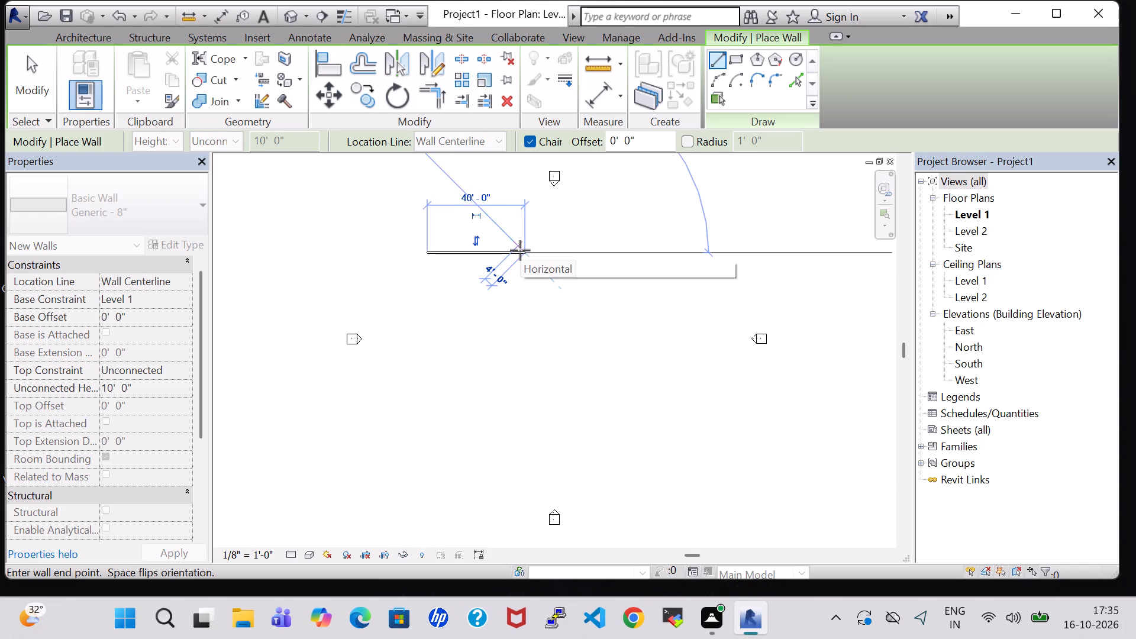
key("Escape")
key("Escape")
Nudge the 40'-0" wall eastward until it sits roughly below the north elevation marker.
left_click(497, 250)
key("Right")
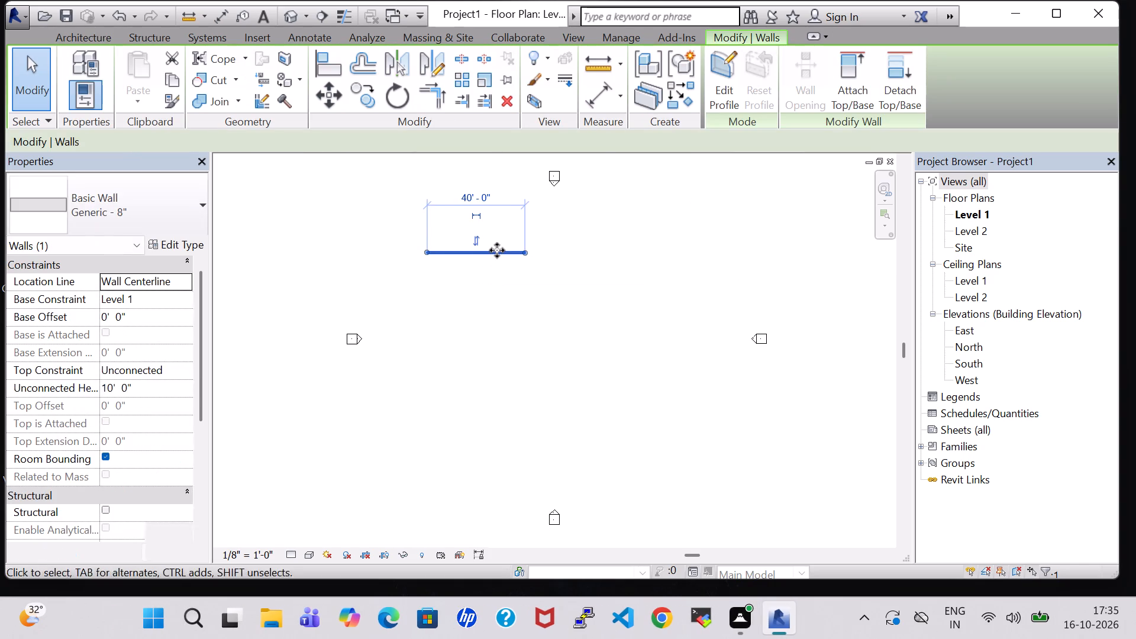
key("Right")
key("Right")
key("Right")
key("Right")
key("Right")
key("Right")
key("Right")
key("Right")
key("Right")
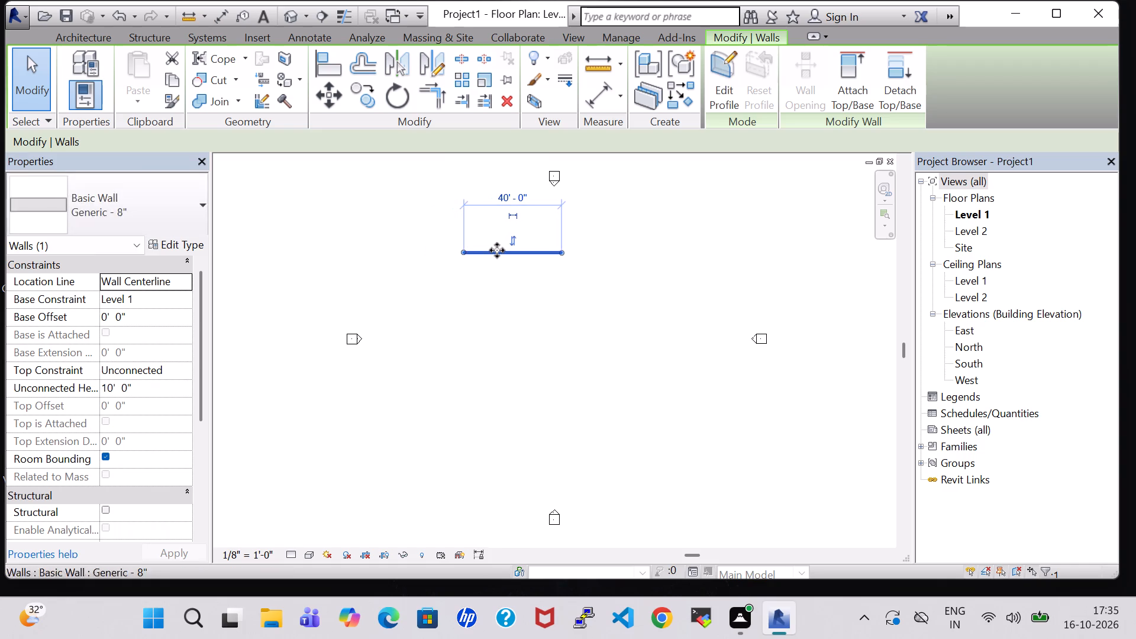
key("Right")
key("Right")
key("Right")
key("Right")
key("Right")
key("Right")
key("Right")
key("Right")
key("Right")
key("Right")
key("Right")
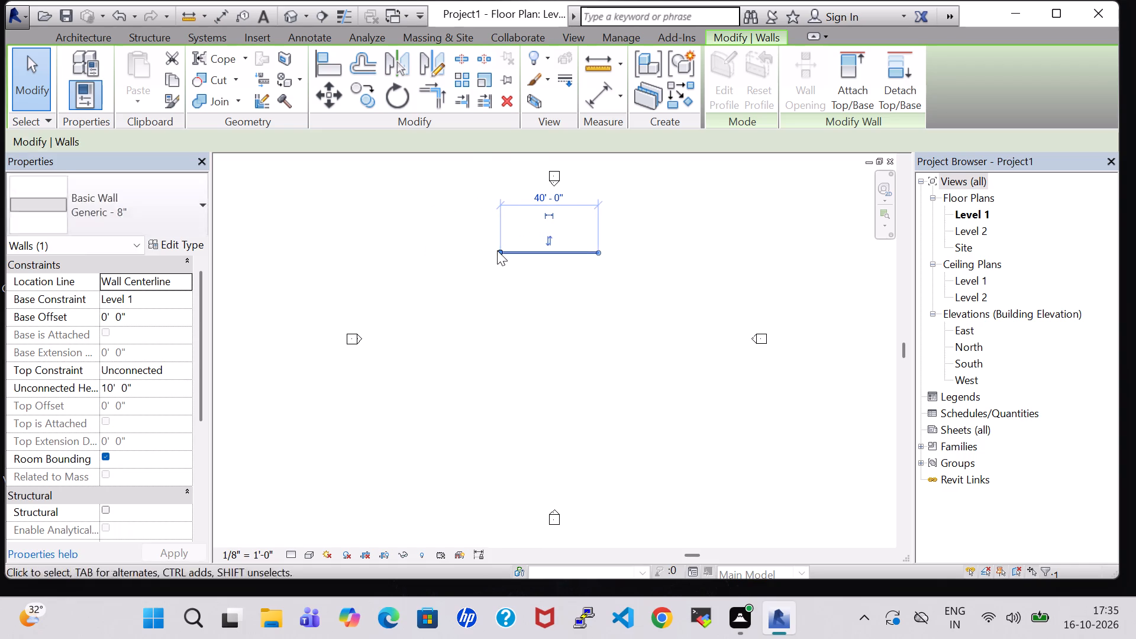
key("Right")
key("Right")
key("Right")
left_click(579, 285)
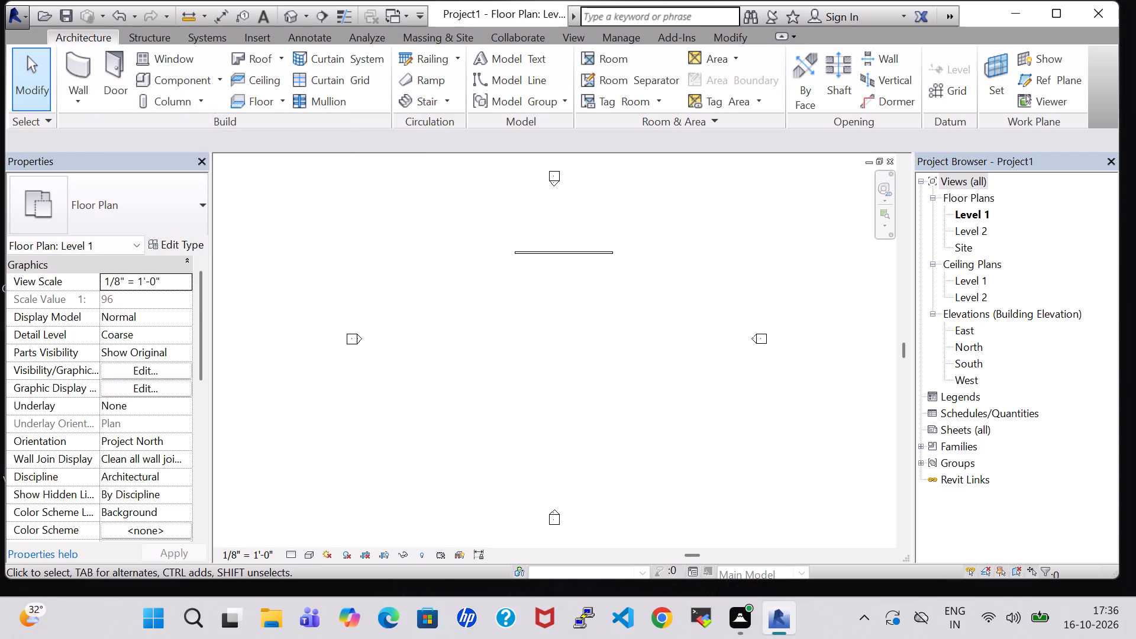
Complete the rectangular exterior with a 60' east wall, a 40'-0" south wall and a 60'-0" west wall.
left_click(77, 58)
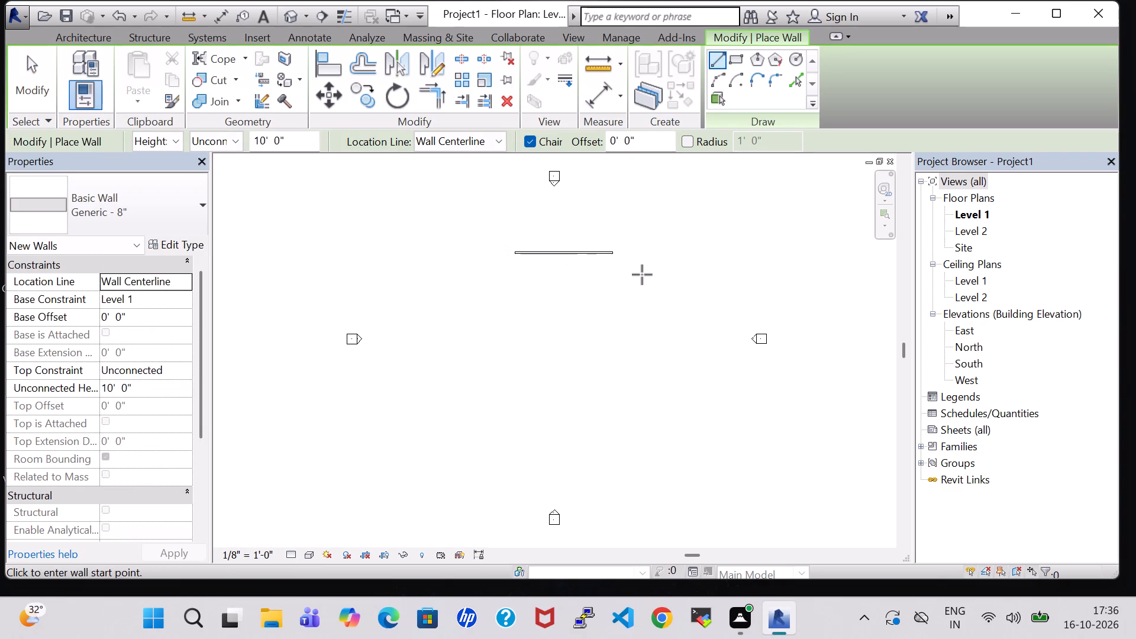
left_click(613, 253)
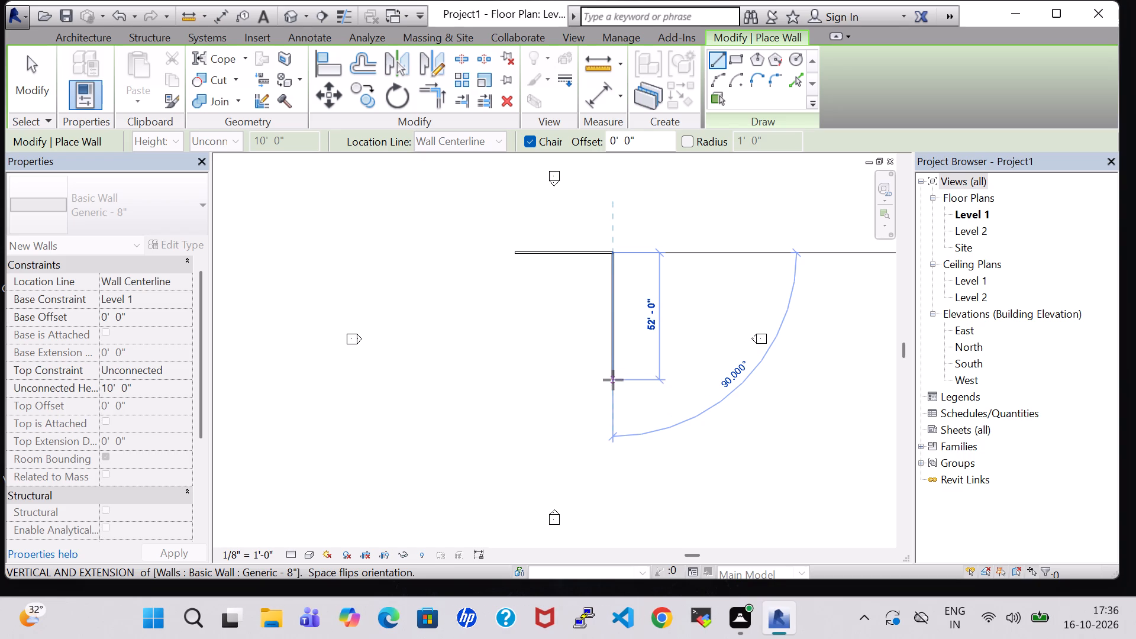
type("60")
key("Return")
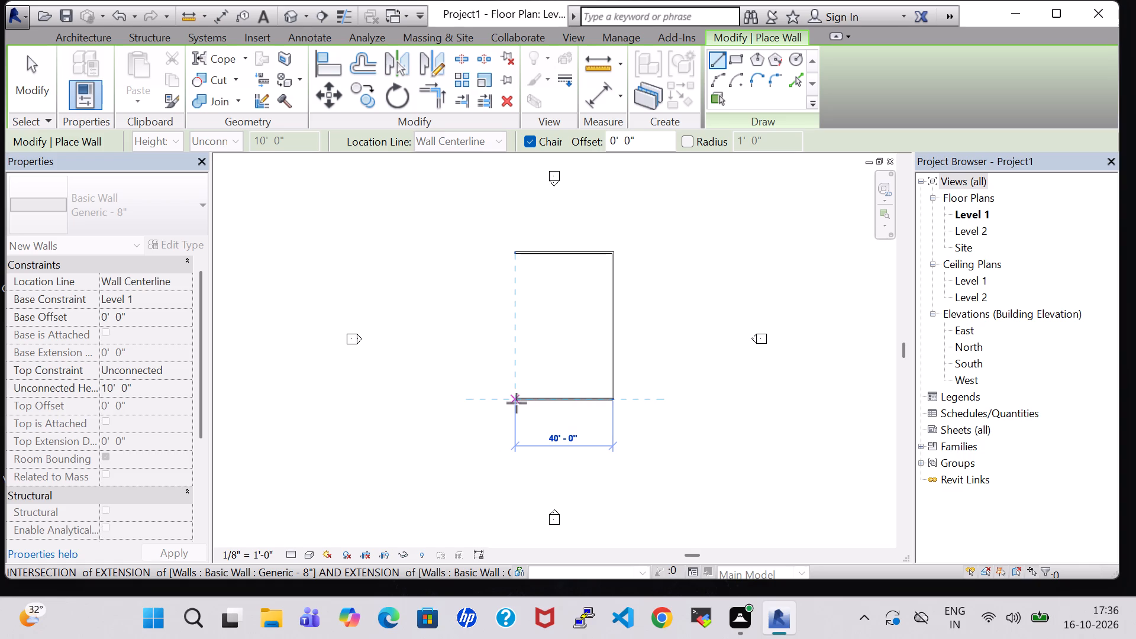
left_click(515, 401)
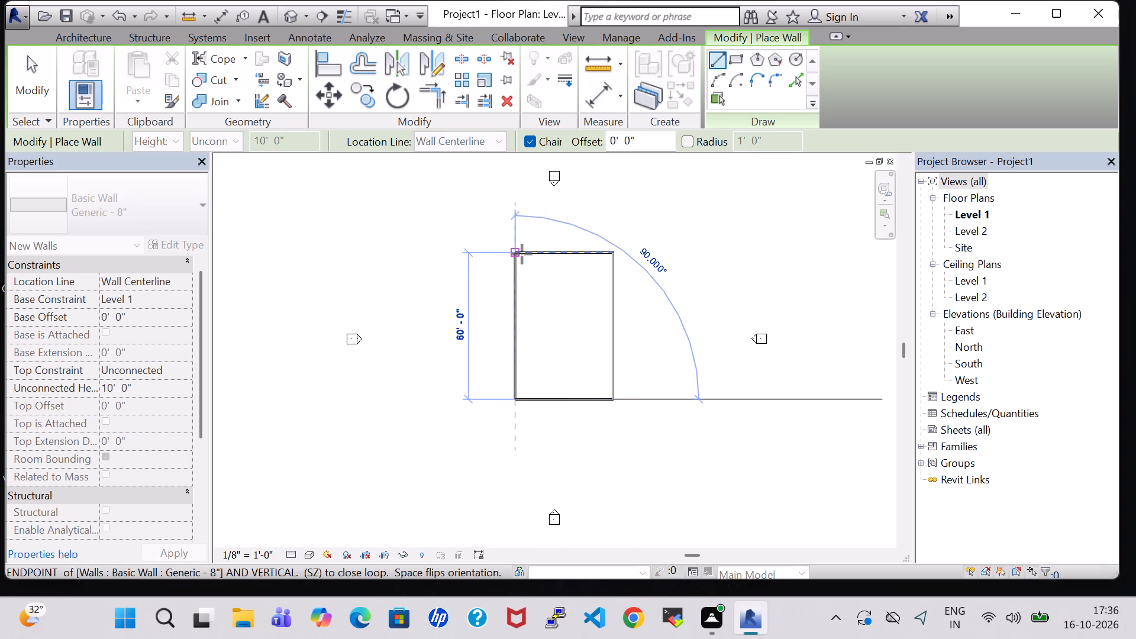
left_click(519, 254)
key("Escape")
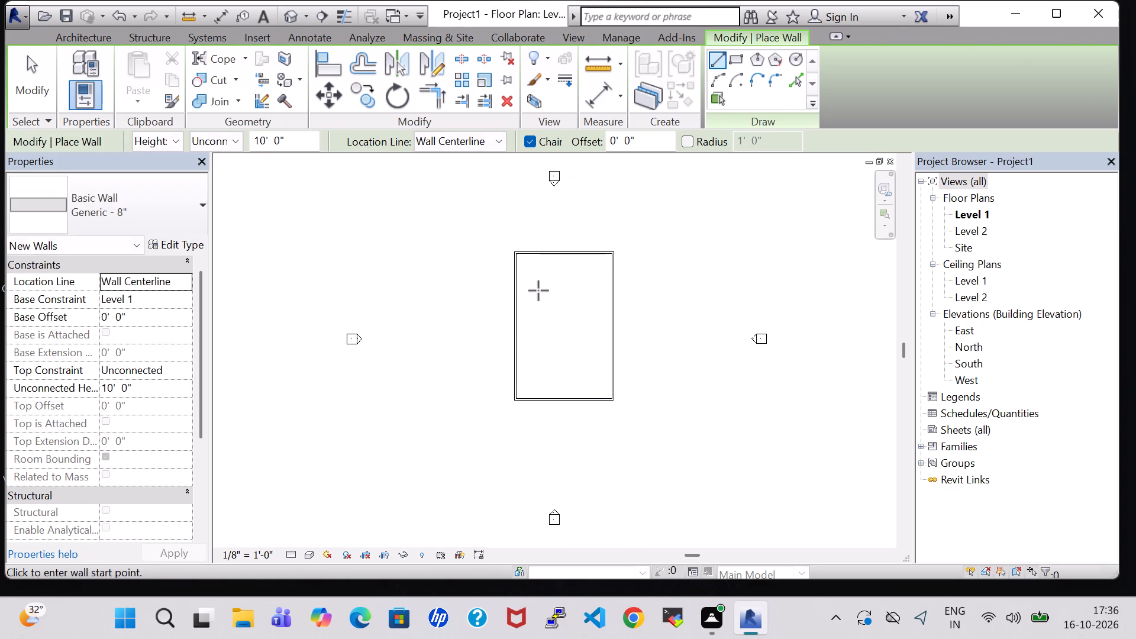
key("Escape")
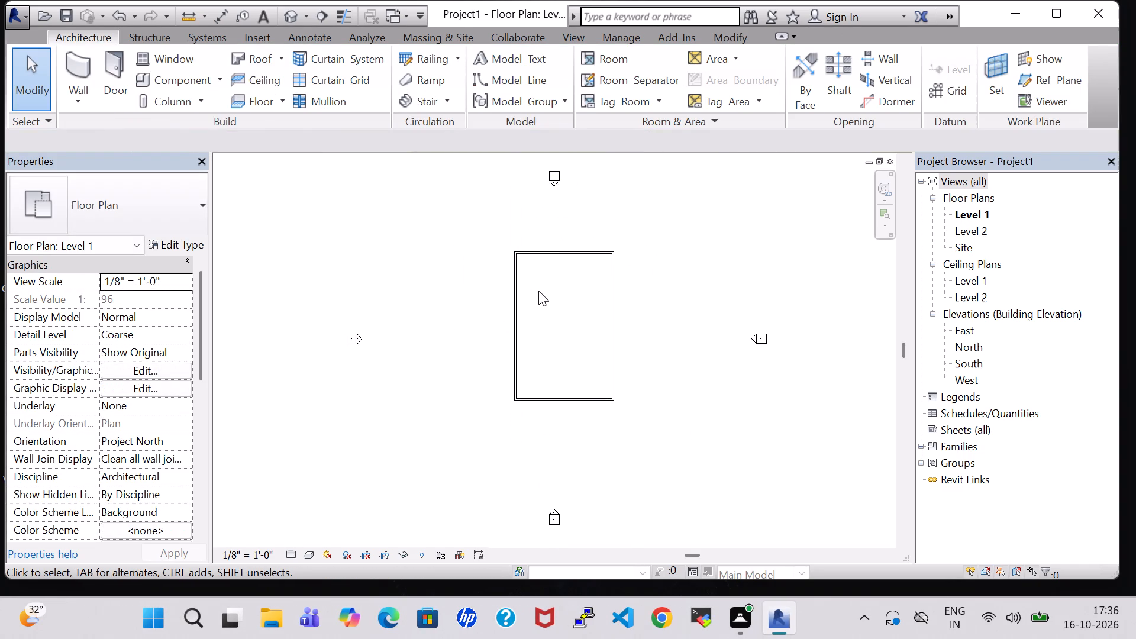
Draw a stepped partition from the west wall about 7'-8" below the north wall, jogging up about 2' midway, to the east wall.
left_click(86, 55)
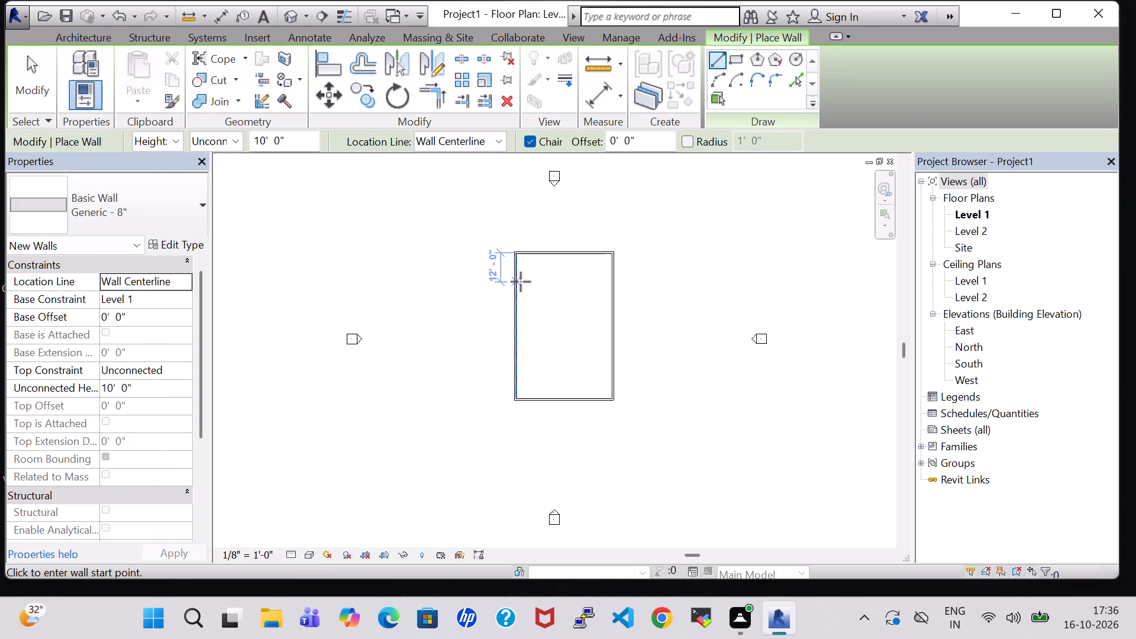
scroll(514, 281, "up", 6)
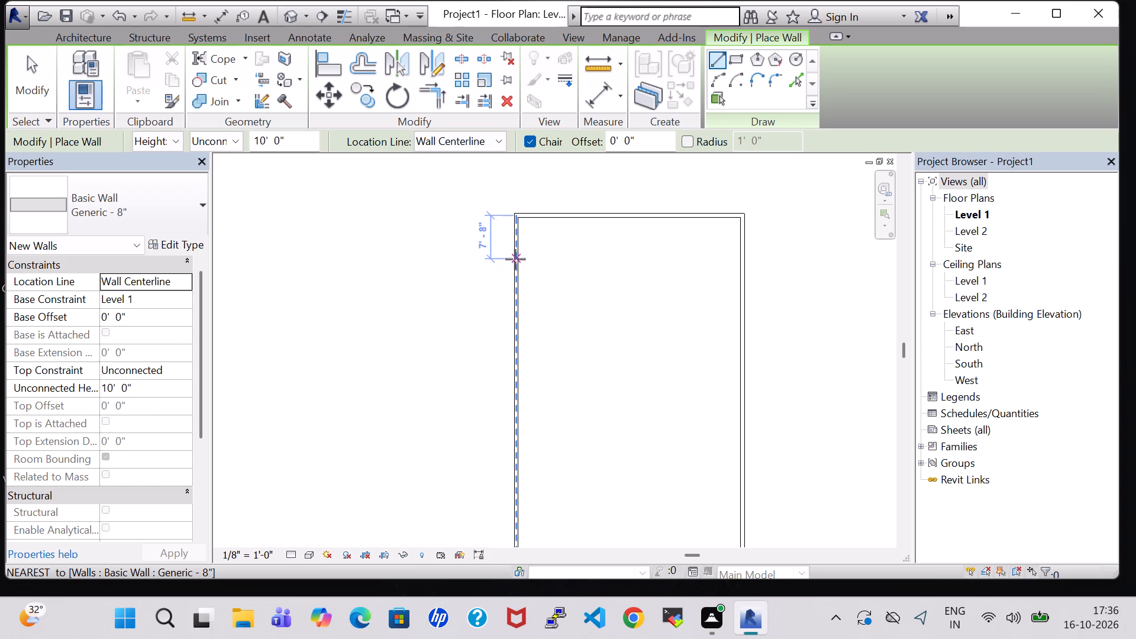
left_click(515, 259)
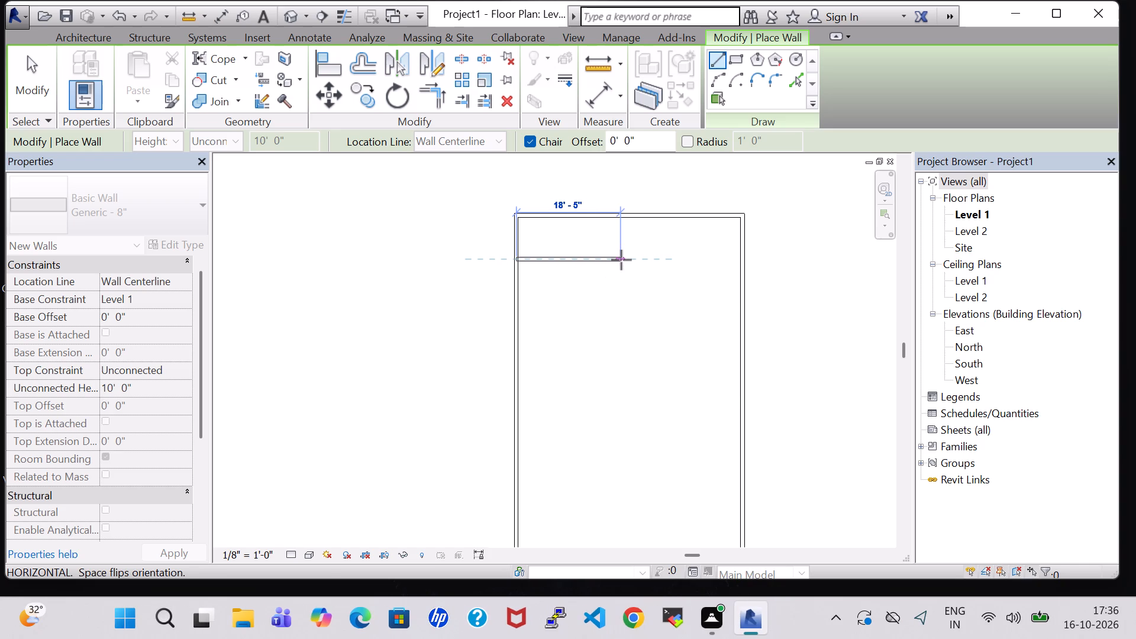
left_click(621, 260)
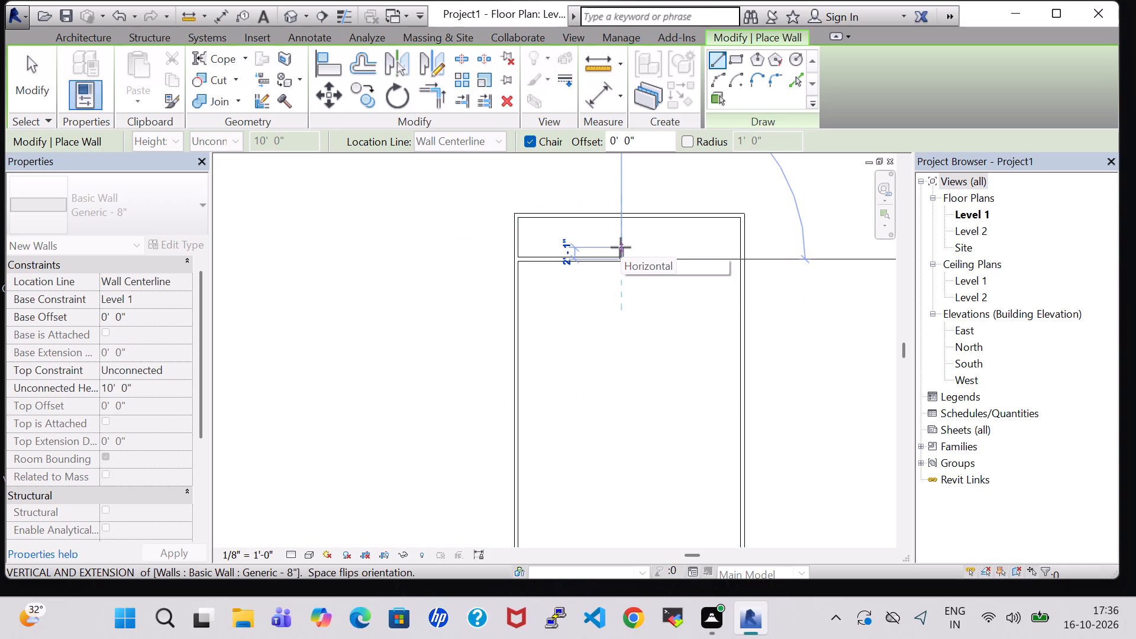
left_click(621, 247)
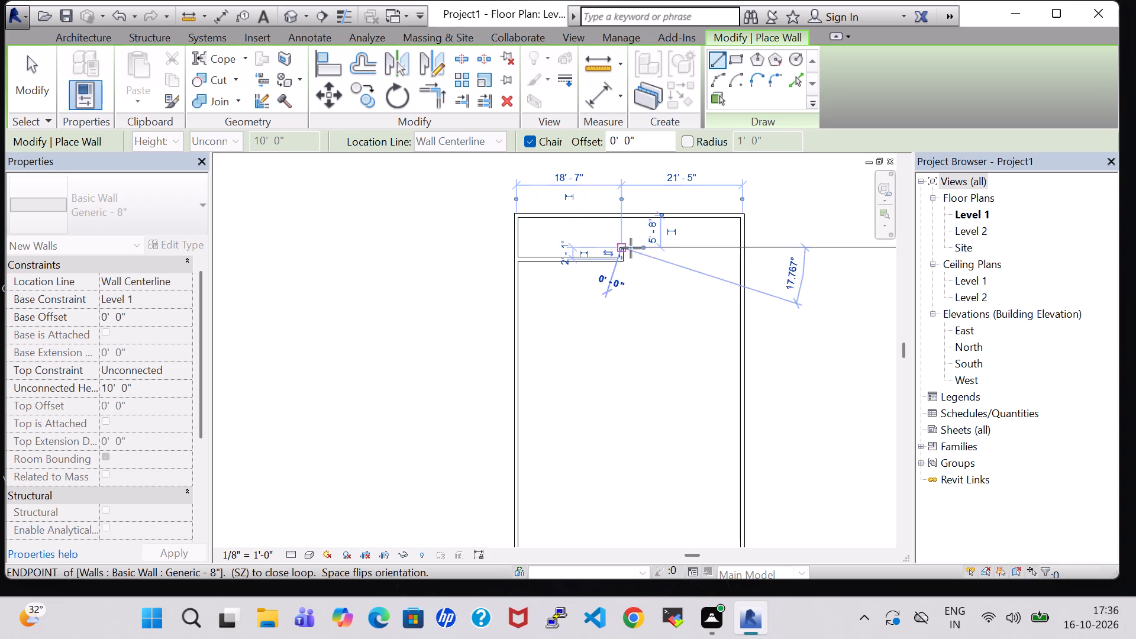
left_click(739, 251)
key("Escape")
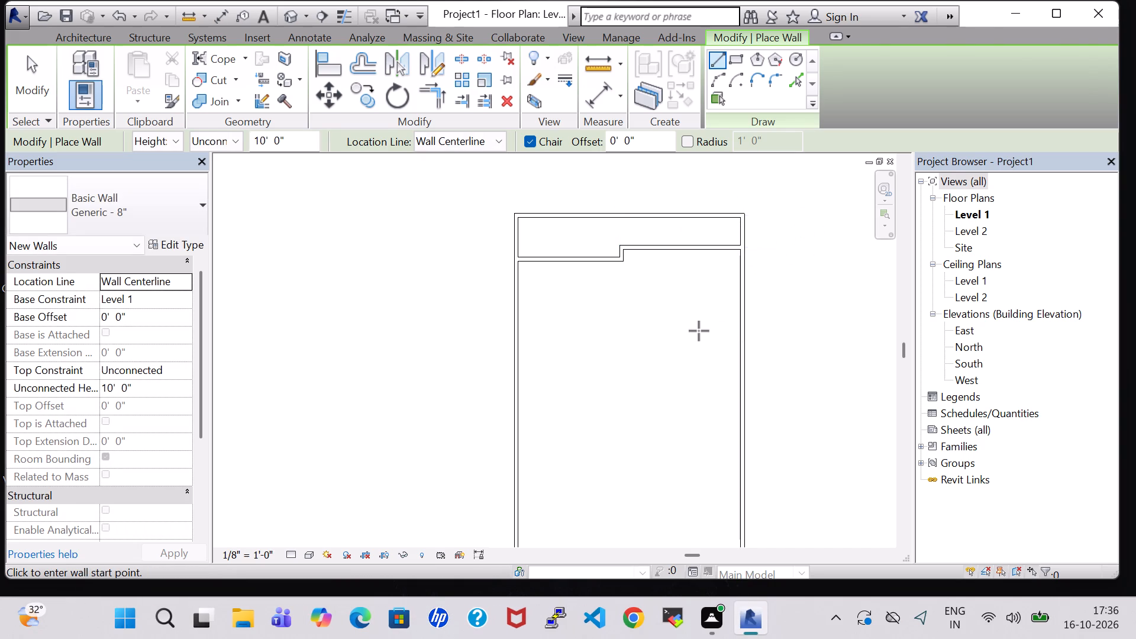
key("Escape")
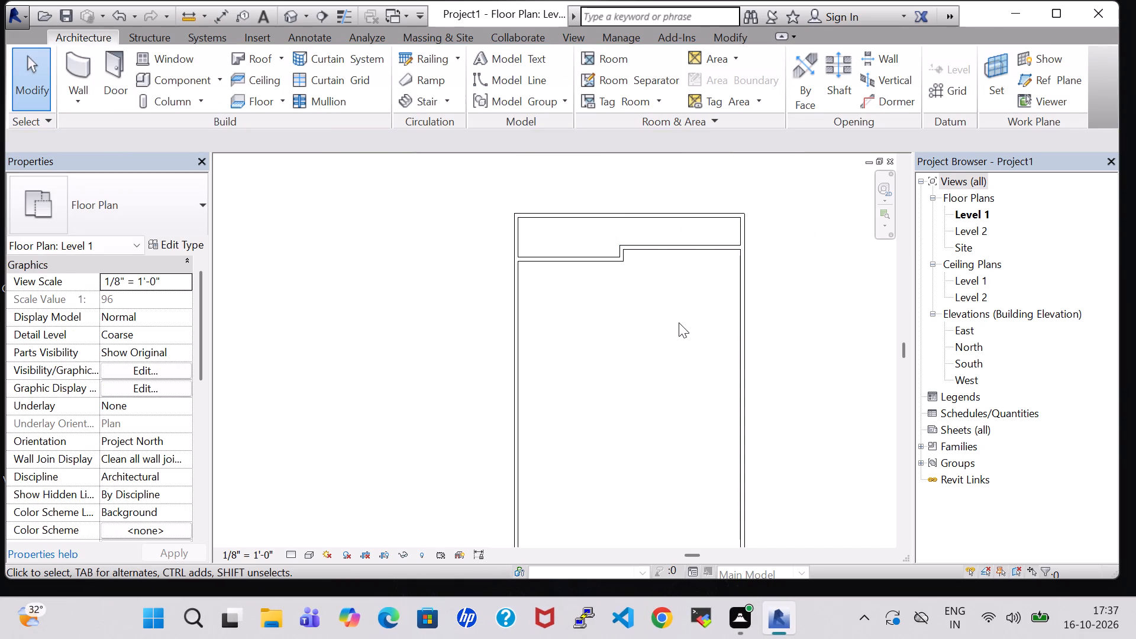
Enclose a northeast room with a wall about 14' down from the partition's jog and a 21'-5" wall joining it to the east wall.
left_click(69, 65)
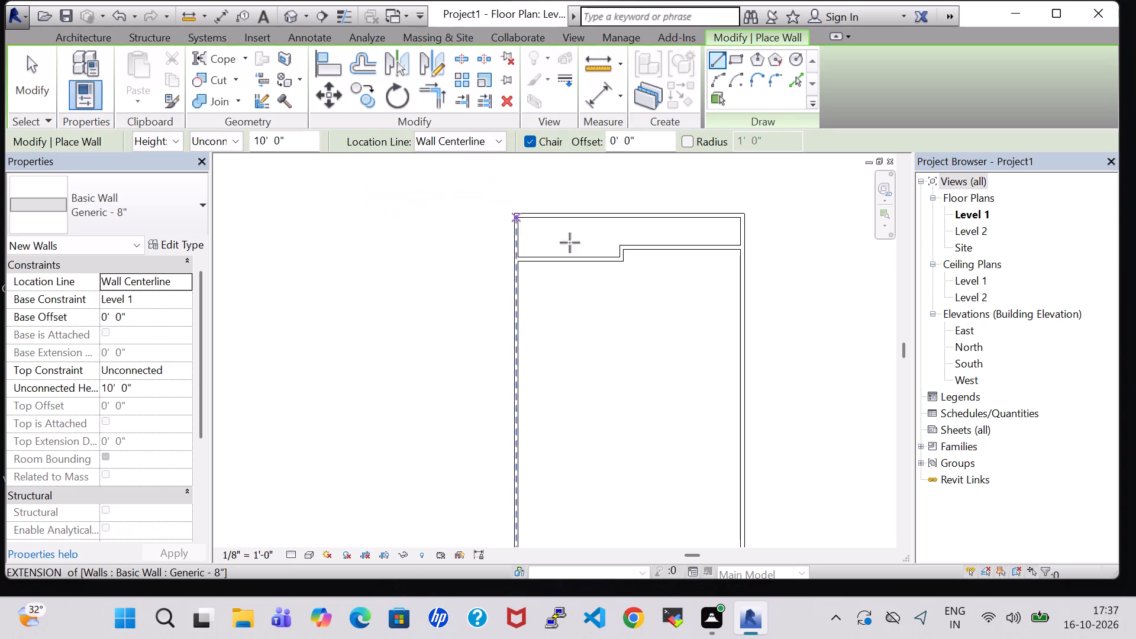
left_click(622, 260)
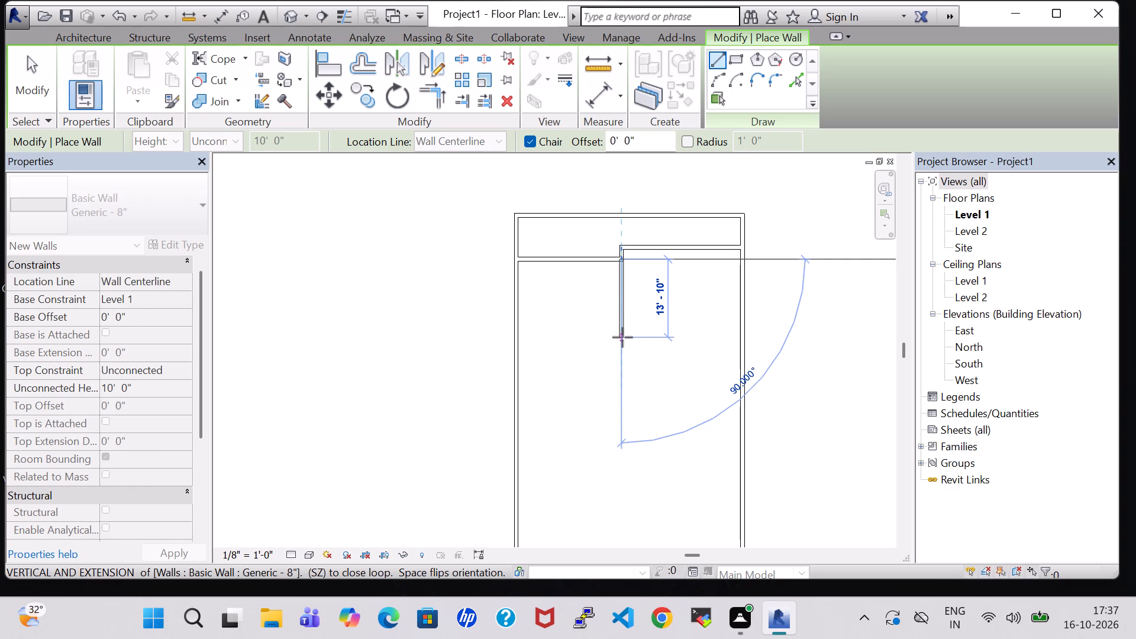
left_click(622, 338)
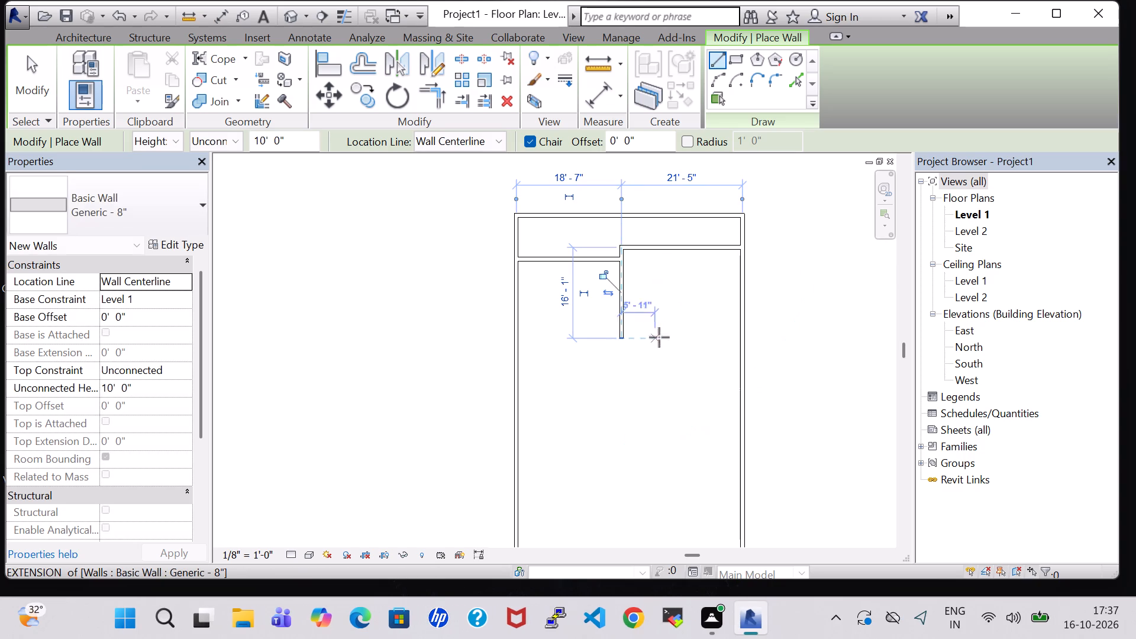
left_click(740, 337)
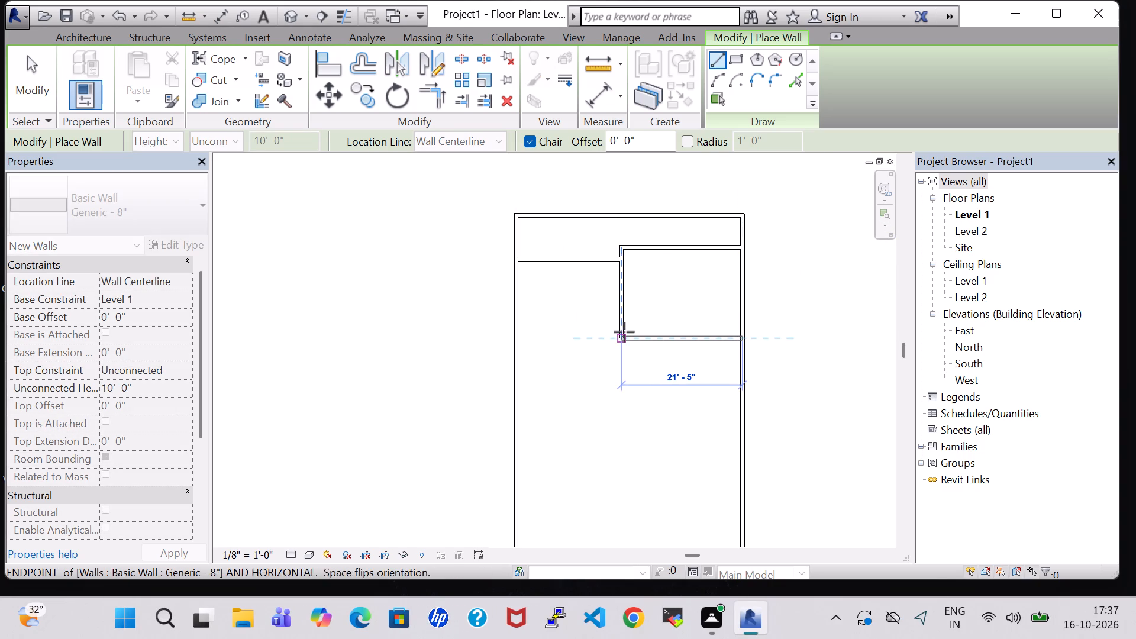
left_click(624, 332)
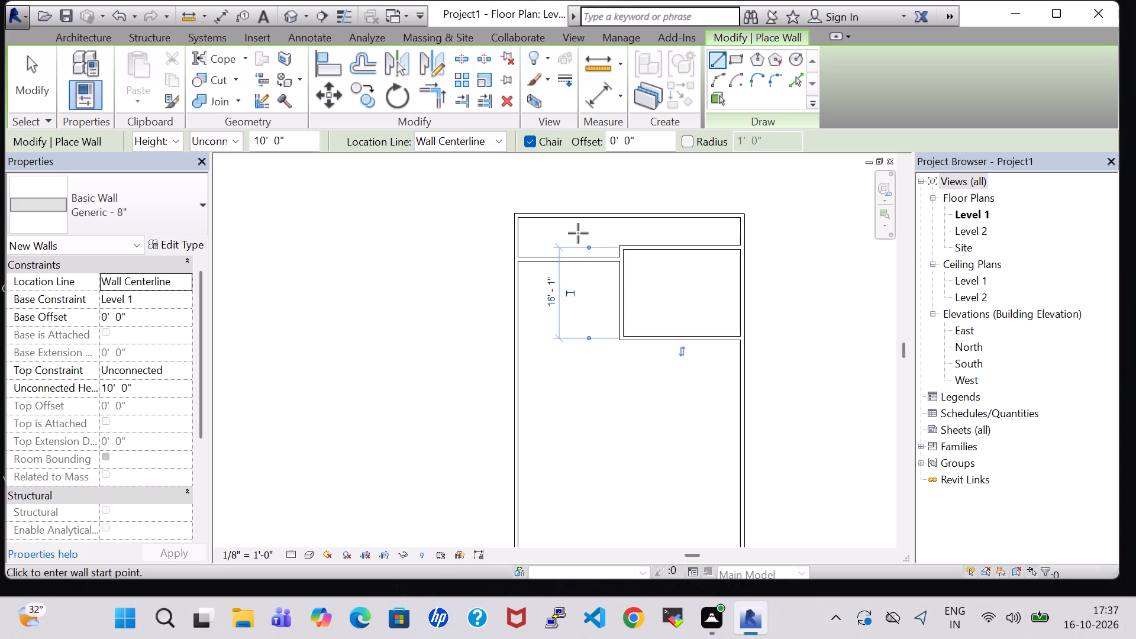
scroll(578, 233, "down", 1)
key("Escape")
key("Escape")
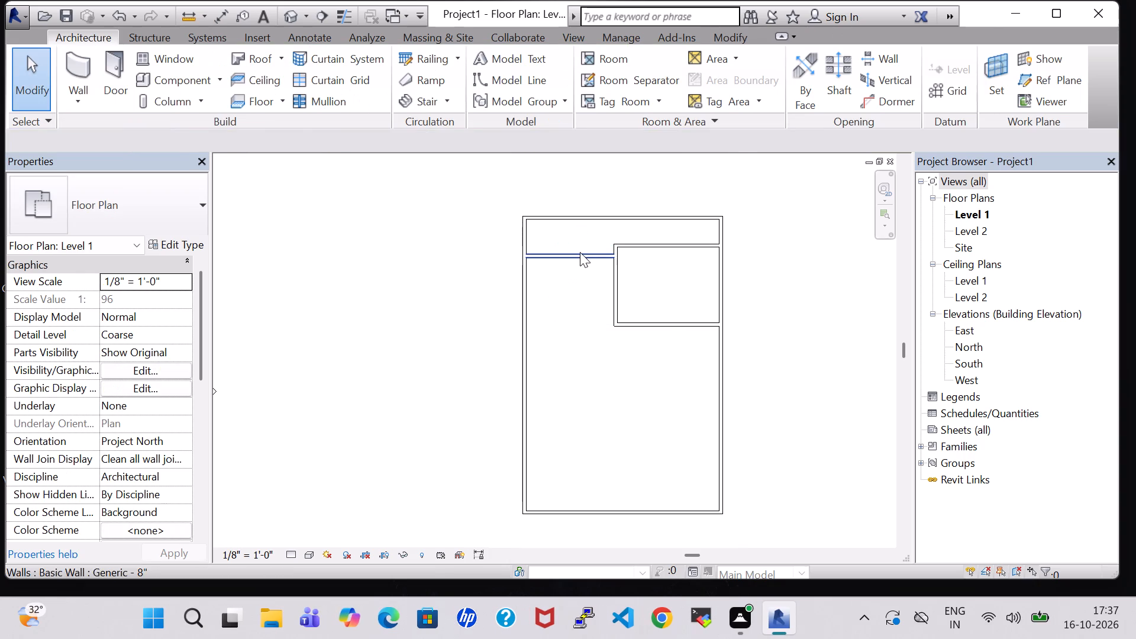
Draw a horizontal partition to the west wall in line with the northeast room's south wall, leaving a gap before that room's corner.
left_click(71, 57)
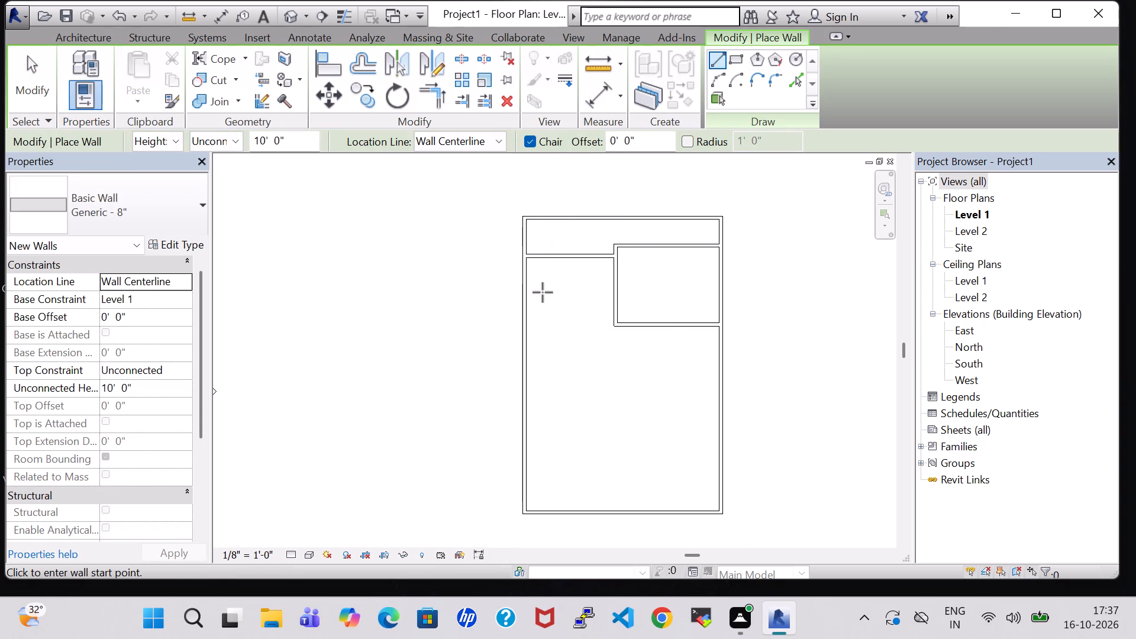
left_click(585, 325)
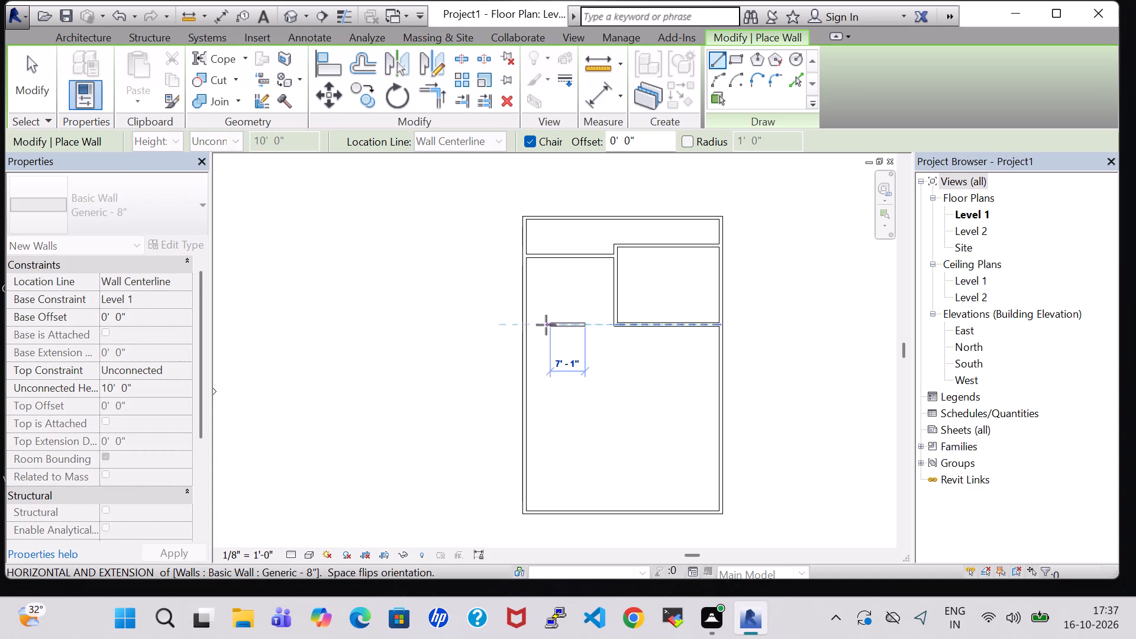
left_click(520, 324)
key("Escape")
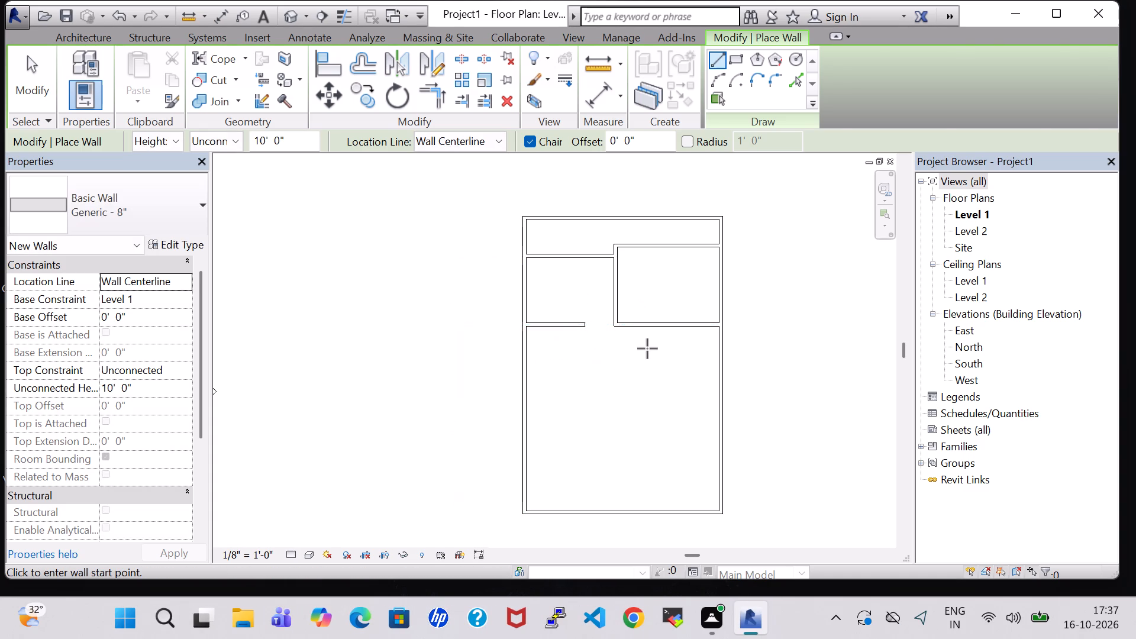
Draw a 12'-4" horizontal partition to the west wall, 8'-0" south of the one above and ending in line with it.
key("Escape")
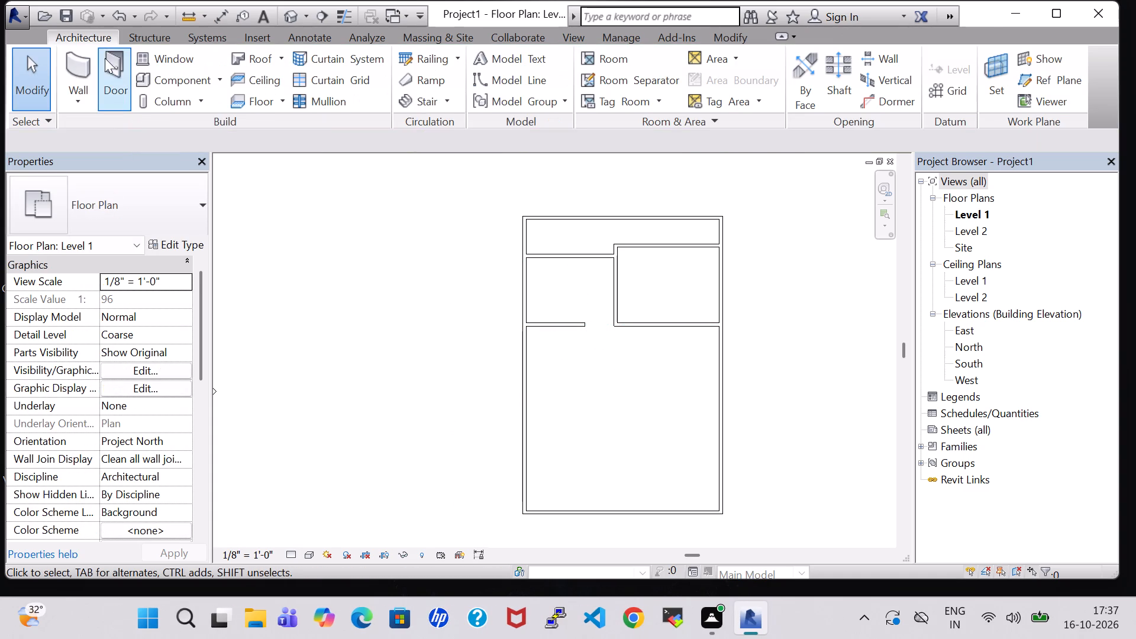
left_click(73, 63)
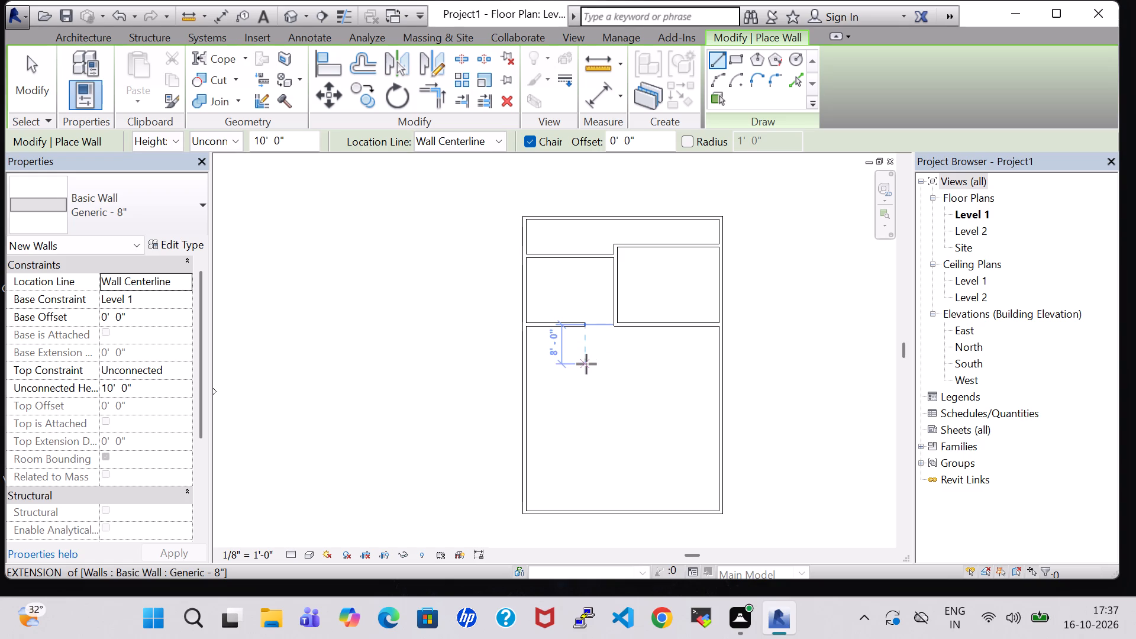
left_click(586, 364)
left_click(518, 363)
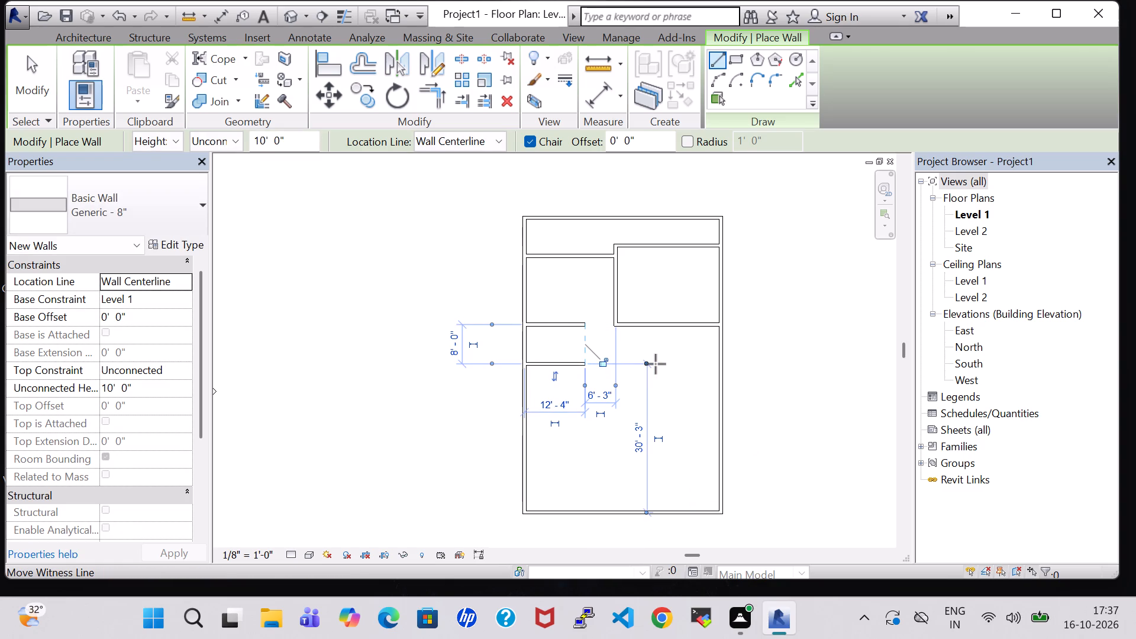
key("Escape")
key("Escape")
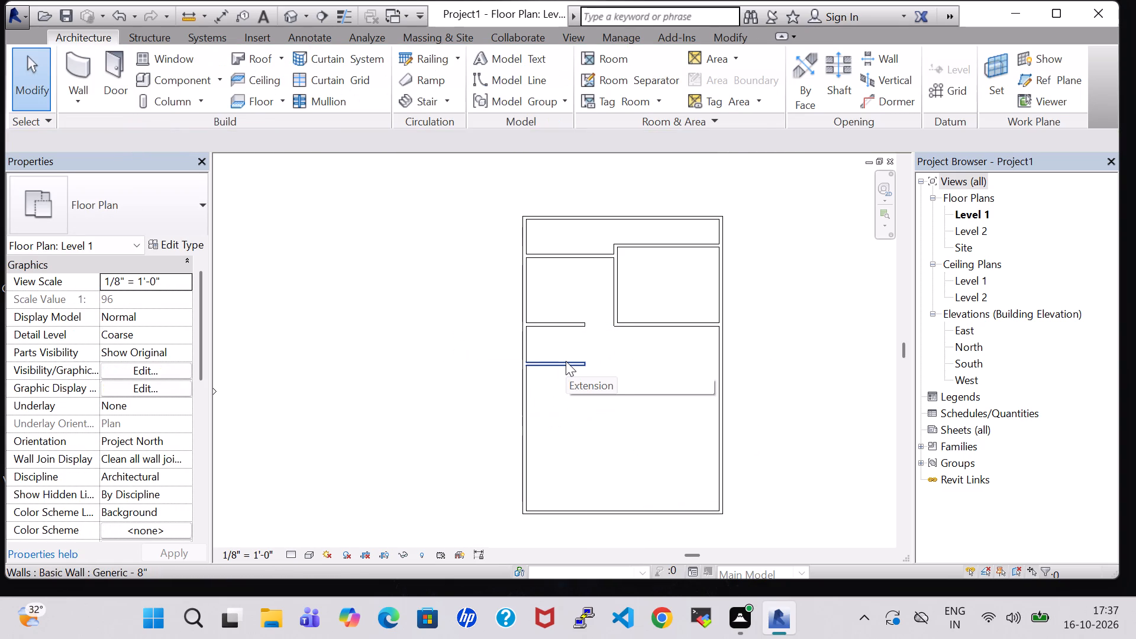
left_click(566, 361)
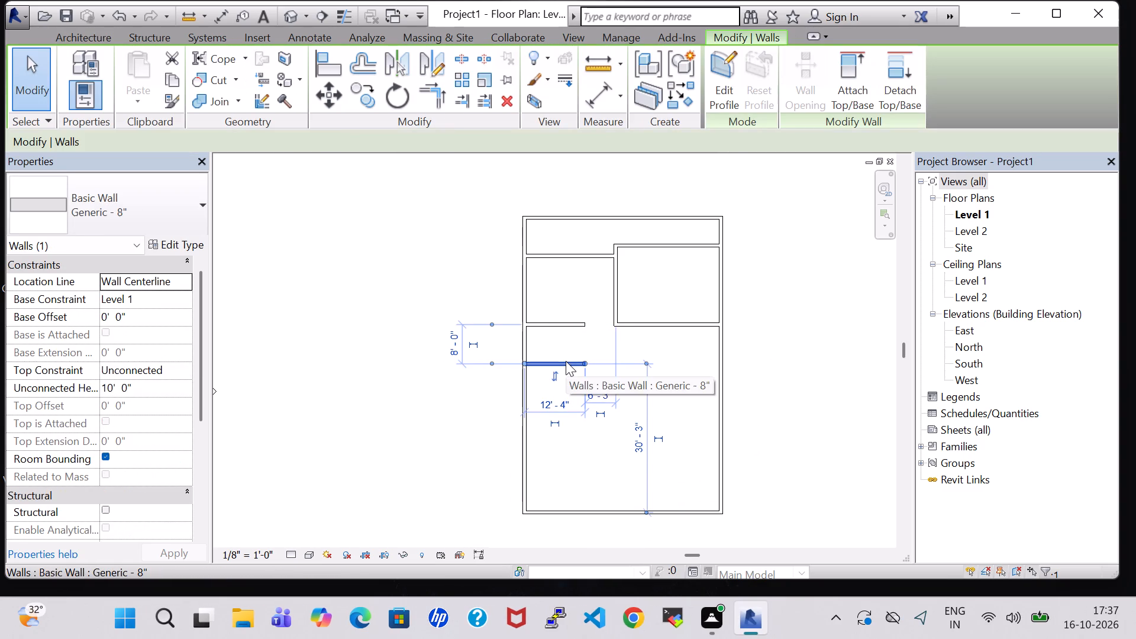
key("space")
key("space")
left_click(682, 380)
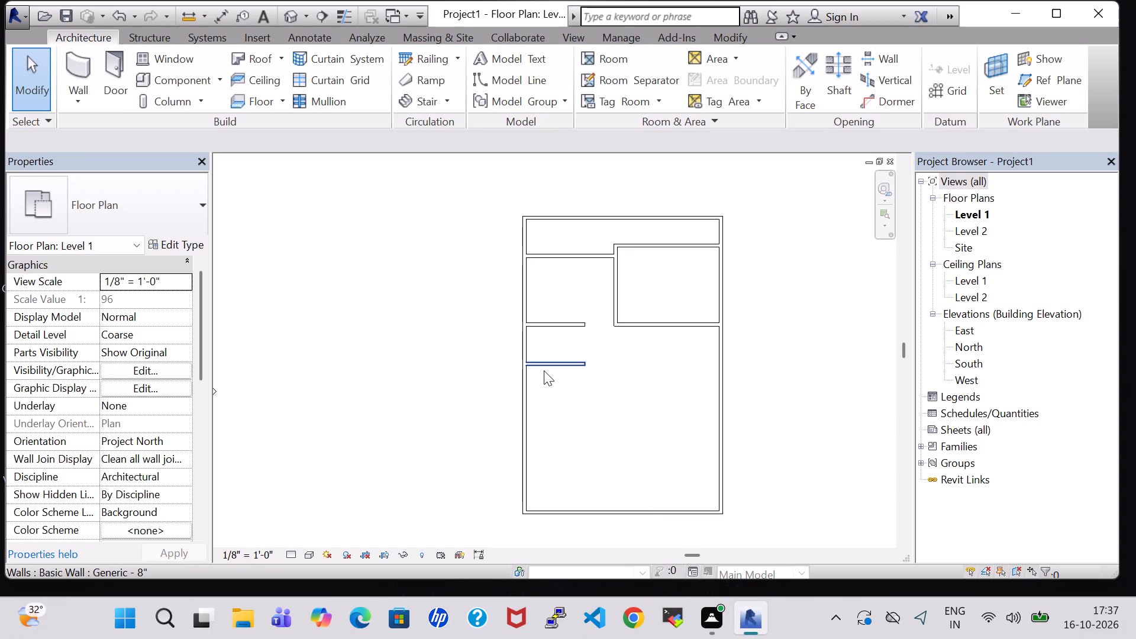
Move the new 12'-4" west partition about 2' further south.
left_click(544, 370)
key("Down")
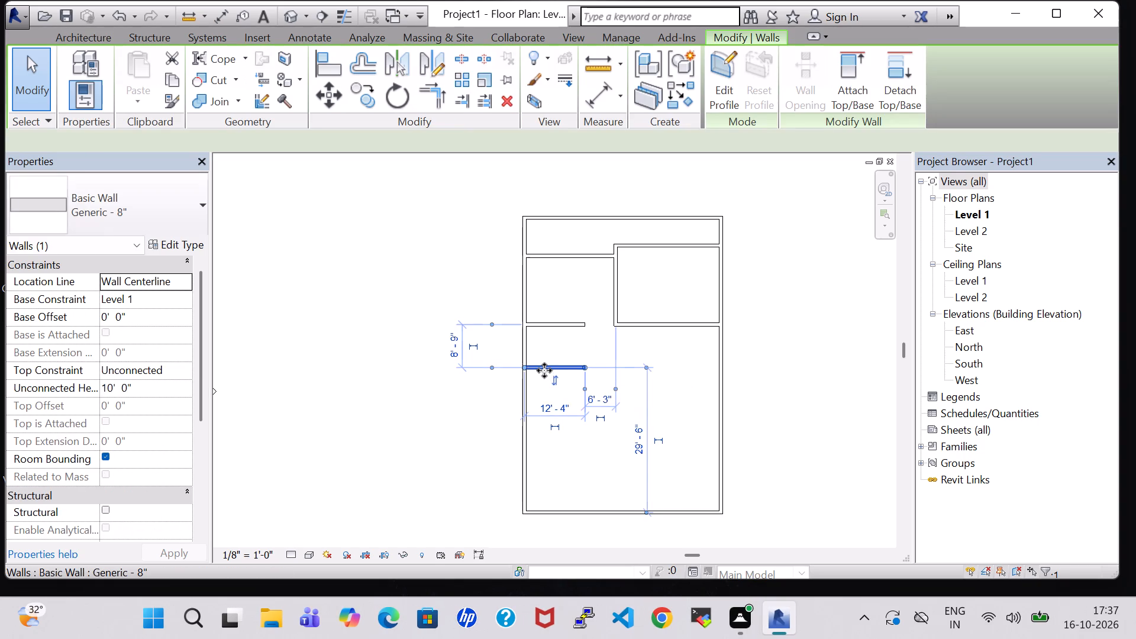
key("Down")
key("Down")
left_click(651, 351)
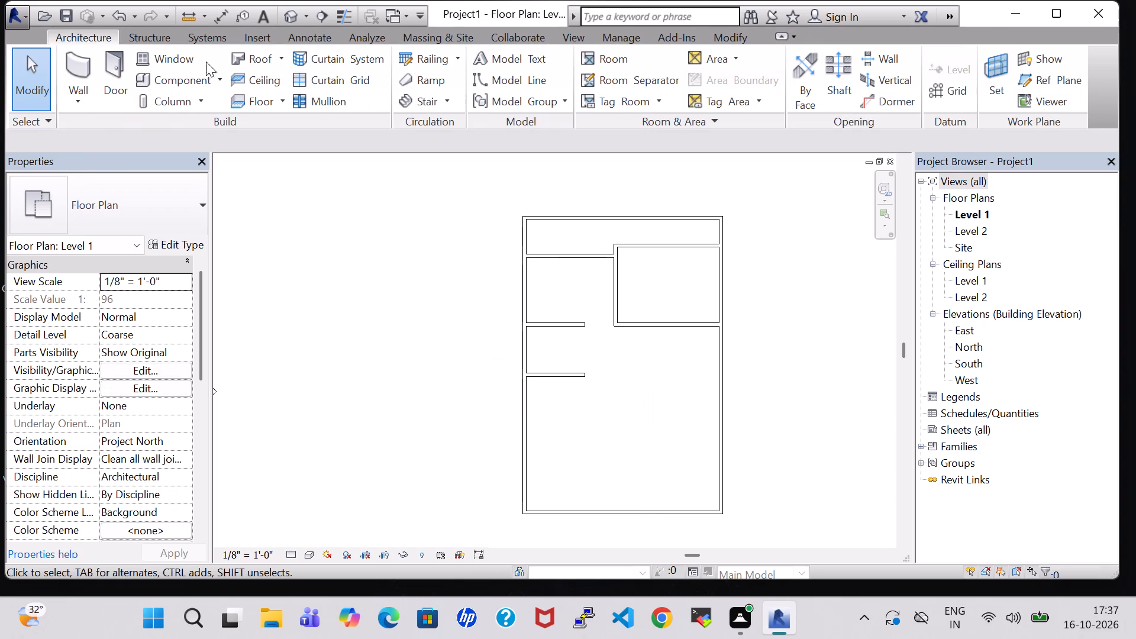
Draw a free-standing vertical wall about 7'-10" long in line with the northeast room's west wall, doubling back to its midpoint.
left_click(86, 72)
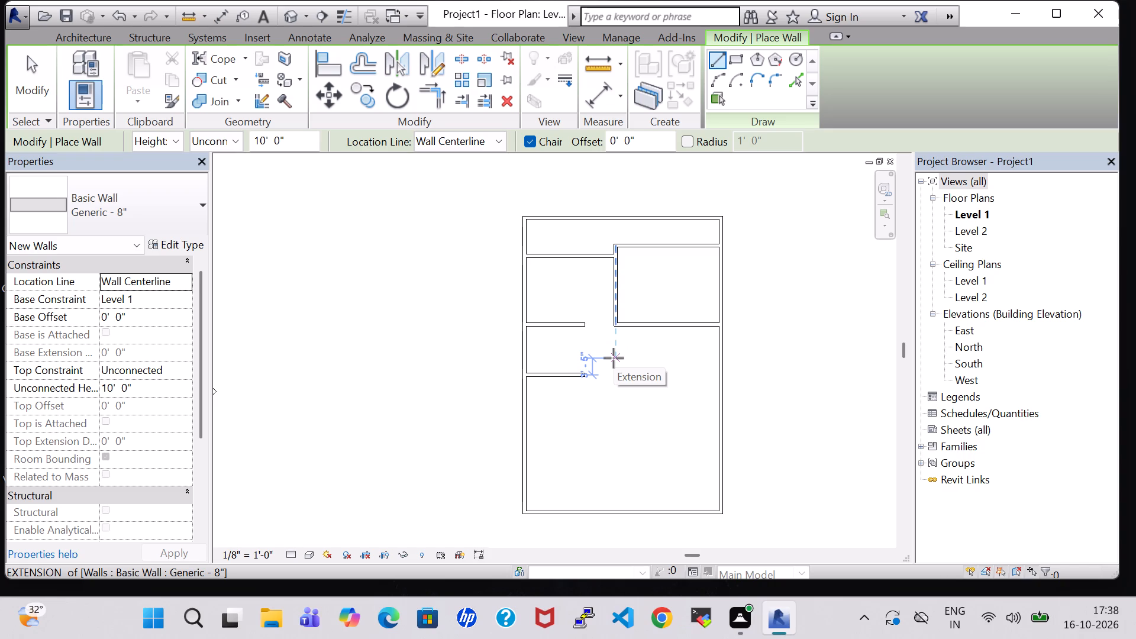
left_click(614, 364)
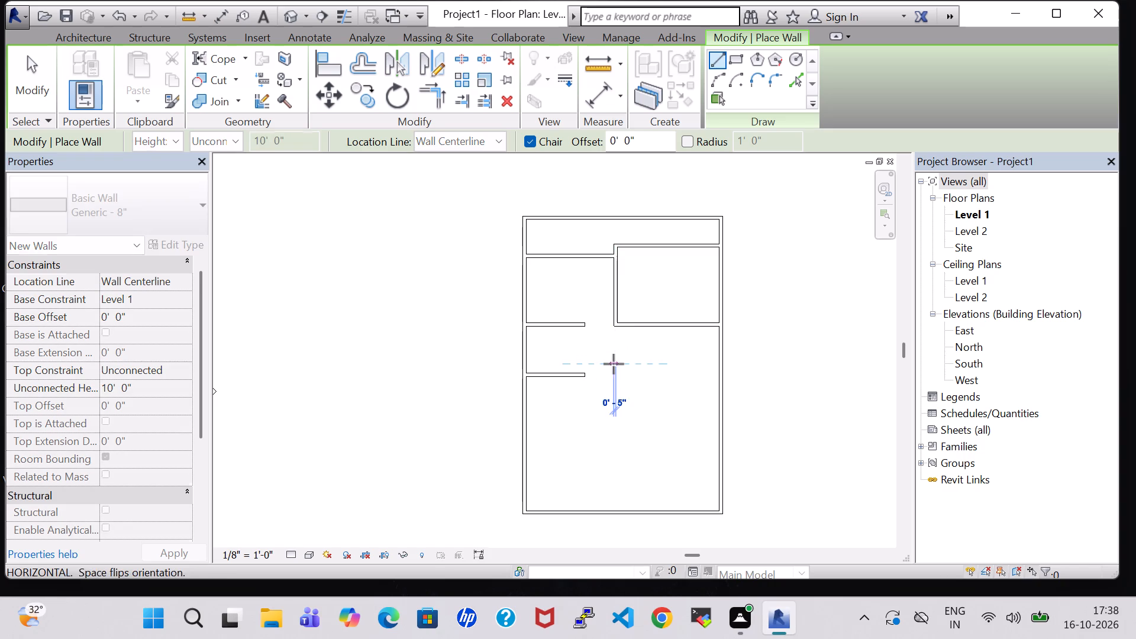
left_click(617, 402)
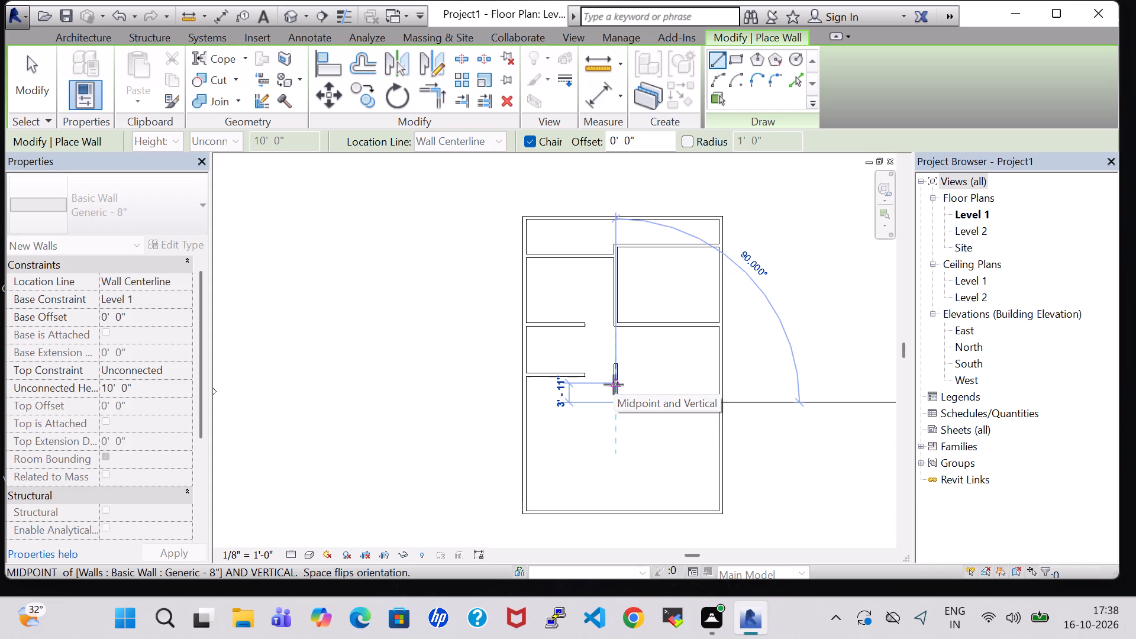
left_click(615, 385)
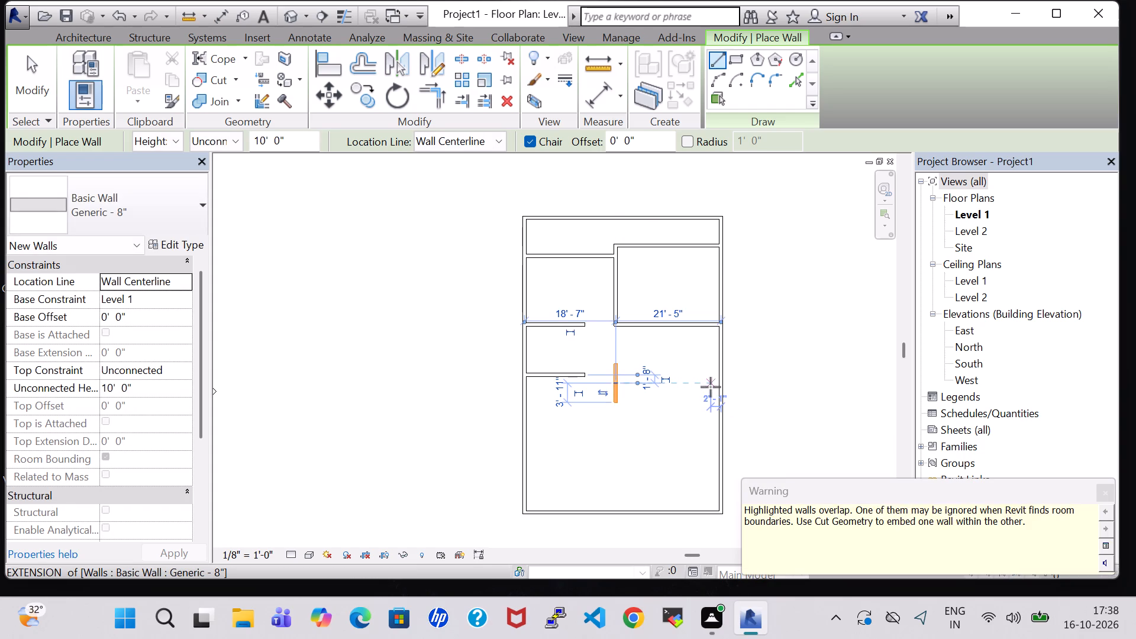
key("Escape")
key("Escape")
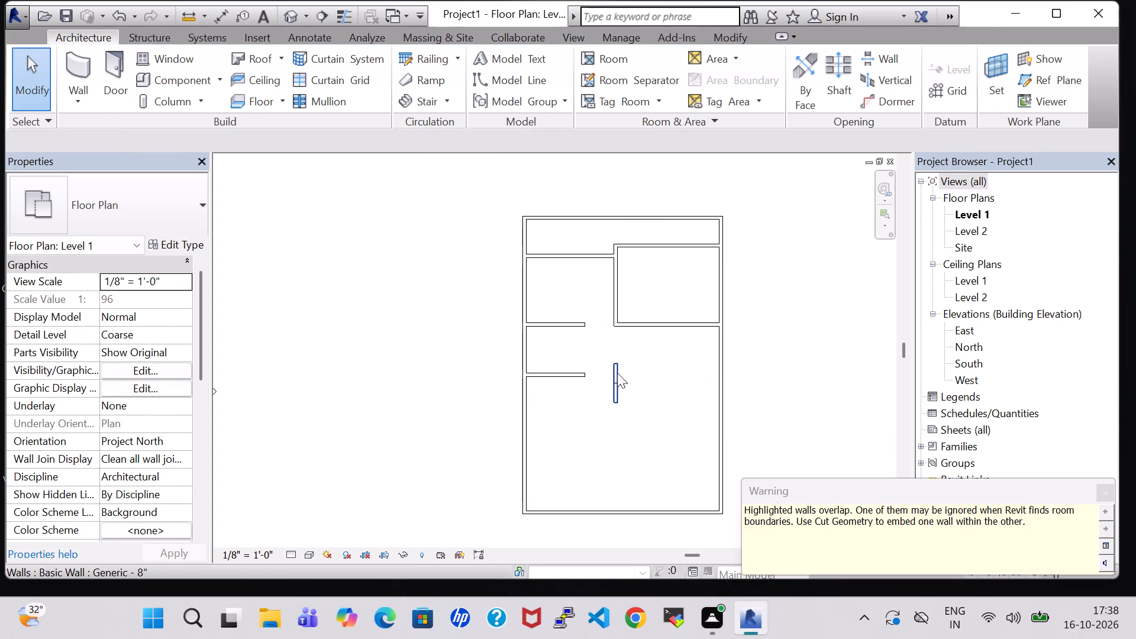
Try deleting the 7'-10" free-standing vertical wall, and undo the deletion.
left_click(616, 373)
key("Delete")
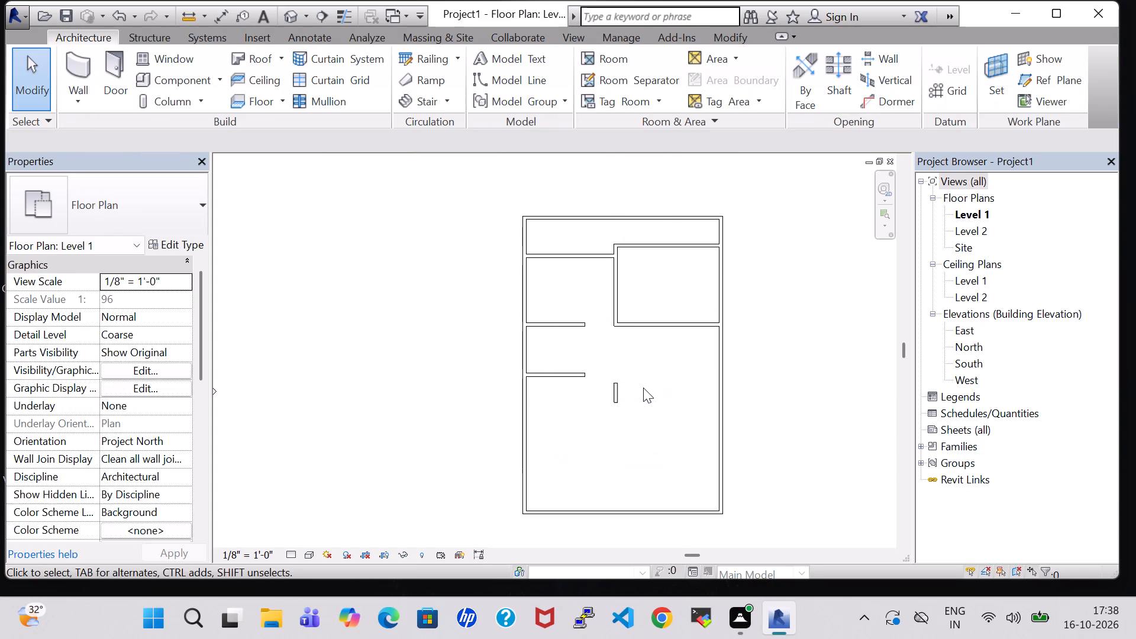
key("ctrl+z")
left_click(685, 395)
Draw a horizontal wall from the free-standing wall's midpoint to the east wall, about 11'-11" south of the northeast room.
left_click(78, 67)
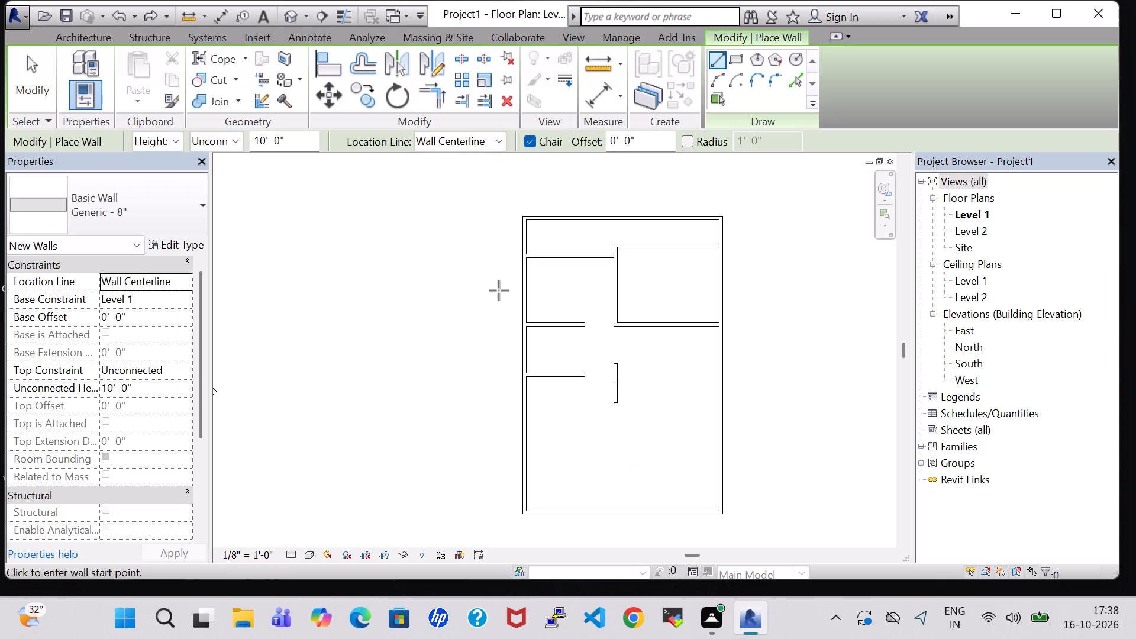
left_click(616, 383)
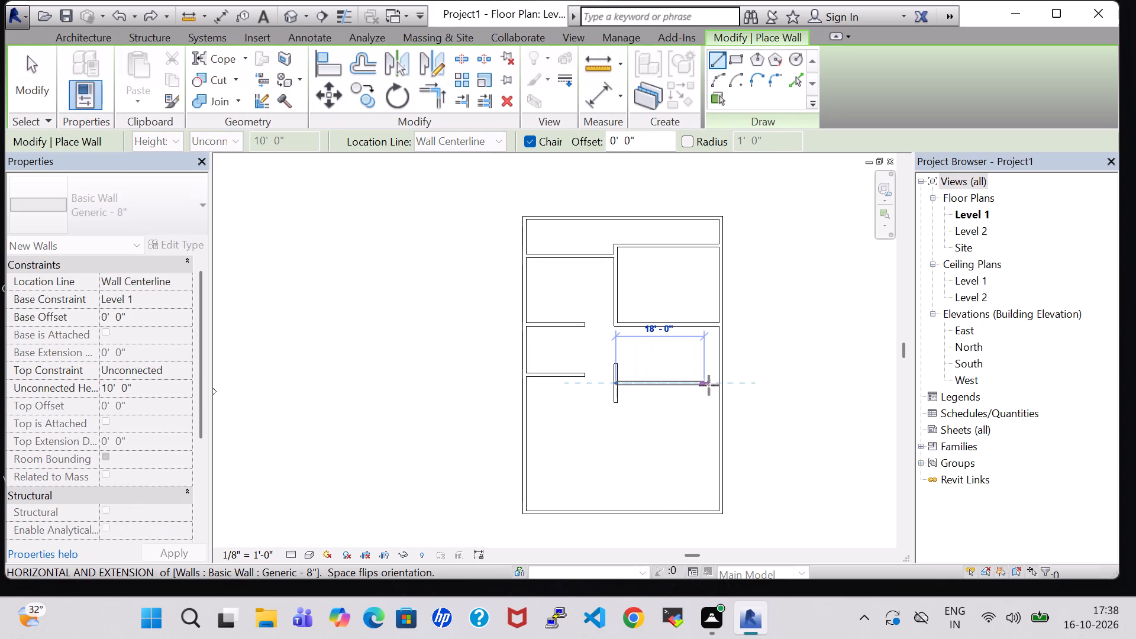
left_click(718, 385)
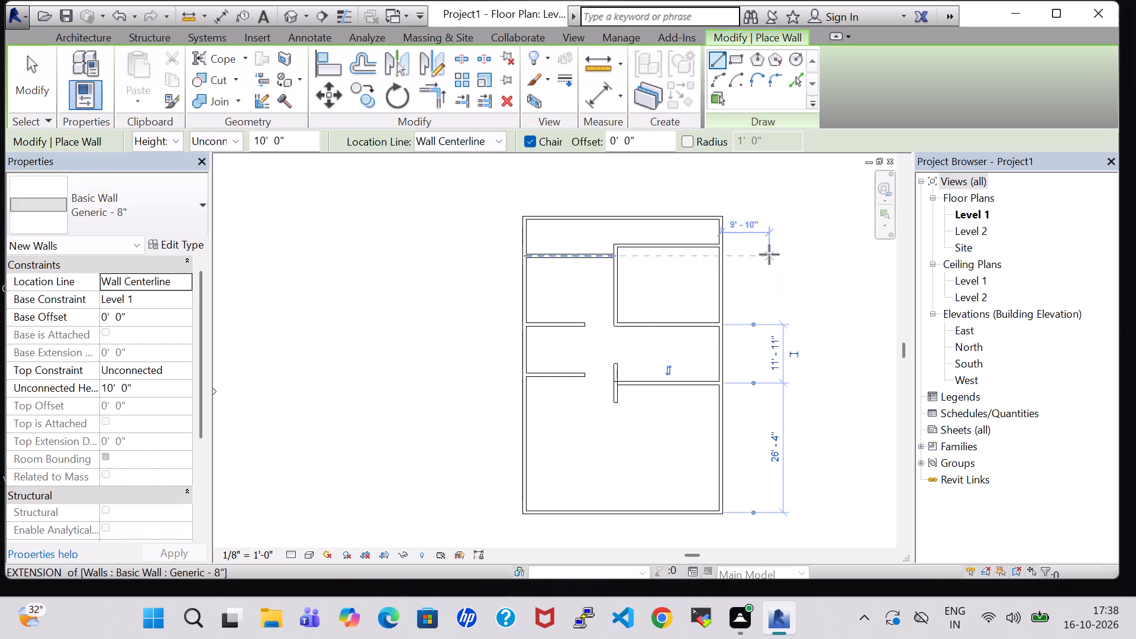
key("Escape")
key("Escape")
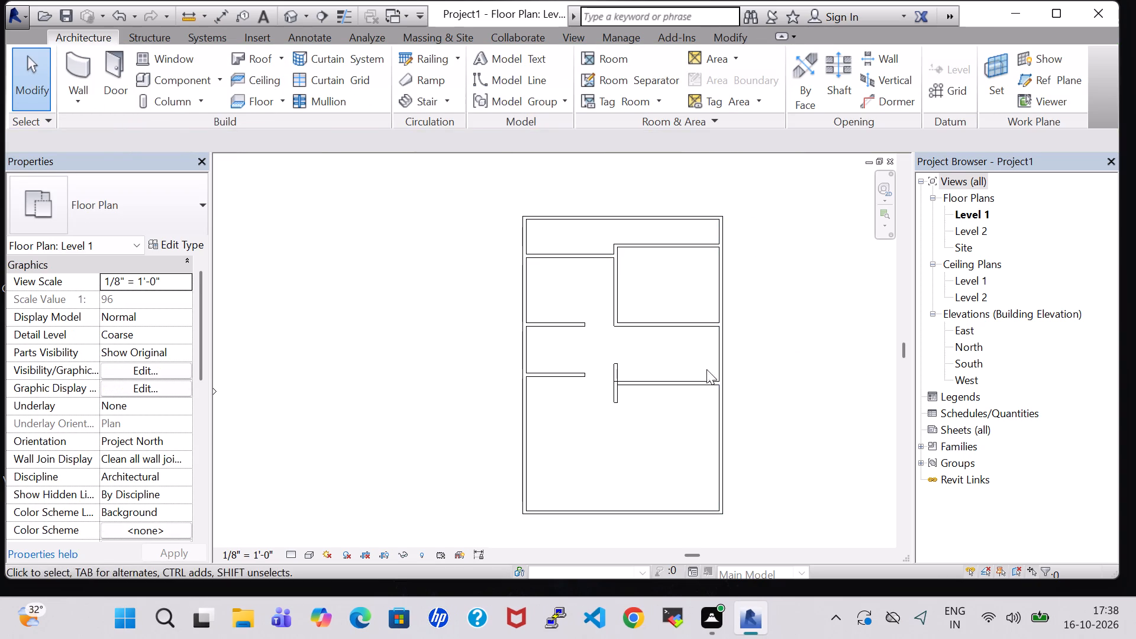
Move the new horizontal wall north to about 8'-11" below the northeast room's south wall.
left_click(665, 383)
key("Up")
key("Up")
key("Up")
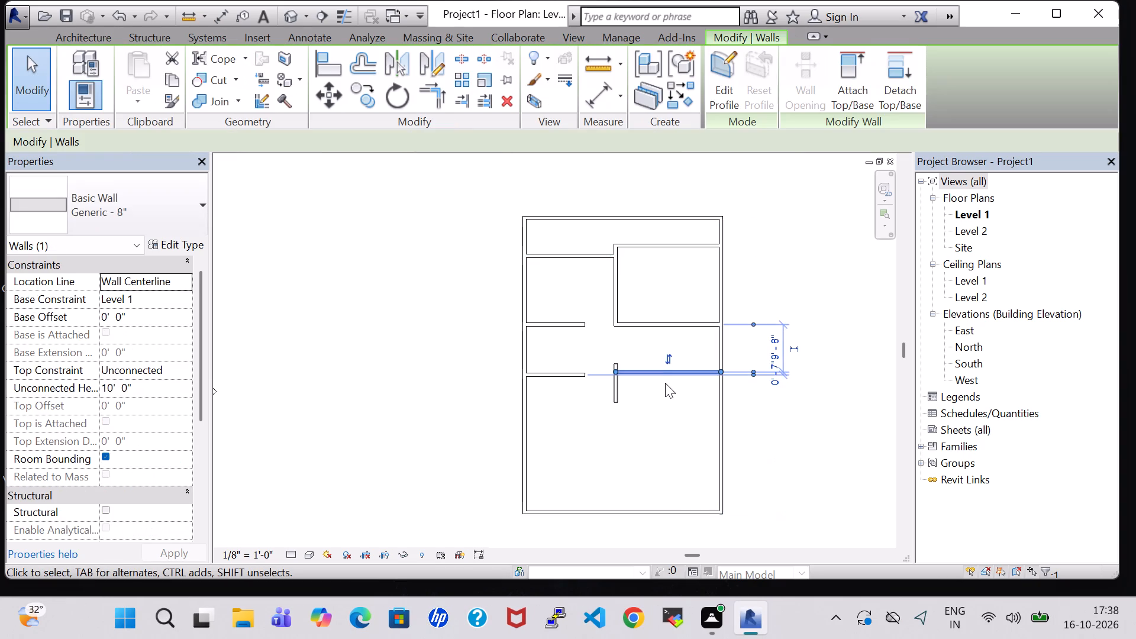
key("Up")
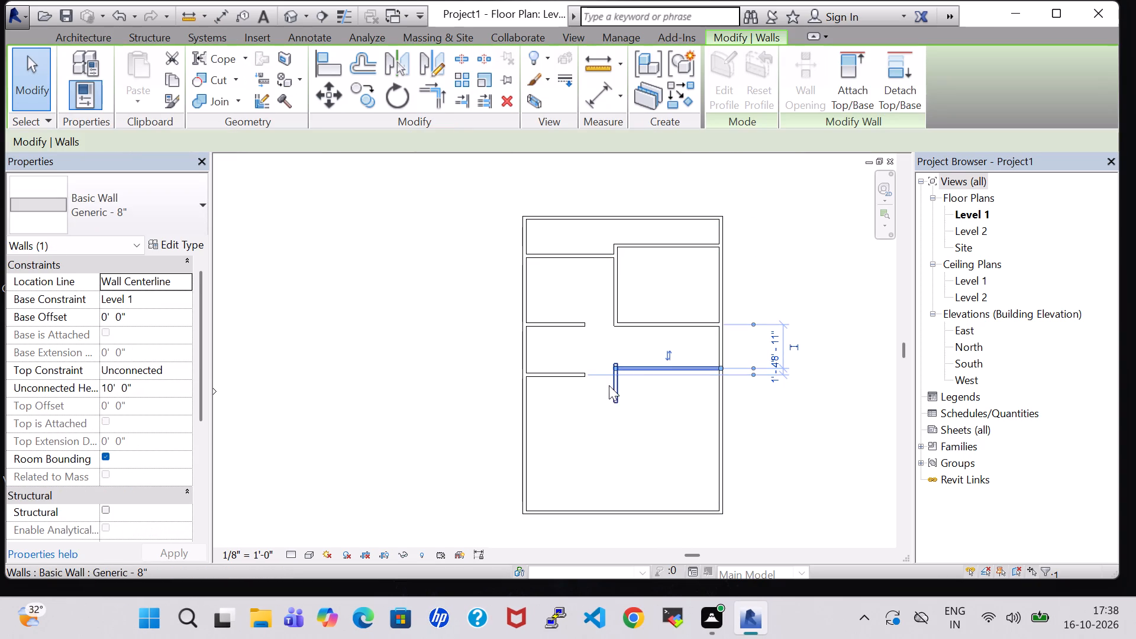
Move the short vertical wall north so its upper end sits about 5'-0" below the northeast room's south wall.
left_click(615, 392)
key("Up")
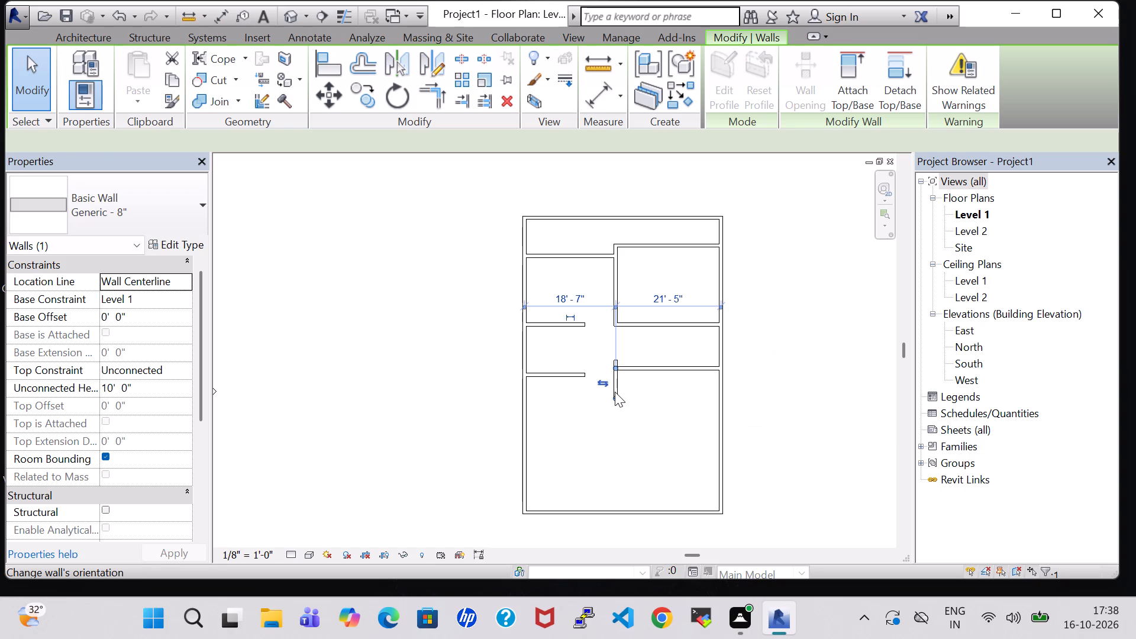
key("Up")
key("Up")
key("Up")
left_click(808, 351)
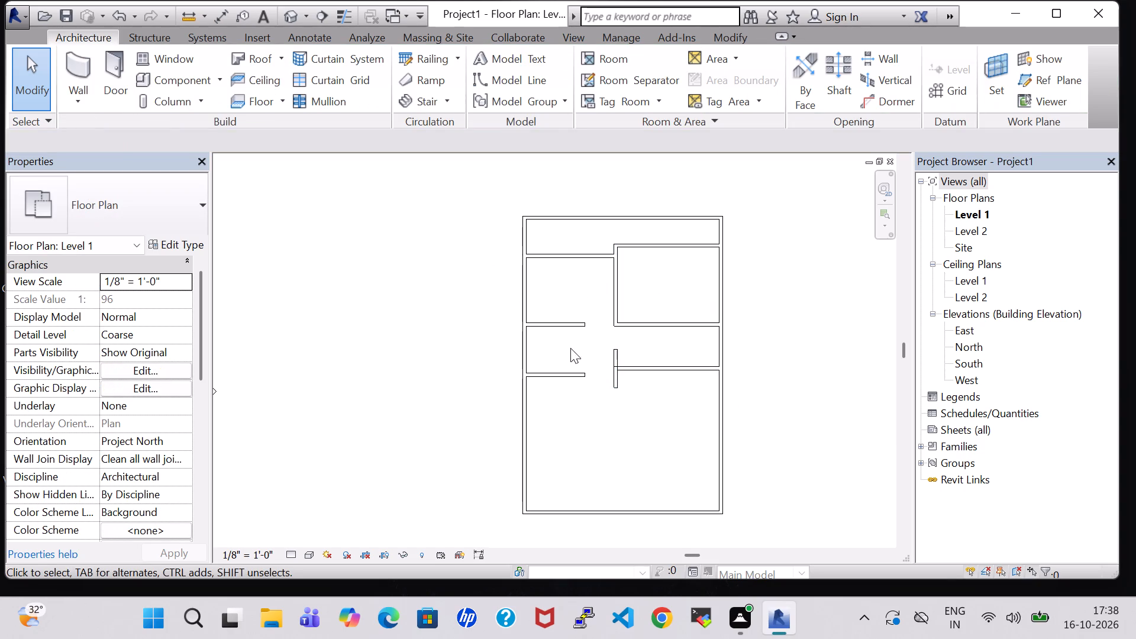
Draw a vertical partition between the northeast room's south wall and the horizontal wall below, about 15'-7" from the east wall.
left_click(674, 369)
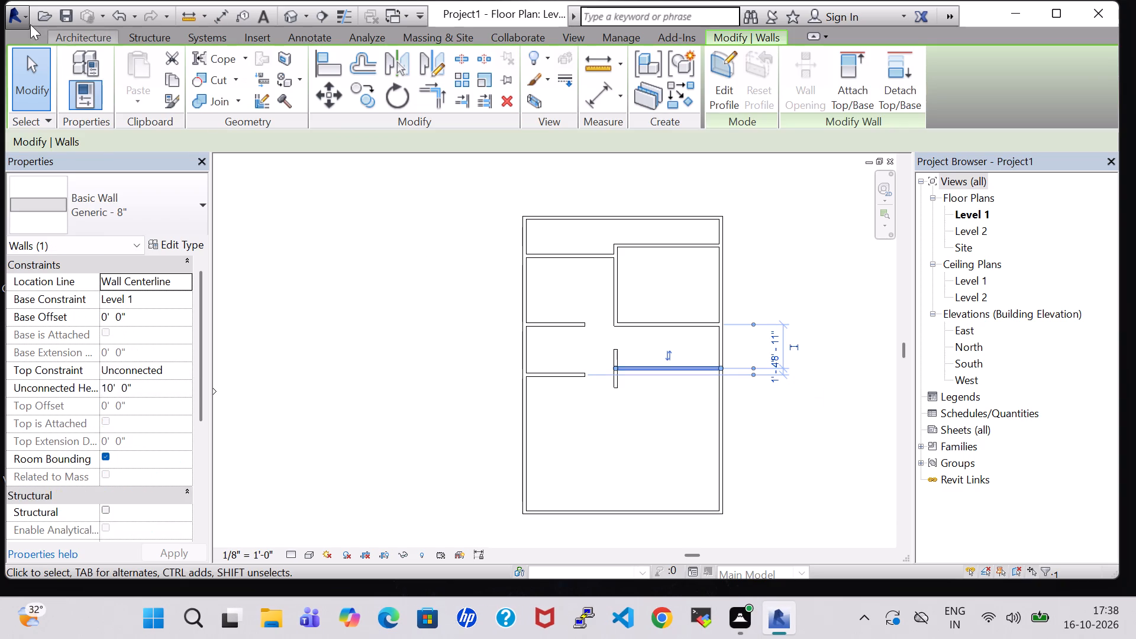
left_click(71, 33)
left_click(74, 51)
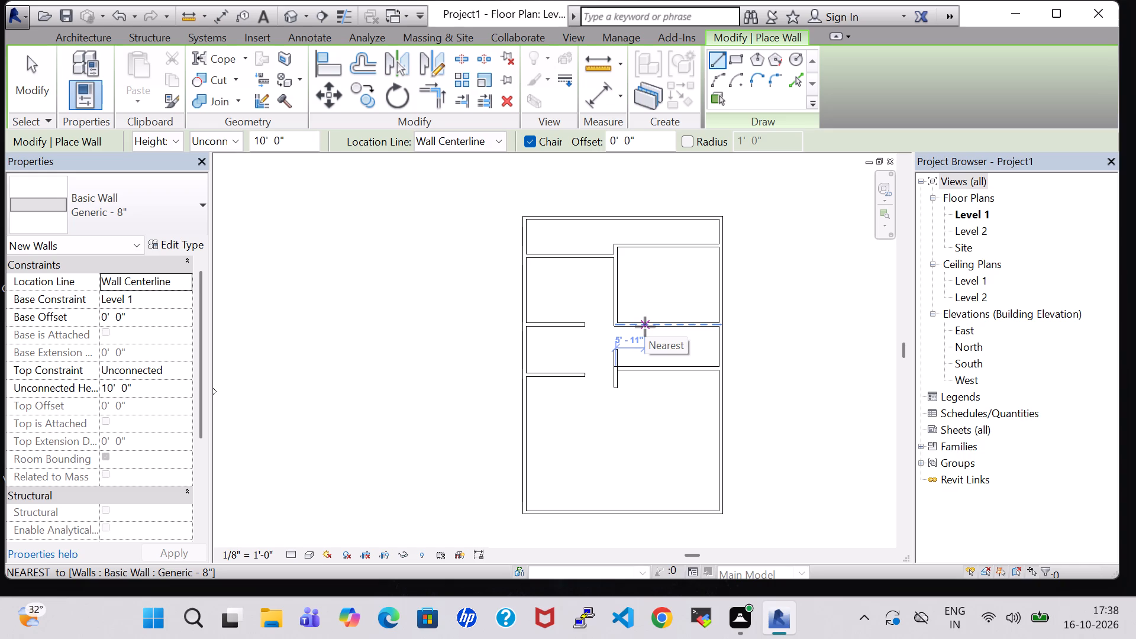
left_click(644, 327)
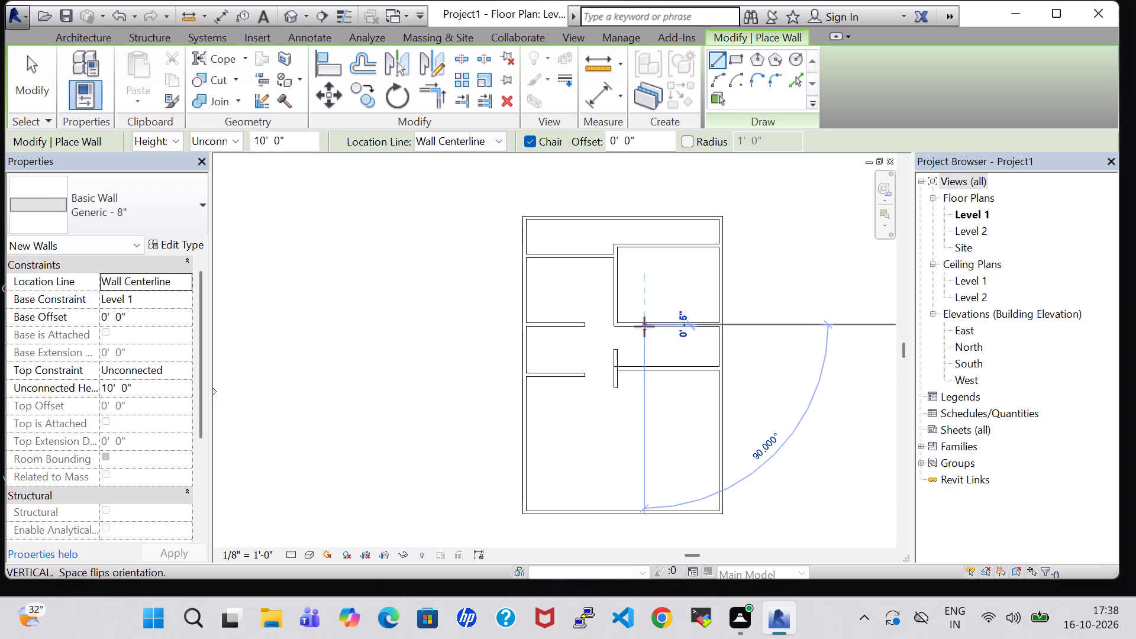
left_click(643, 366)
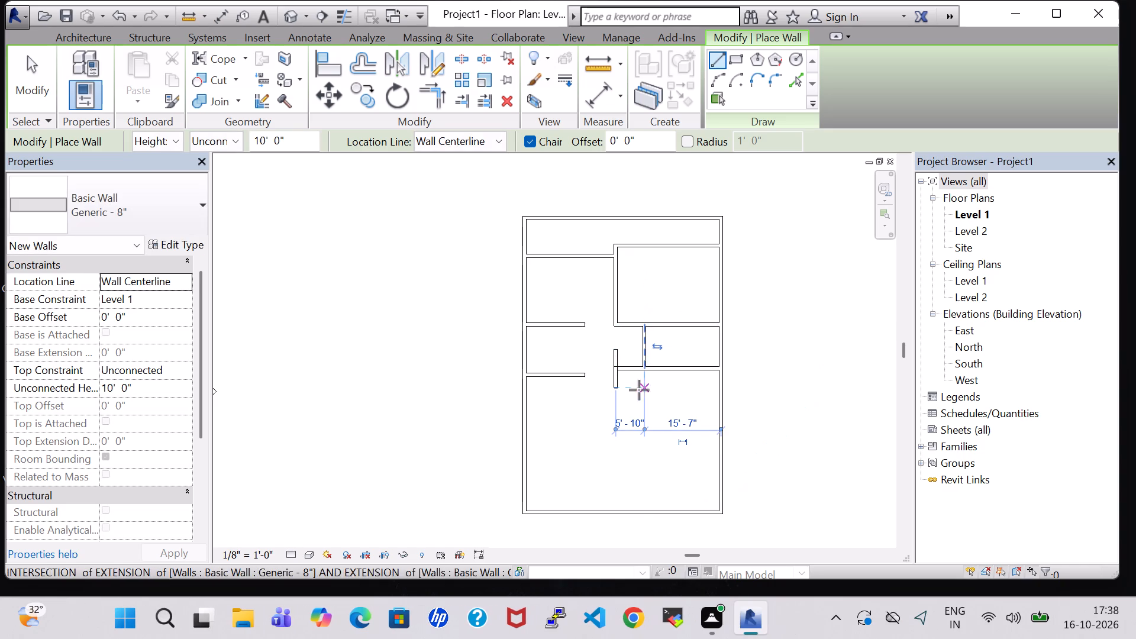
key("Escape")
key("Escape")
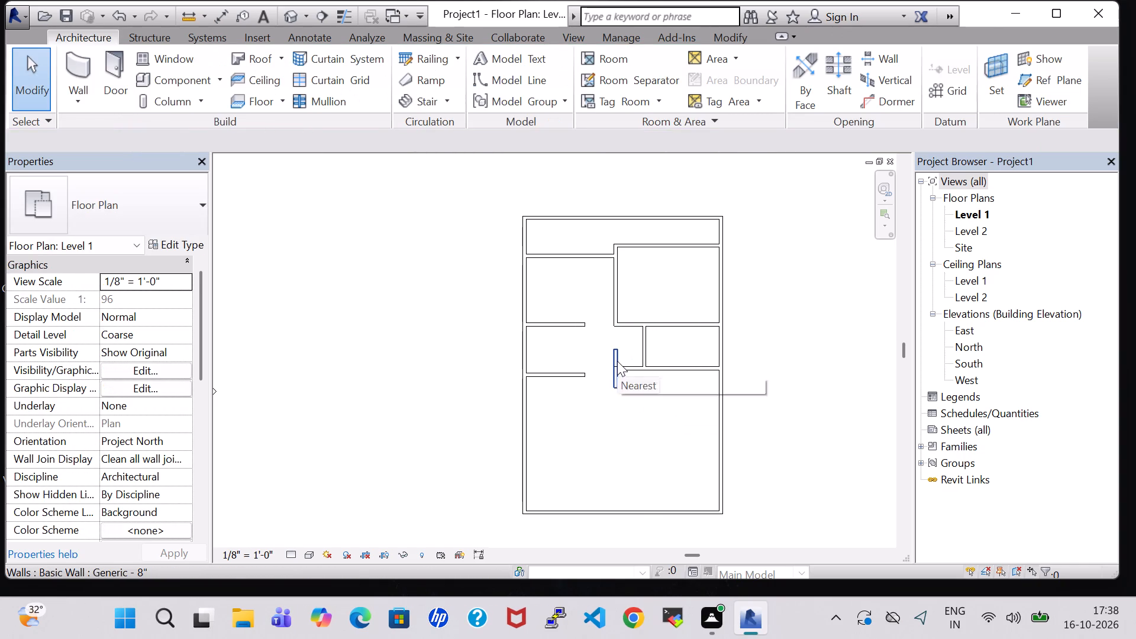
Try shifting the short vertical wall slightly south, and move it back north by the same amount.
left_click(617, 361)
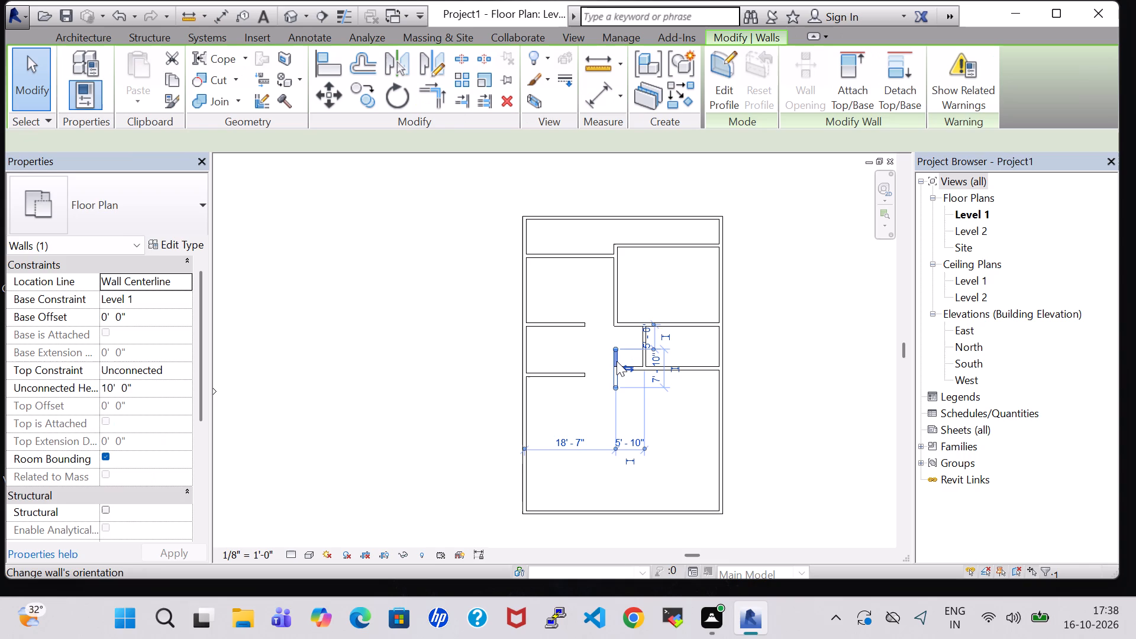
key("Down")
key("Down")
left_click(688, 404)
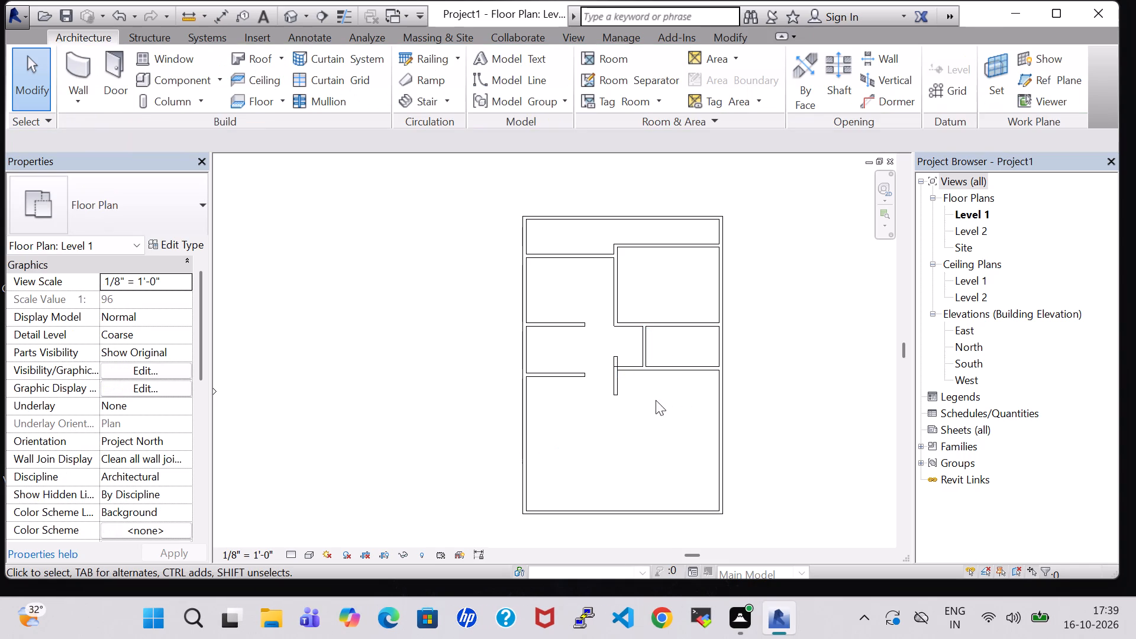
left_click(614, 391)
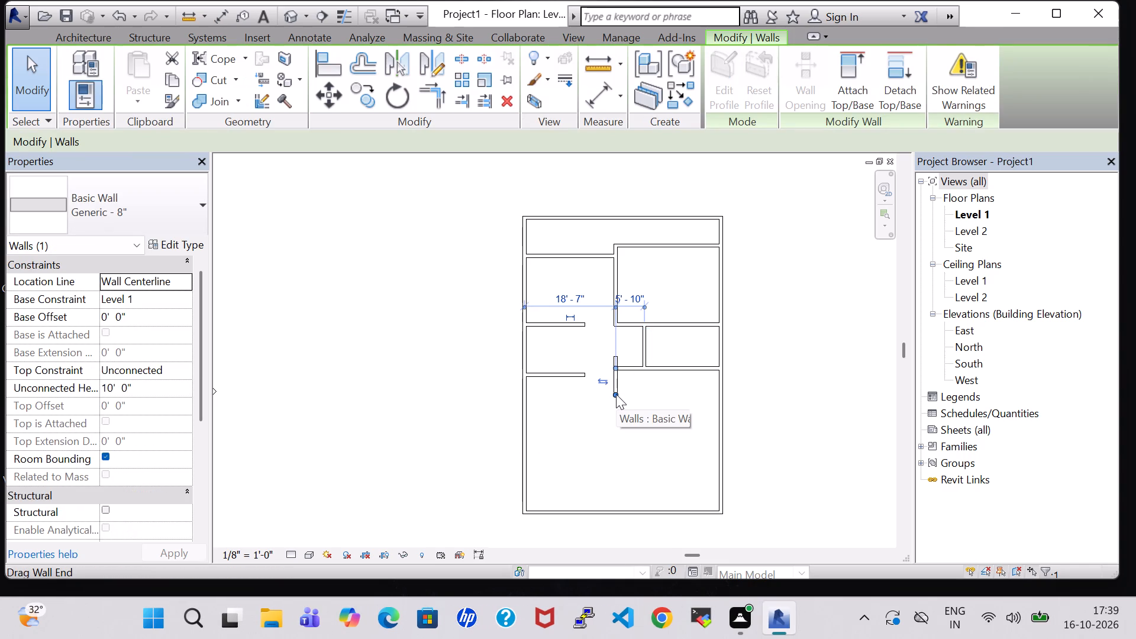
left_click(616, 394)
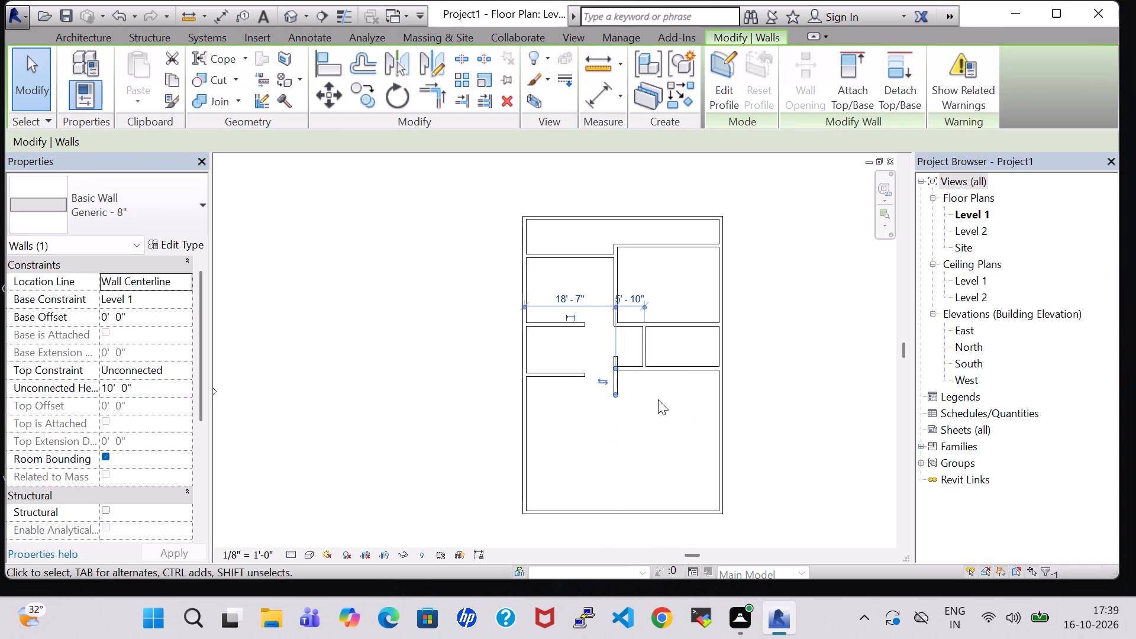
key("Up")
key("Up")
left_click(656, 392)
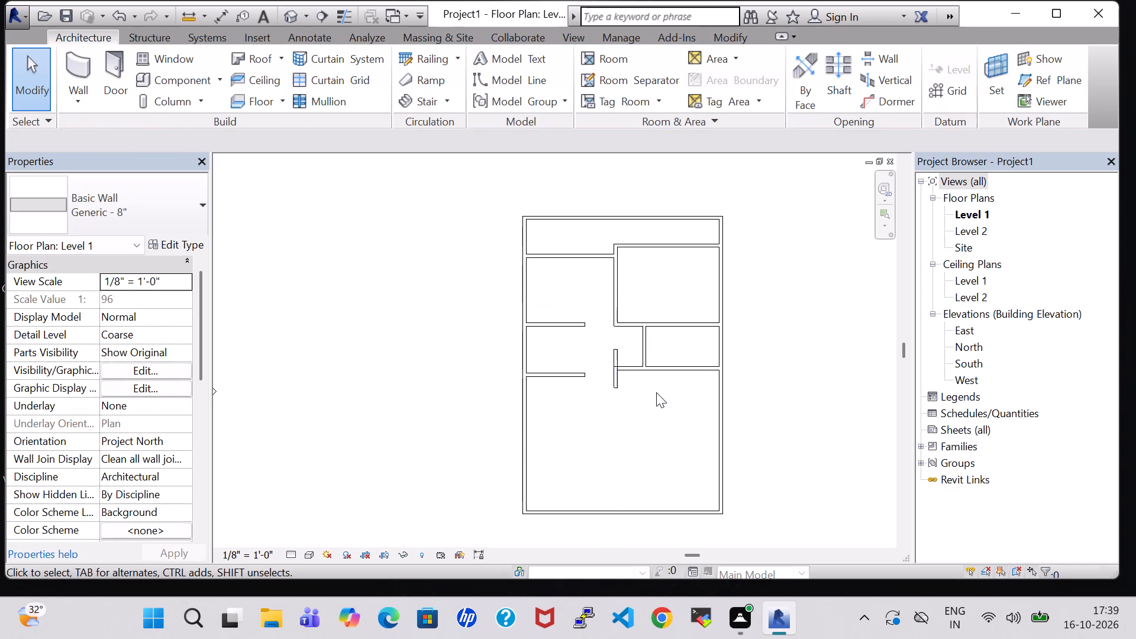
Draw a wall from the short vertical wall's lower end about 15'-2" south, continuing about 21'-5" east to the exterior wall.
middle_click_drag(643, 408, 664, 343)
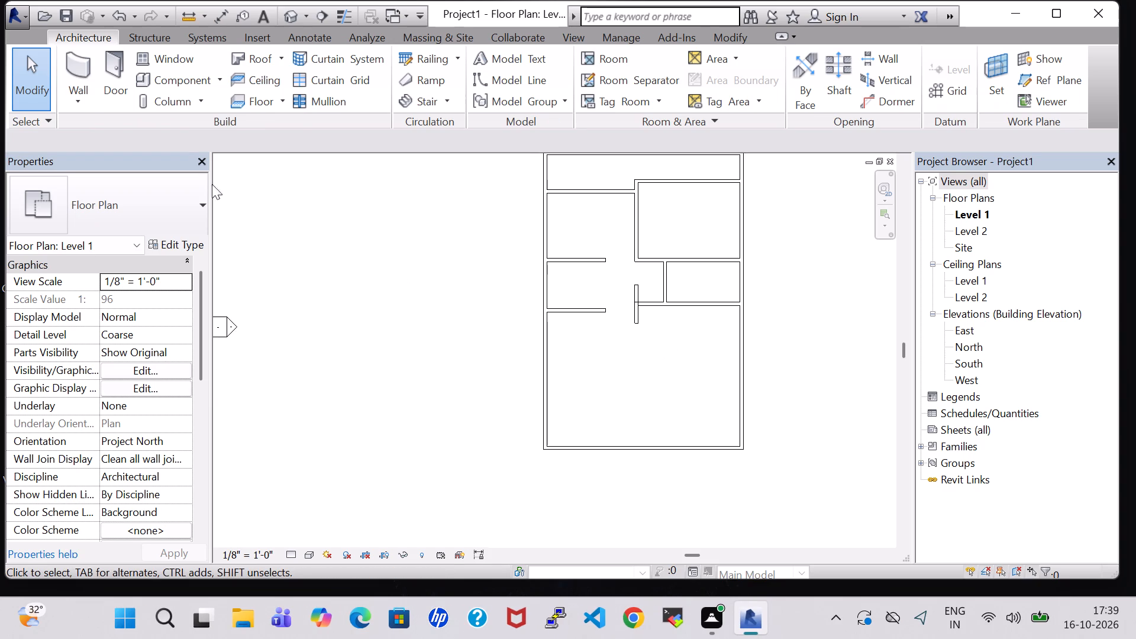
left_click(84, 72)
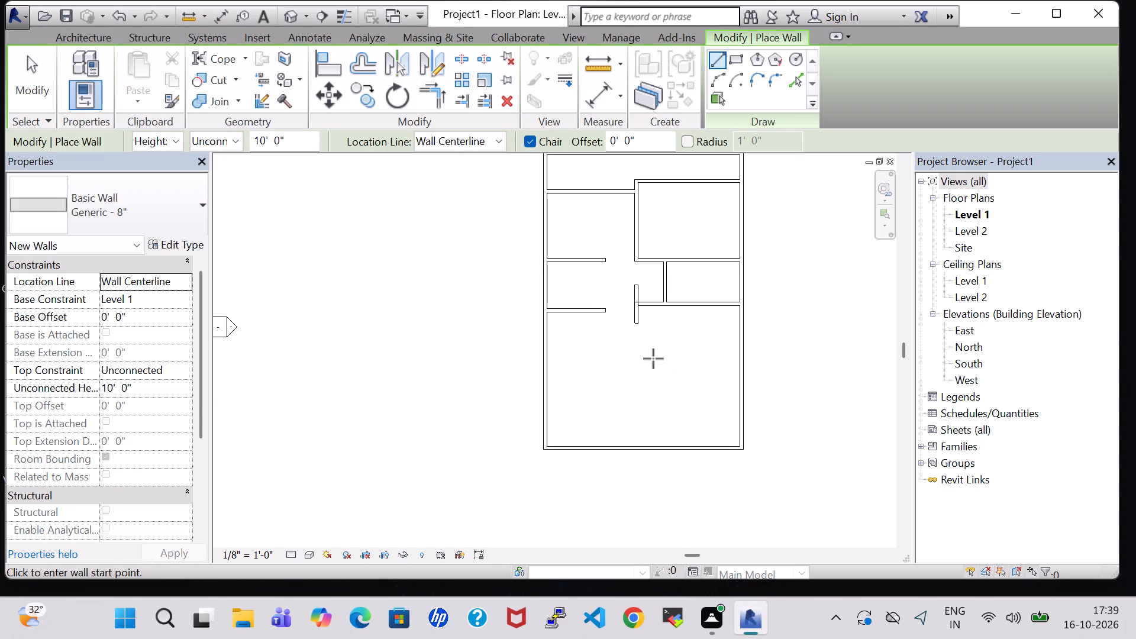
left_click(636, 322)
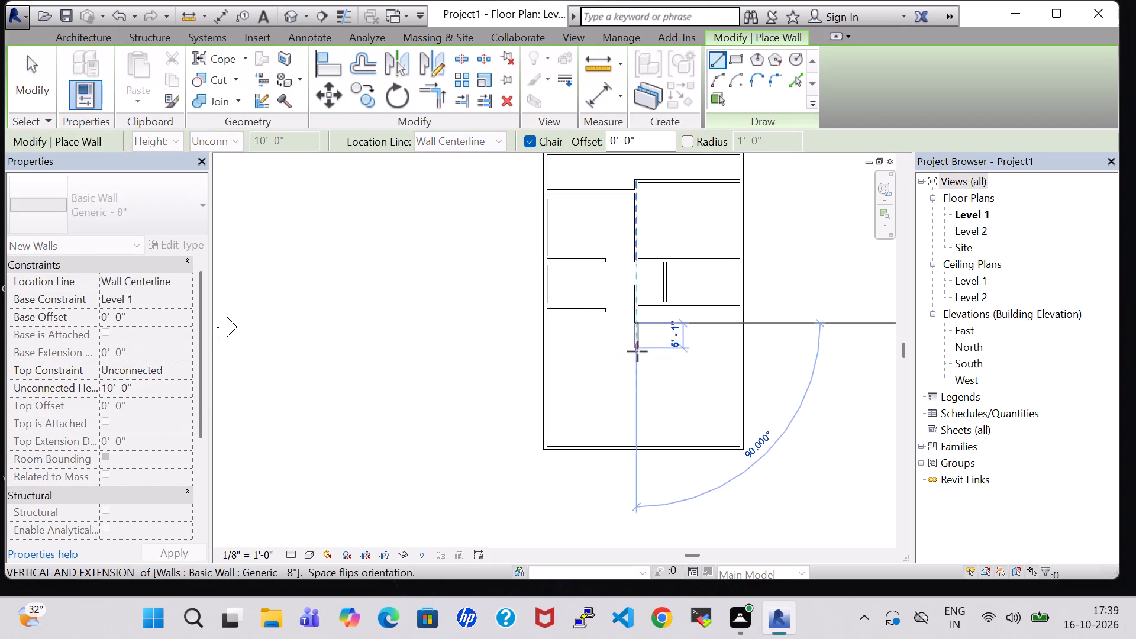
left_click(640, 398)
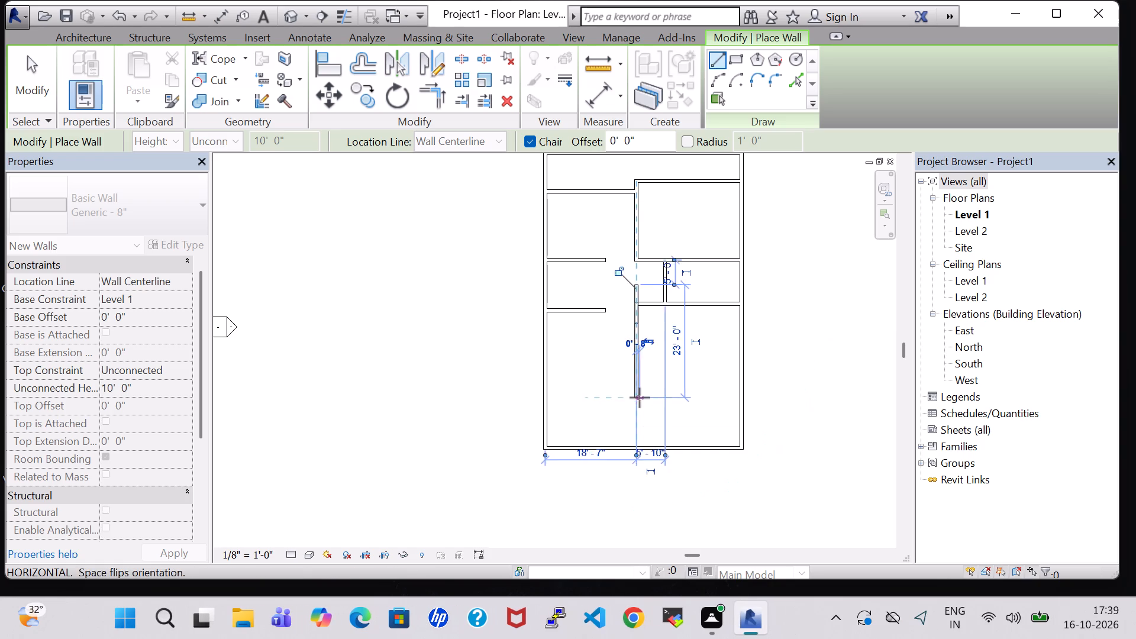
left_click(740, 396)
key("Escape")
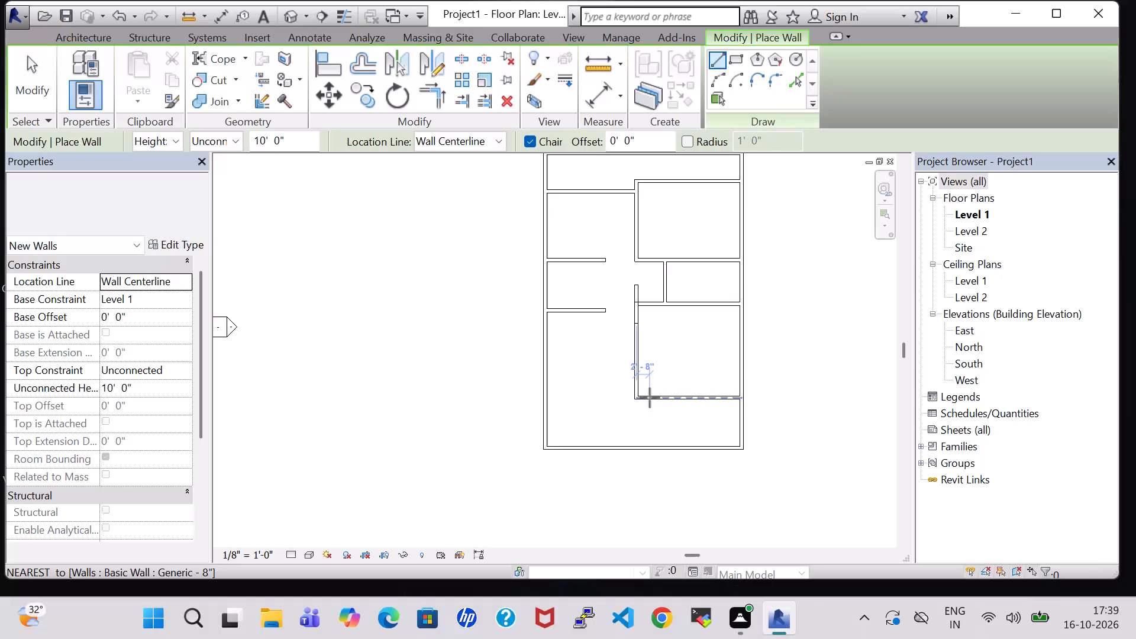
key("Escape")
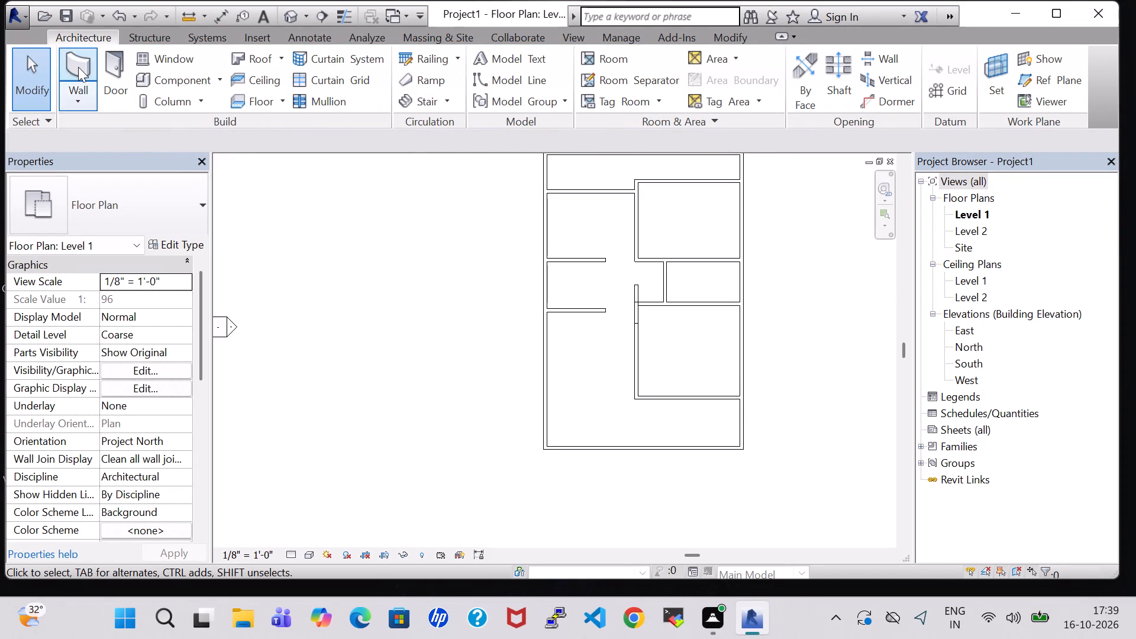
Continue the vertical partition from the new corner south to the south exterior wall.
left_click(78, 67)
left_click(635, 399)
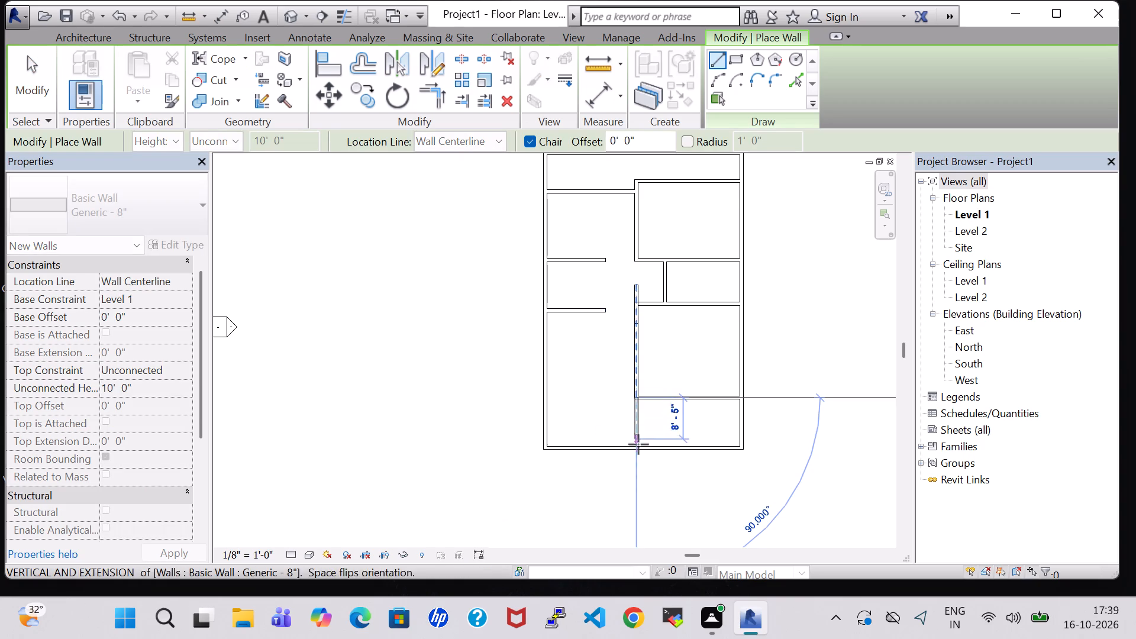
left_click(638, 446)
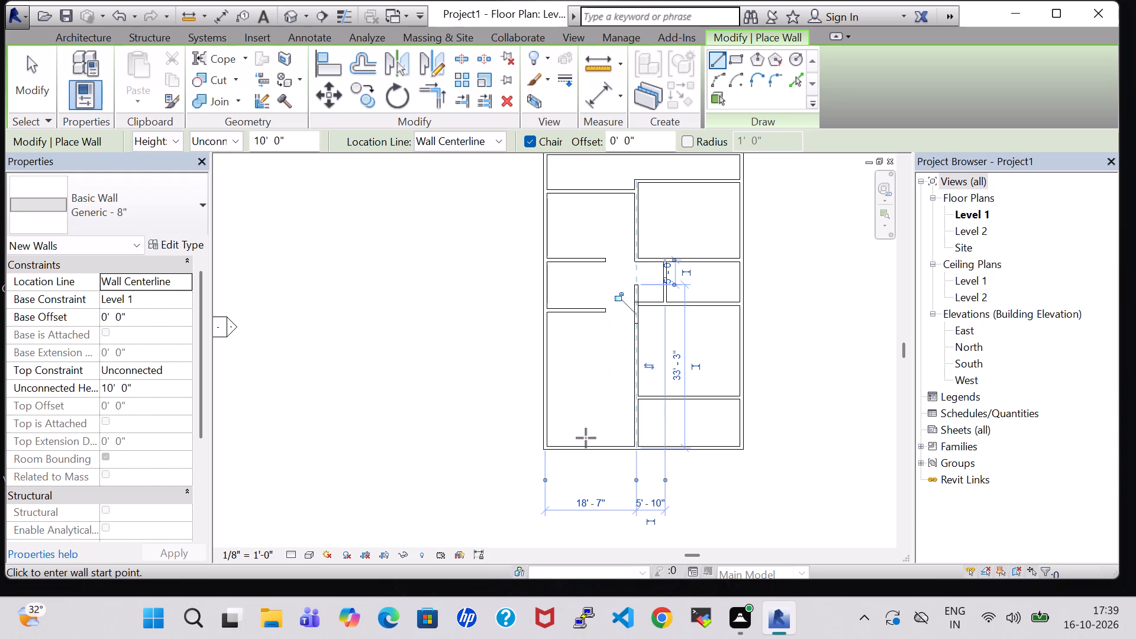
key("Escape")
key("Escape")
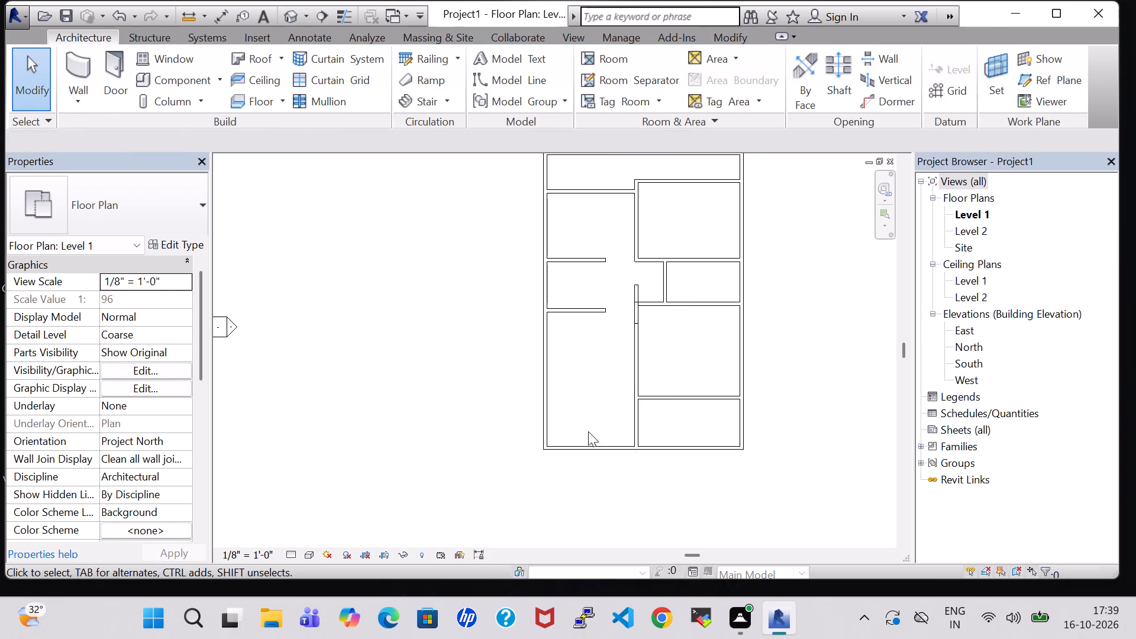
Open the type properties of the northwest room's north wall.
left_click(584, 192)
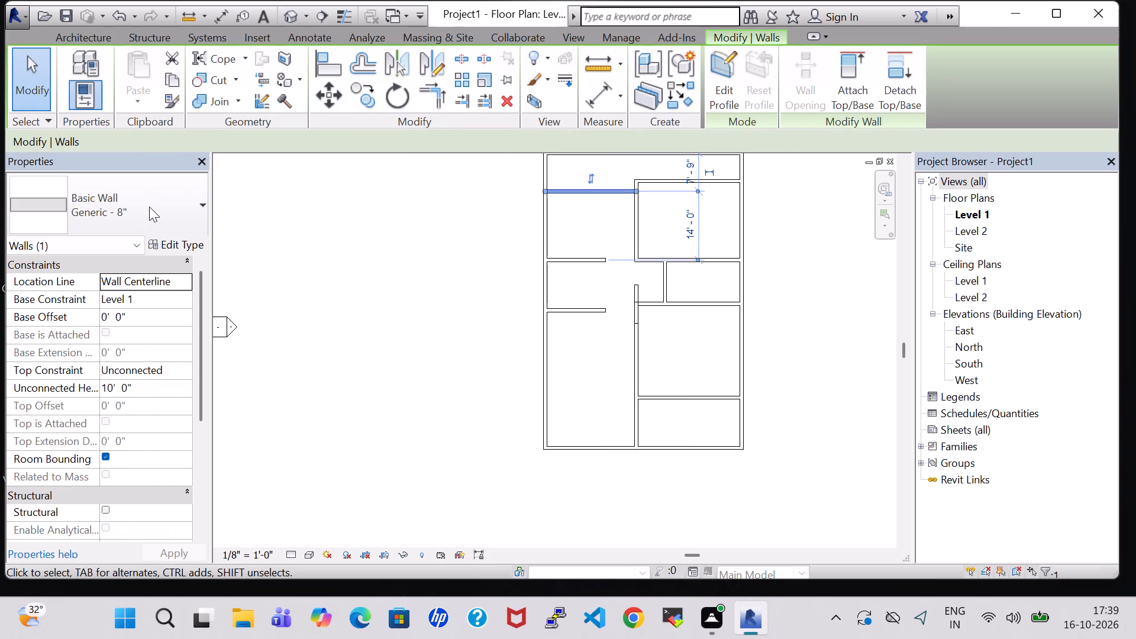
left_click(149, 206)
left_click(150, 202)
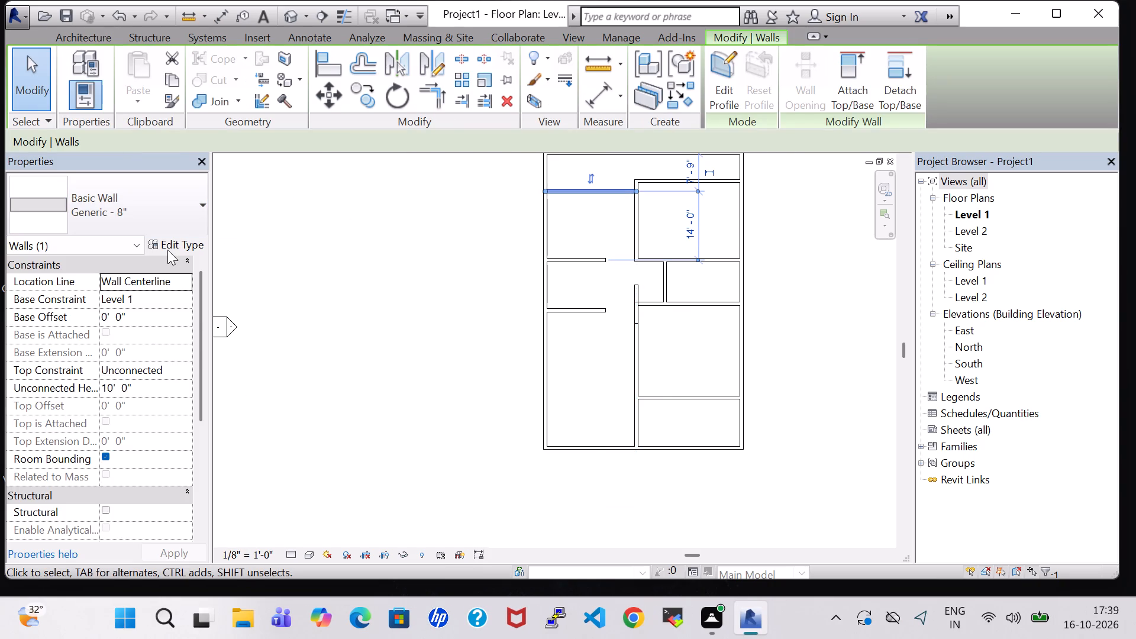
left_click(167, 248)
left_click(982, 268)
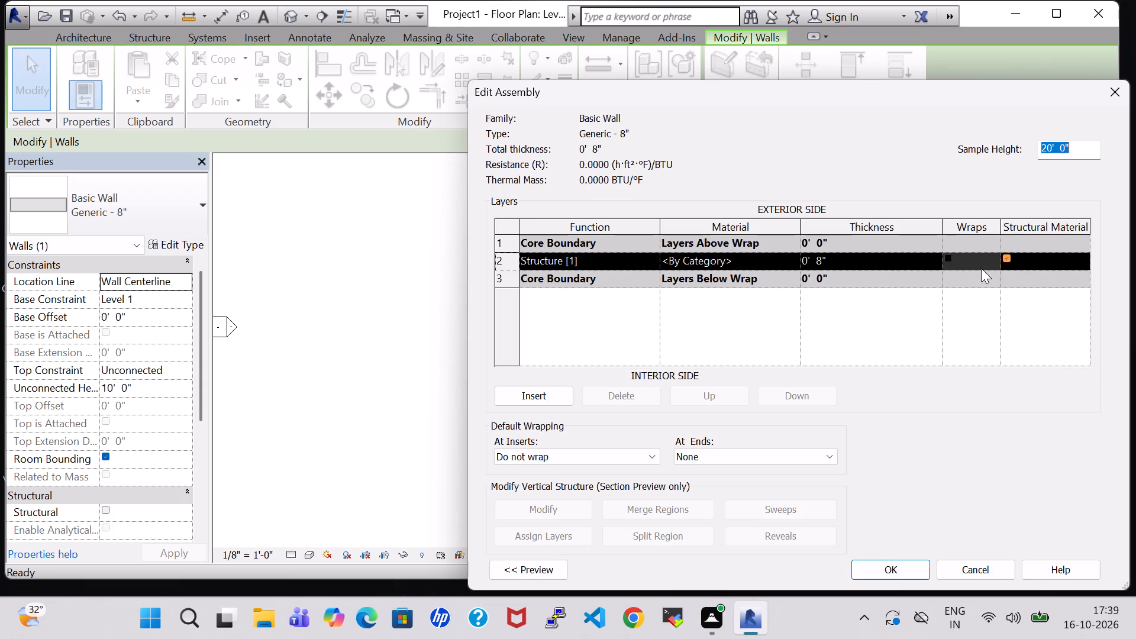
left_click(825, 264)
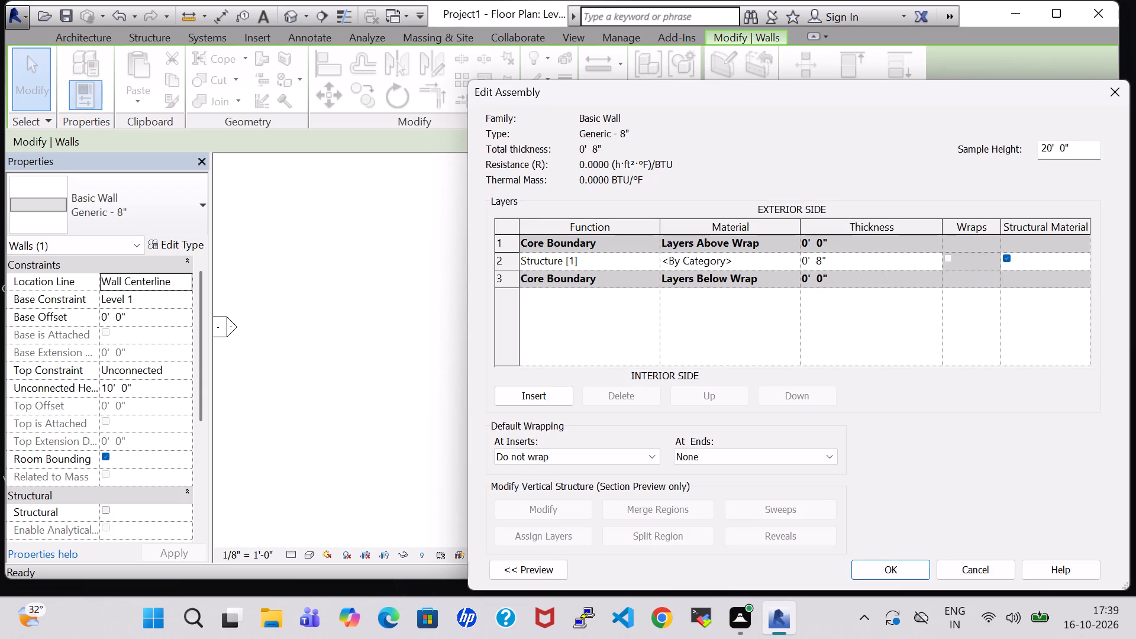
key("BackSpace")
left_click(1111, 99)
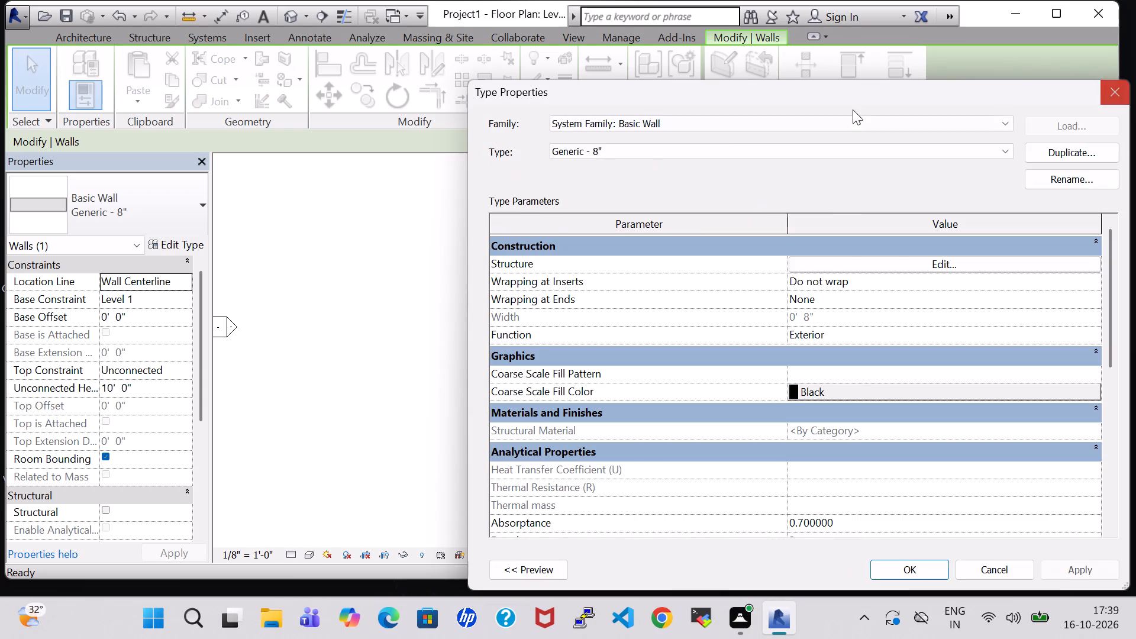
Duplicate the Generic - 8" wall type under the name INNER WALL 6".
left_click(1072, 151)
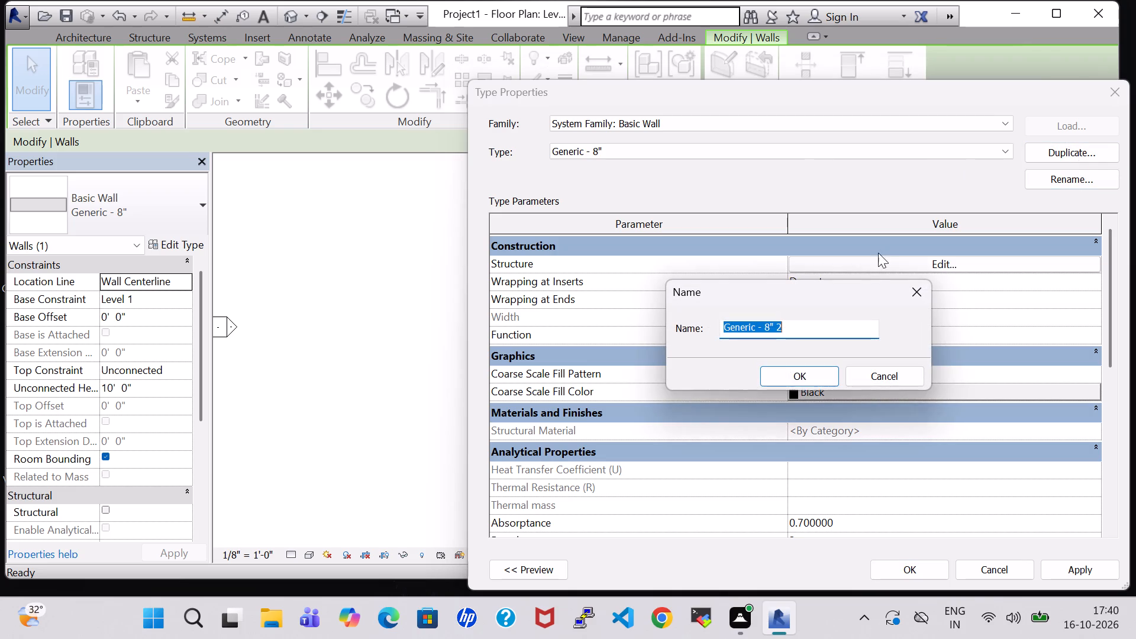
left_click(824, 325)
key("BackSpace")
key("BackSpace")
key("BackSpace")
key("BackSpace")
key("BackSpace")
key("BackSpace")
key("BackSpace")
key("BackSpace")
key("BackSpace")
key("BackSpace")
key("BackSpace")
key("BackSpace")
key("BackSpace")
key("BackSpace")
key("BackSpace")
key("BackSpace")
key("BackSpace")
key("BackSpace")
key("BackSpace")
key("BackSpace")
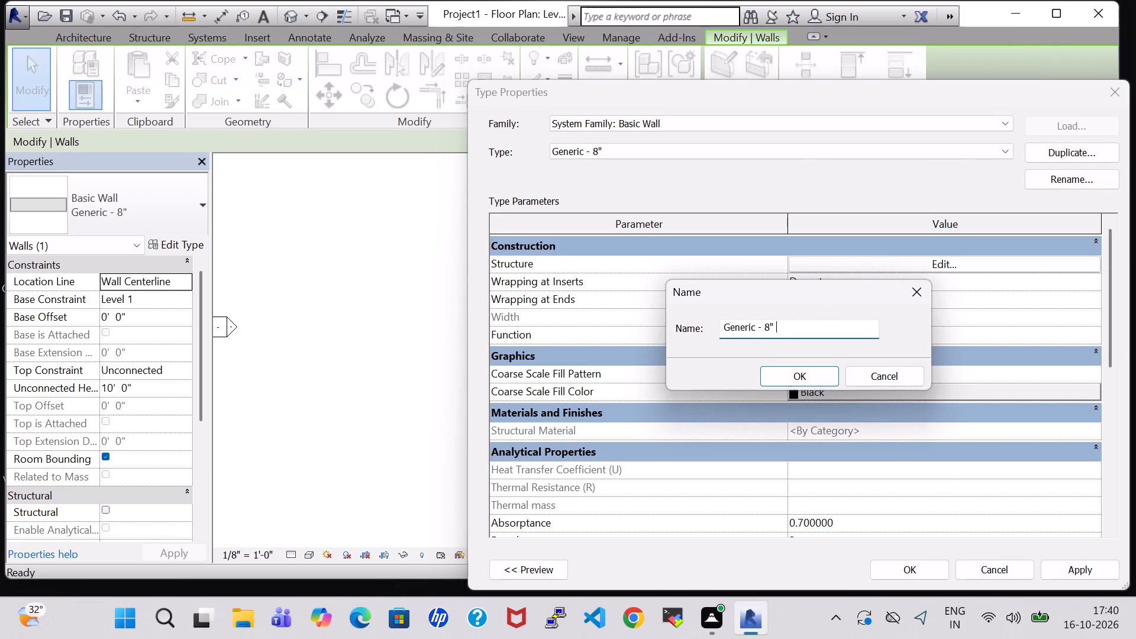
type("INNER")
key("space")
type("WALL")
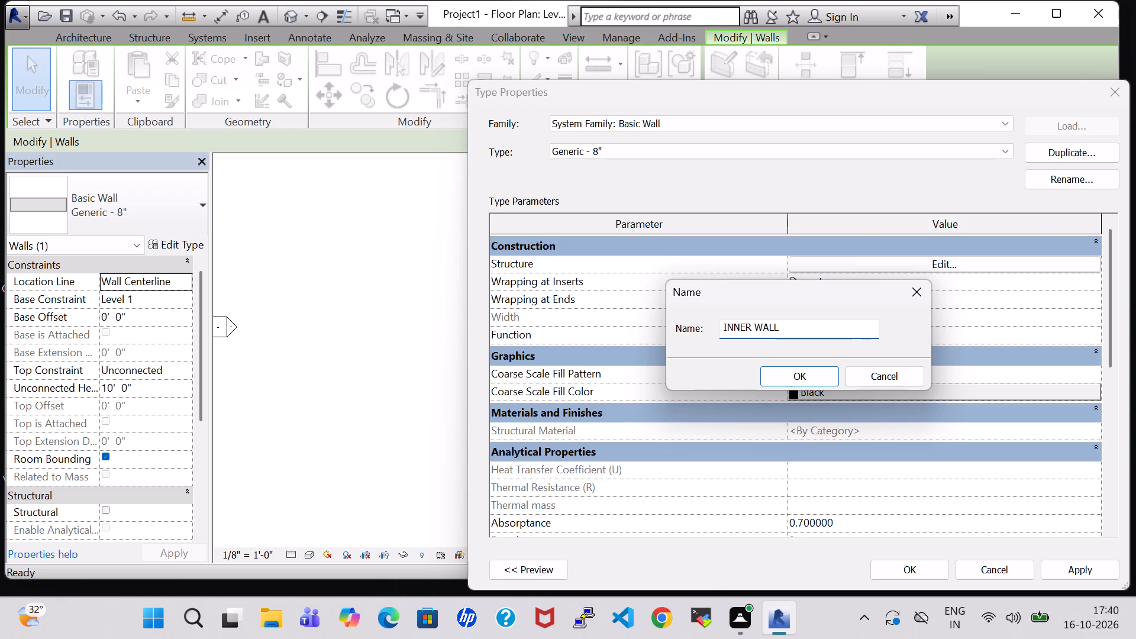
key("space")
type("6")
key("shift+quotedbl")
key("Return")
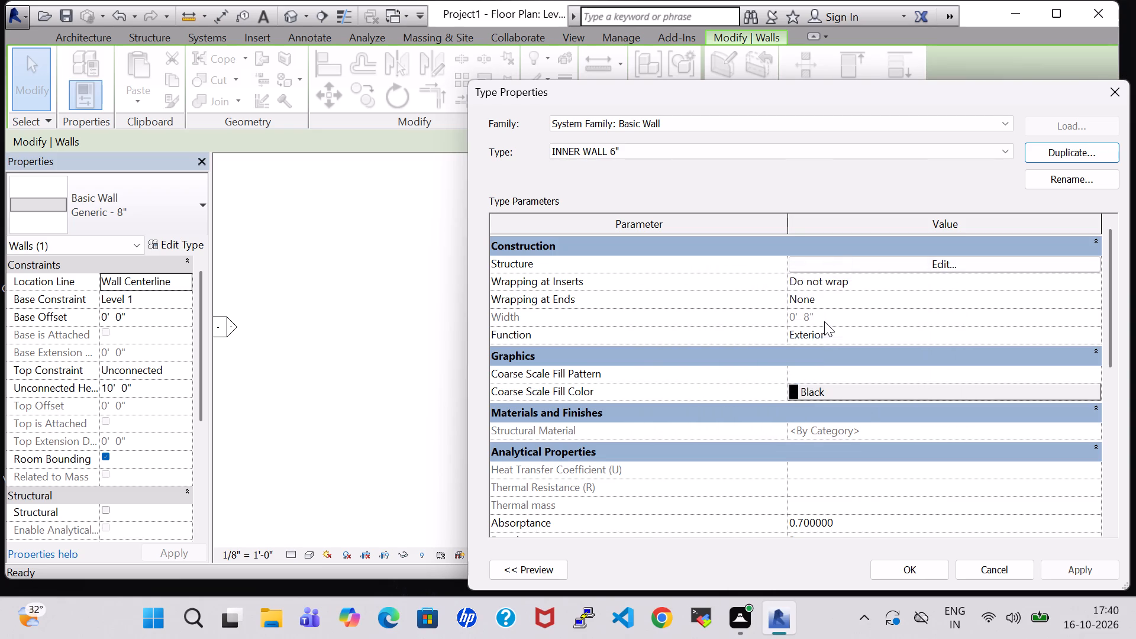
Set the structure layer thickness of INNER WALL 6" to 6" and apply the type to the northwest room's north wall.
left_click(962, 263)
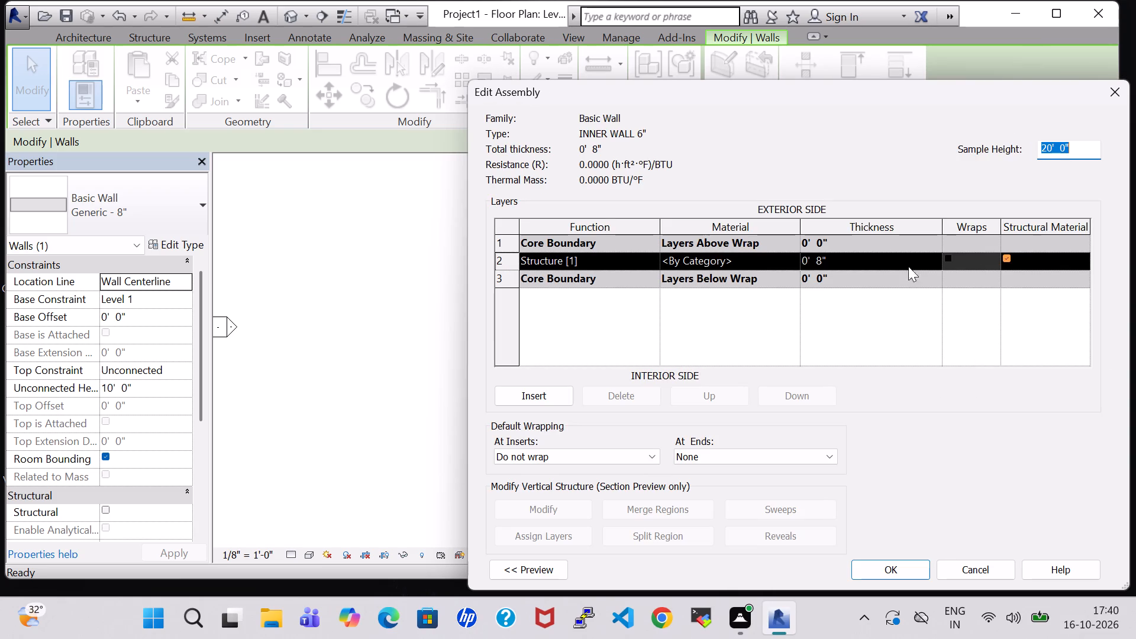
left_click(827, 260)
left_click(822, 260)
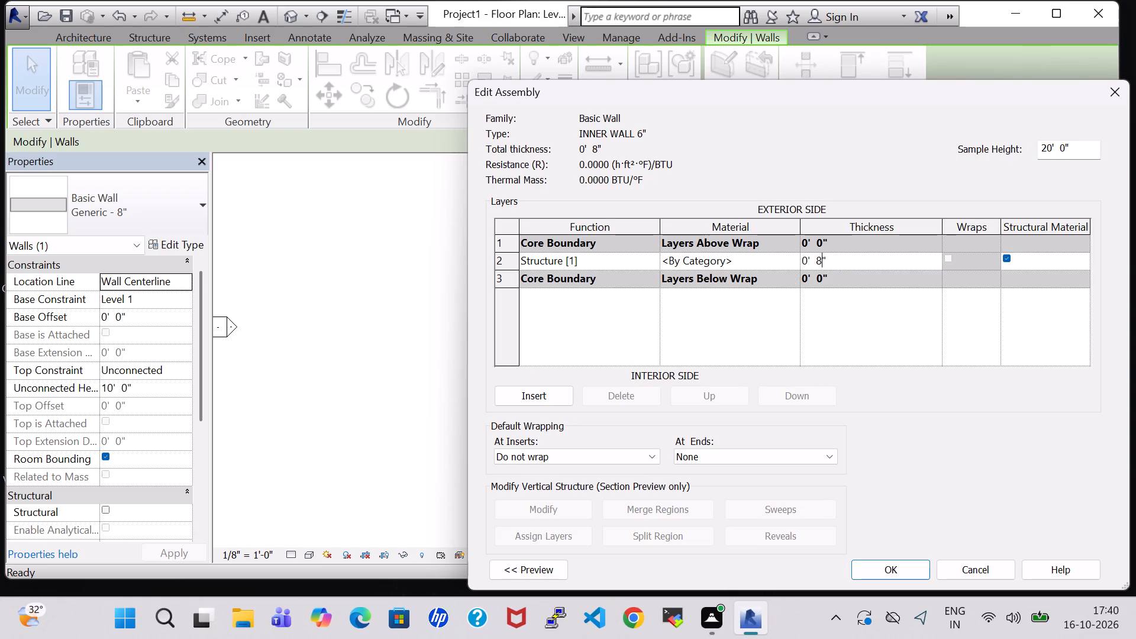
key("BackSpace")
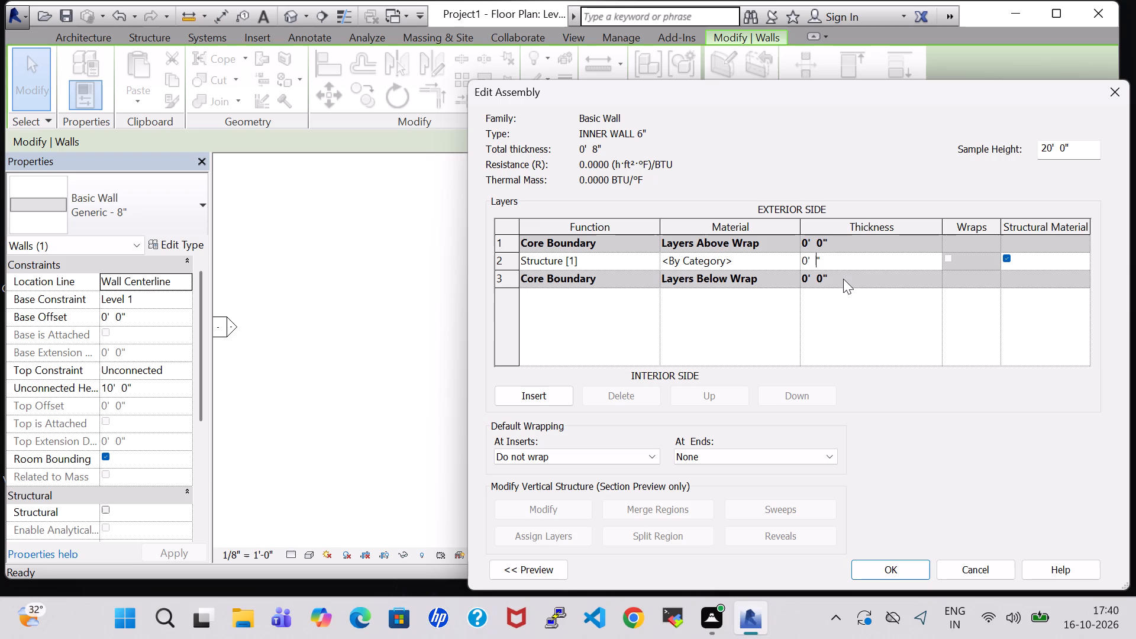
key("6")
double_click(890, 570)
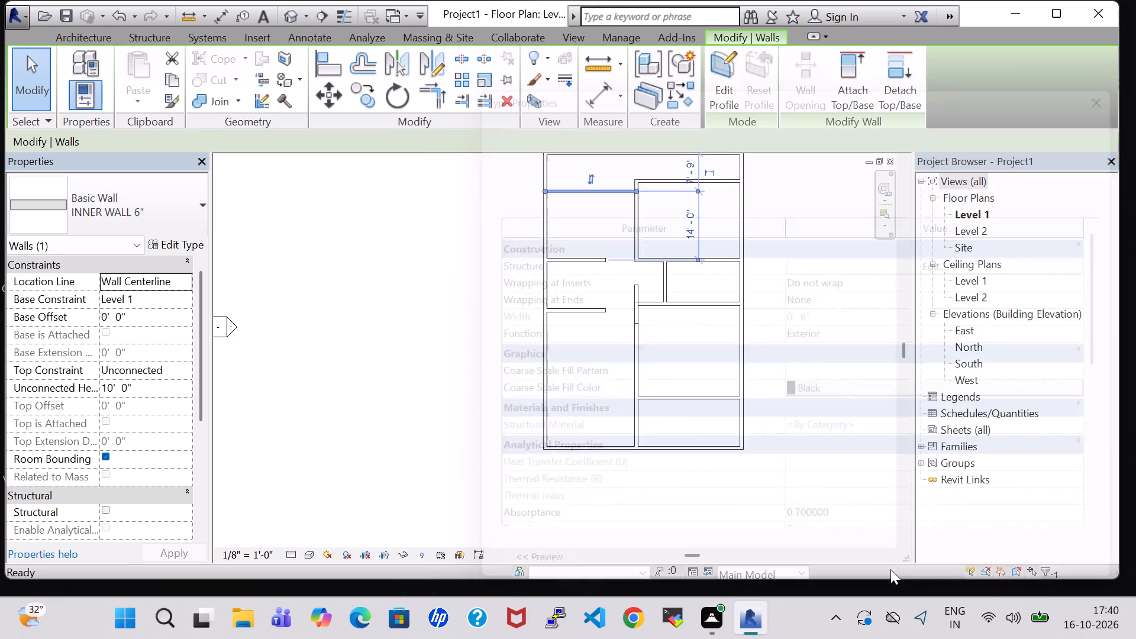
left_click(796, 245)
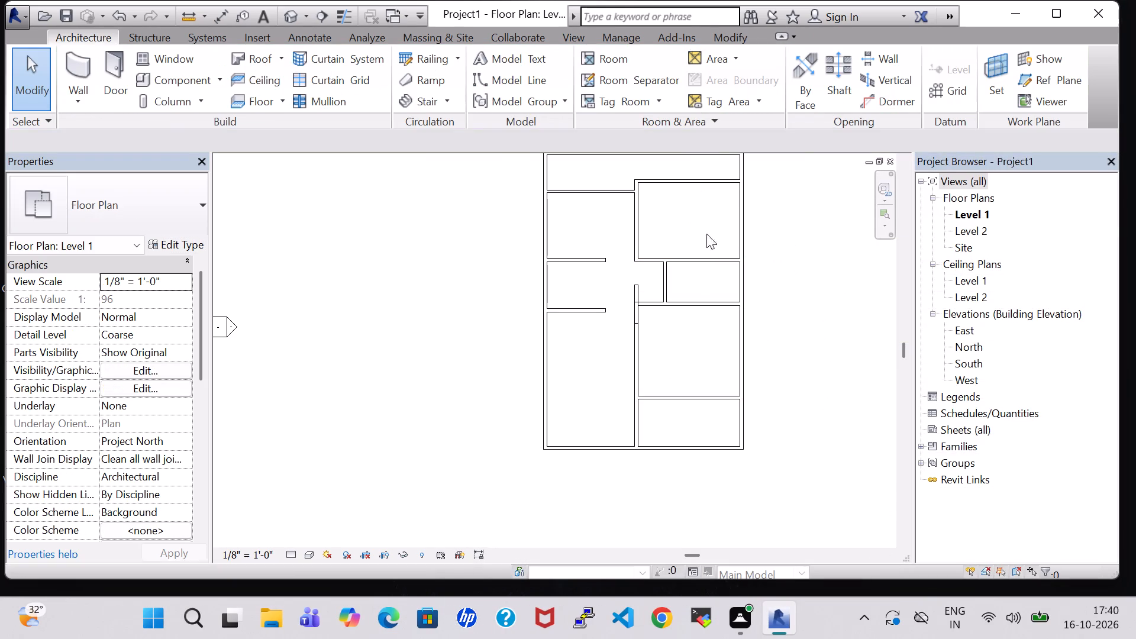
Change the northeast room's north and west walls to the INNER WALL 6" type.
left_click(658, 182)
left_click(189, 201)
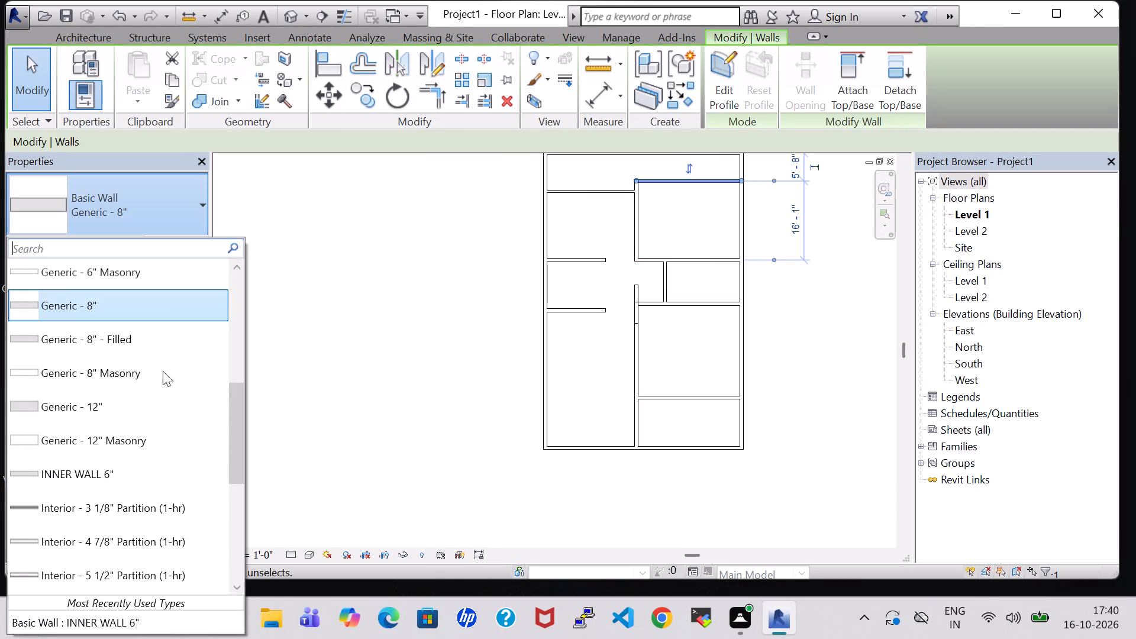
left_click(95, 621)
left_click(640, 208)
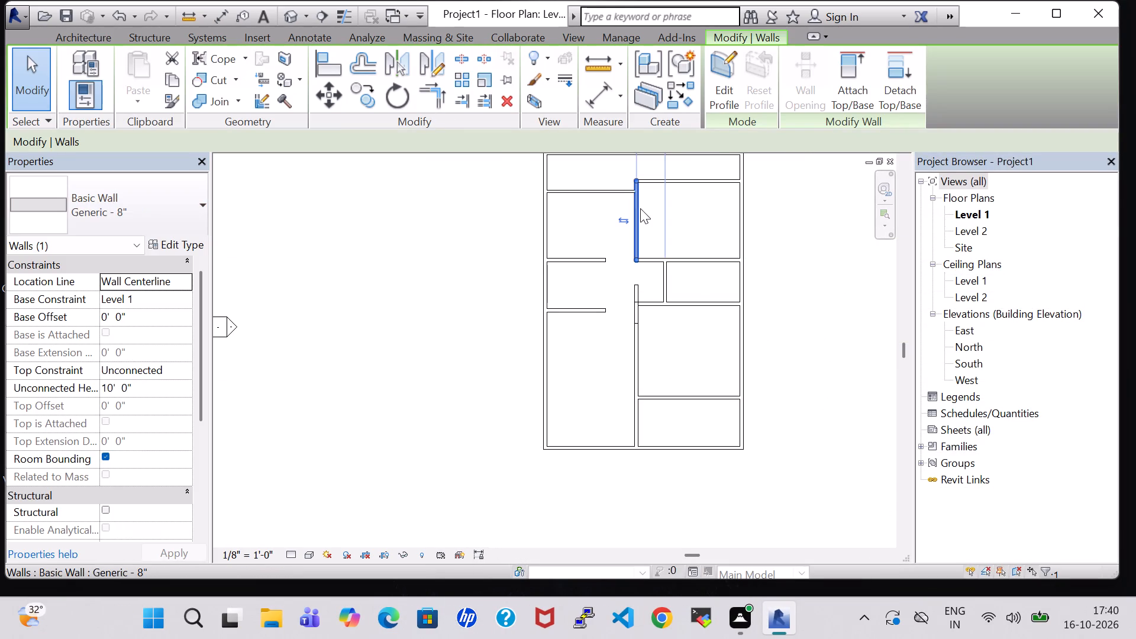
left_click(120, 220)
left_click(146, 627)
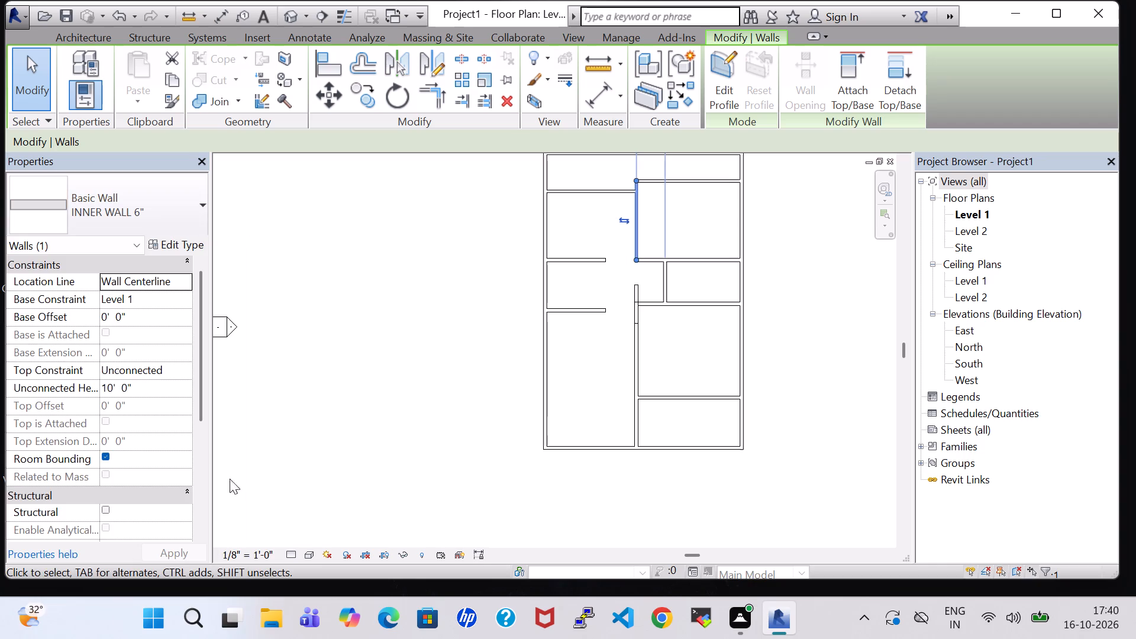
Change the south walls of the northwest and northeast rooms to the INNER WALL 6" type.
left_click(589, 265)
left_click(115, 217)
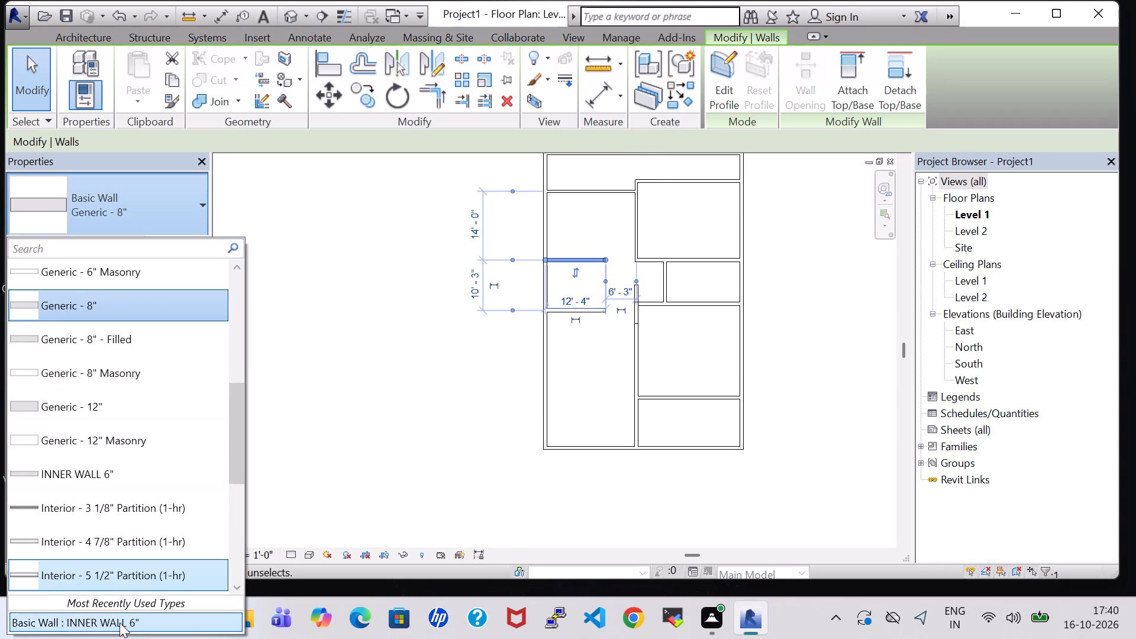
left_click(120, 622)
left_click(717, 263)
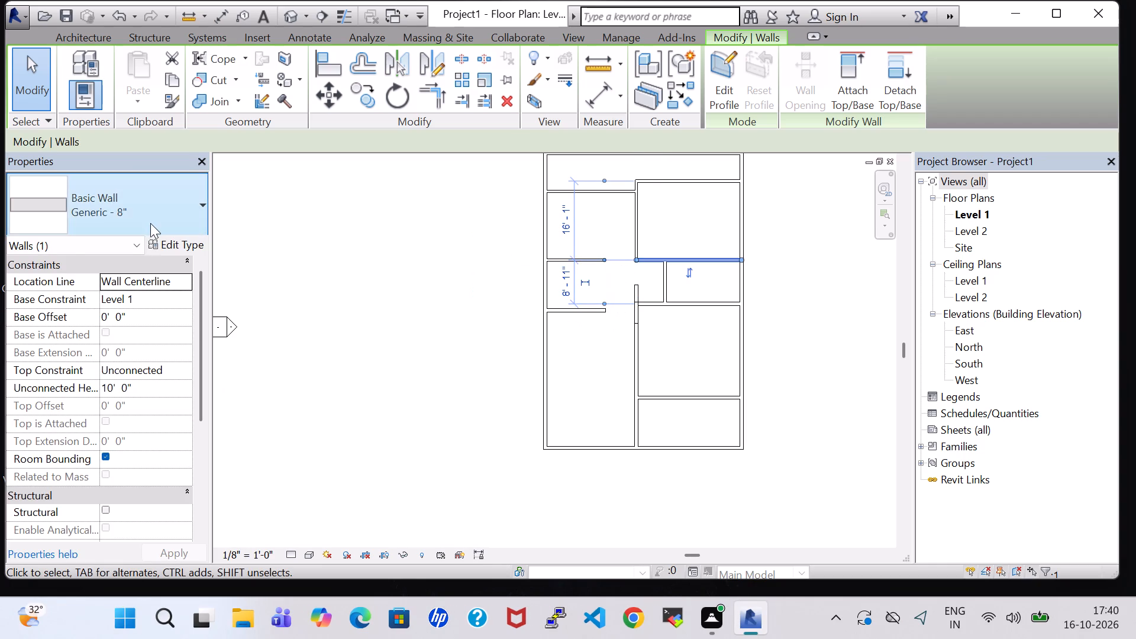
left_click(150, 222)
left_click(114, 627)
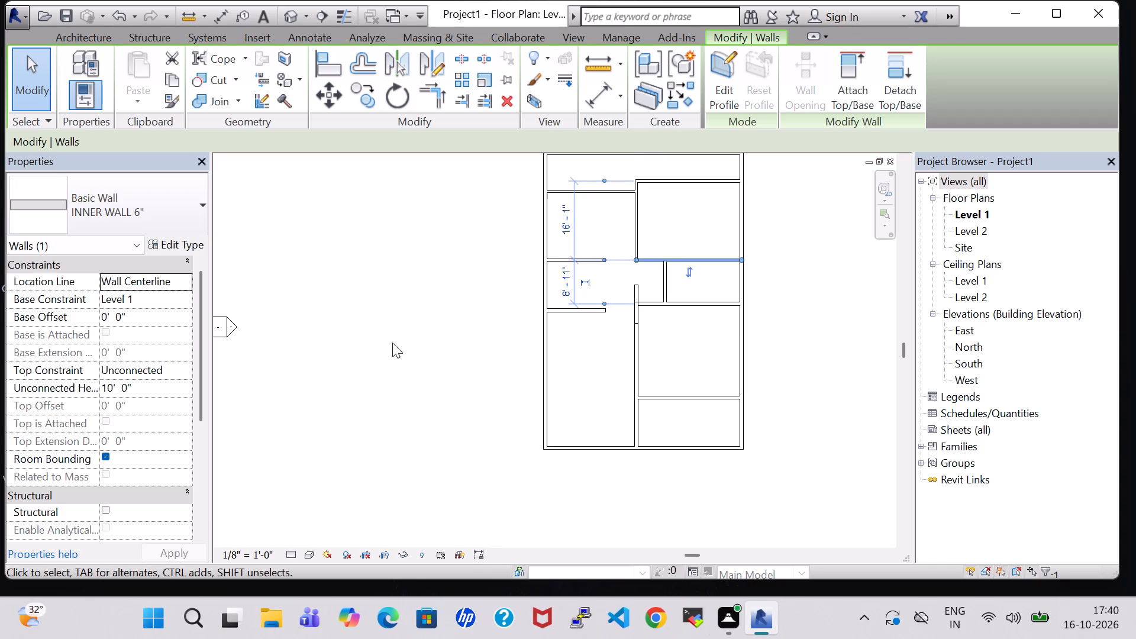
Change the short vertical partition below the northeast room and the horizontal wall at its south end to INNER WALL 6".
left_click(663, 283)
left_click(120, 221)
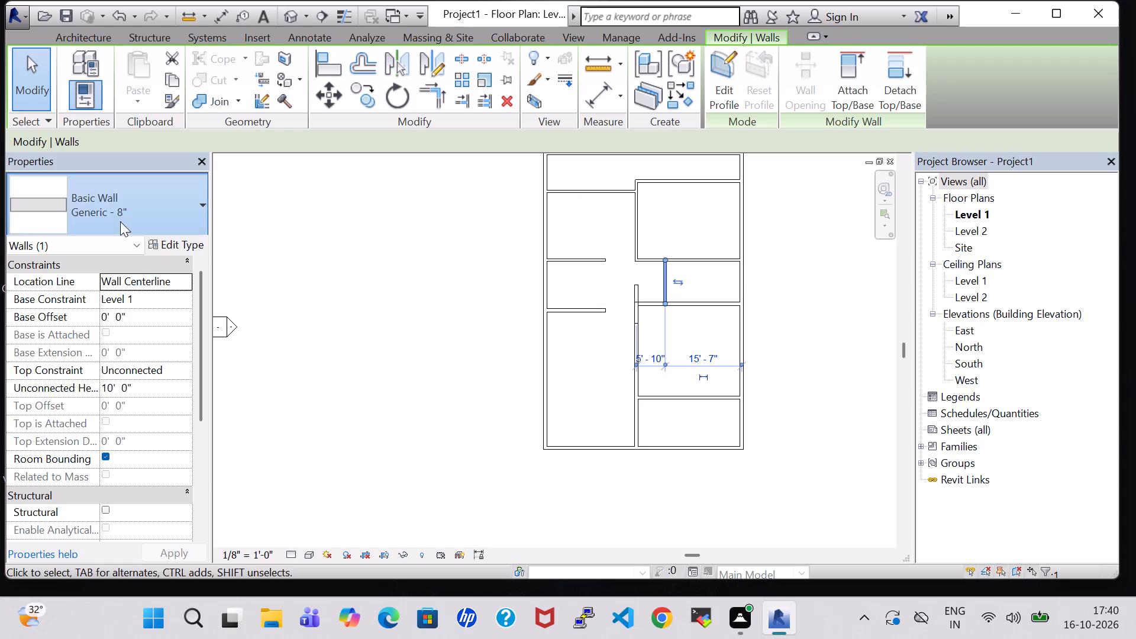
left_click(132, 618)
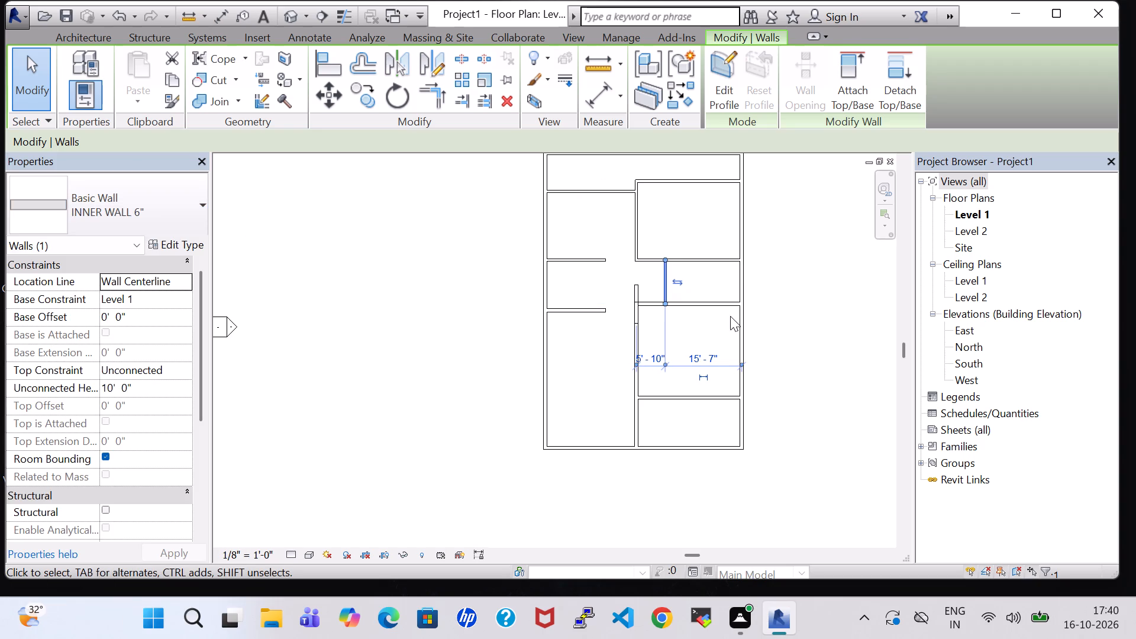
left_click(714, 306)
left_click(133, 219)
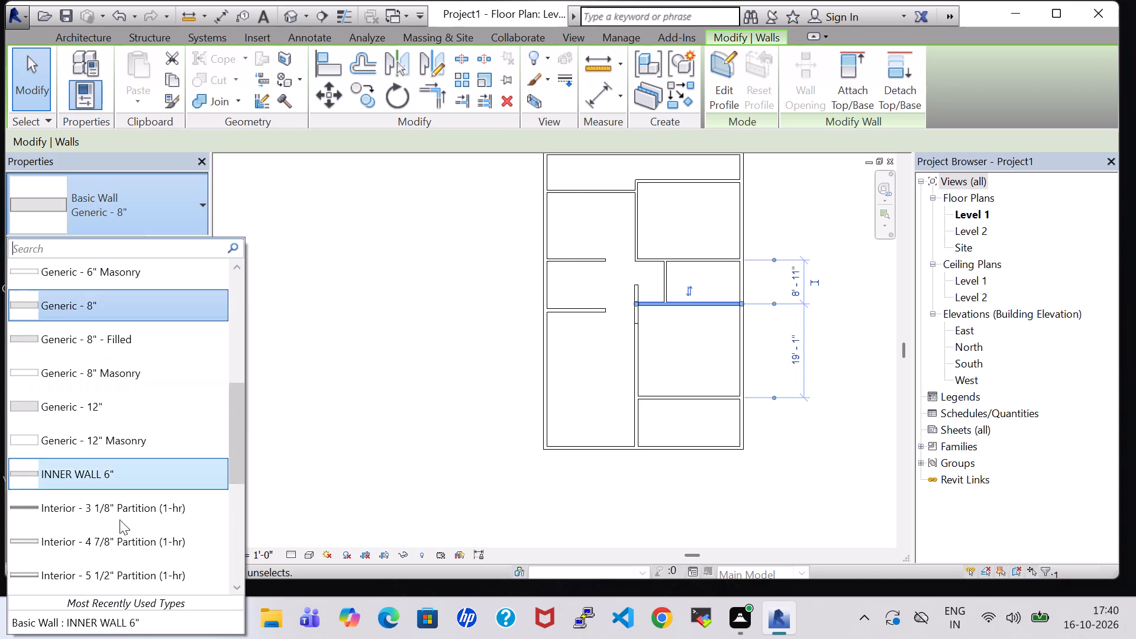
left_click(115, 625)
left_click(606, 359)
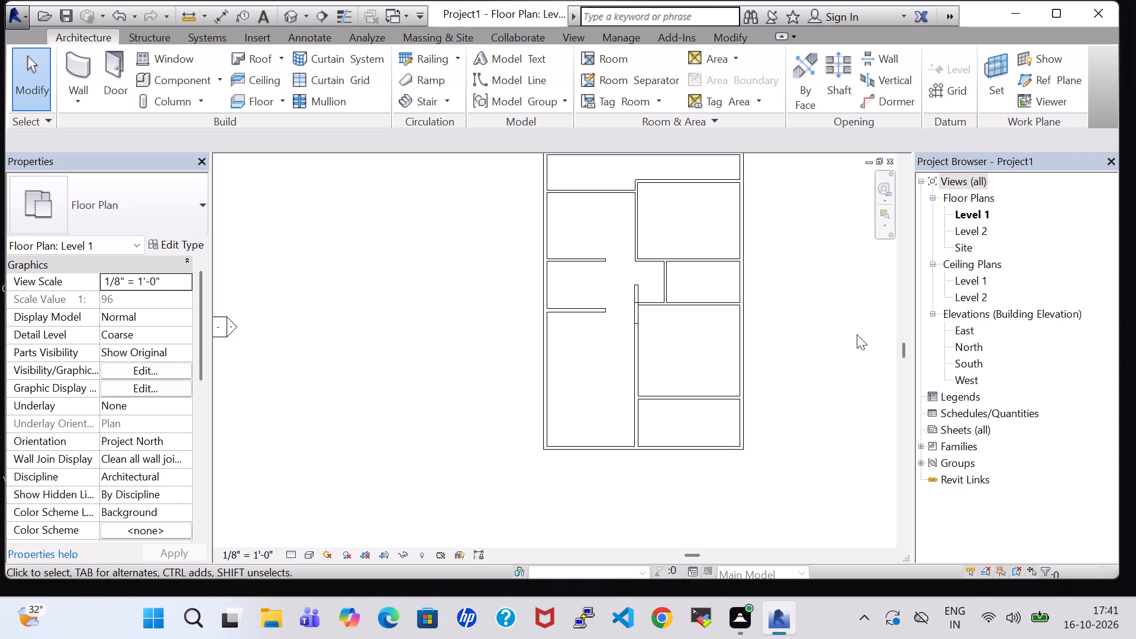
Change the long central vertical wall along the west side of the southeast rooms to the INNER WALL 6" type.
left_click(638, 291)
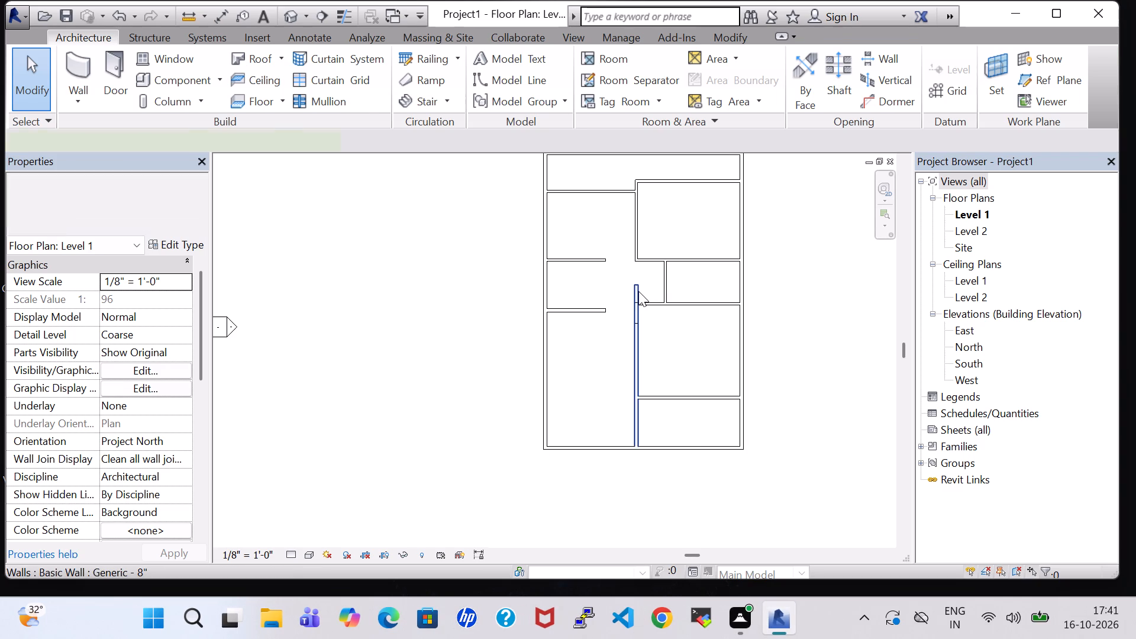
left_click(147, 202)
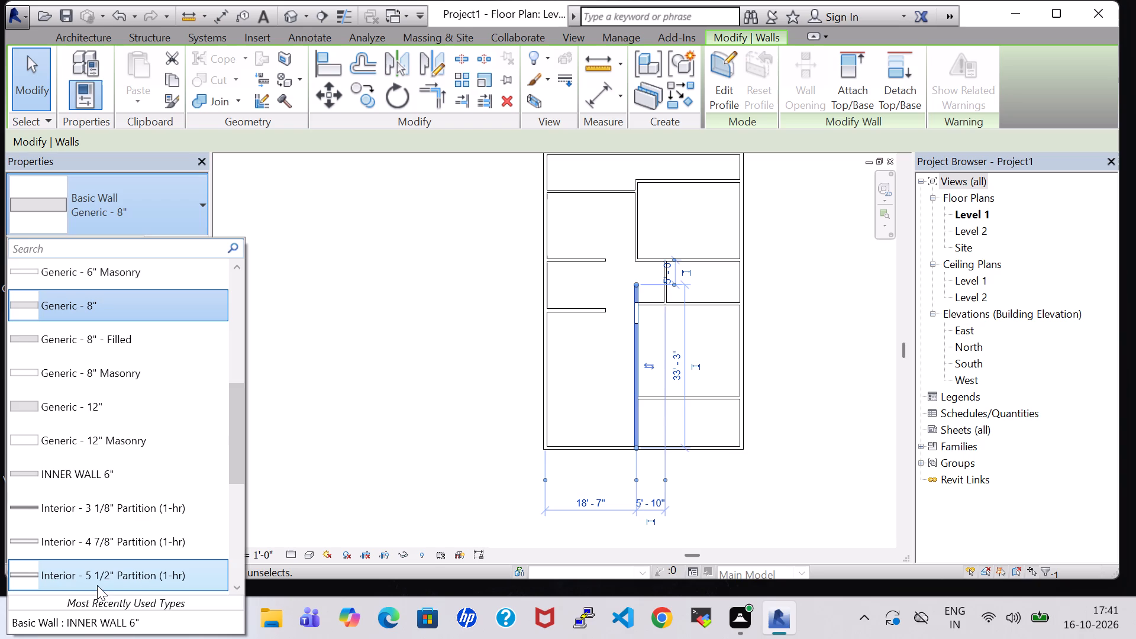
left_click(107, 627)
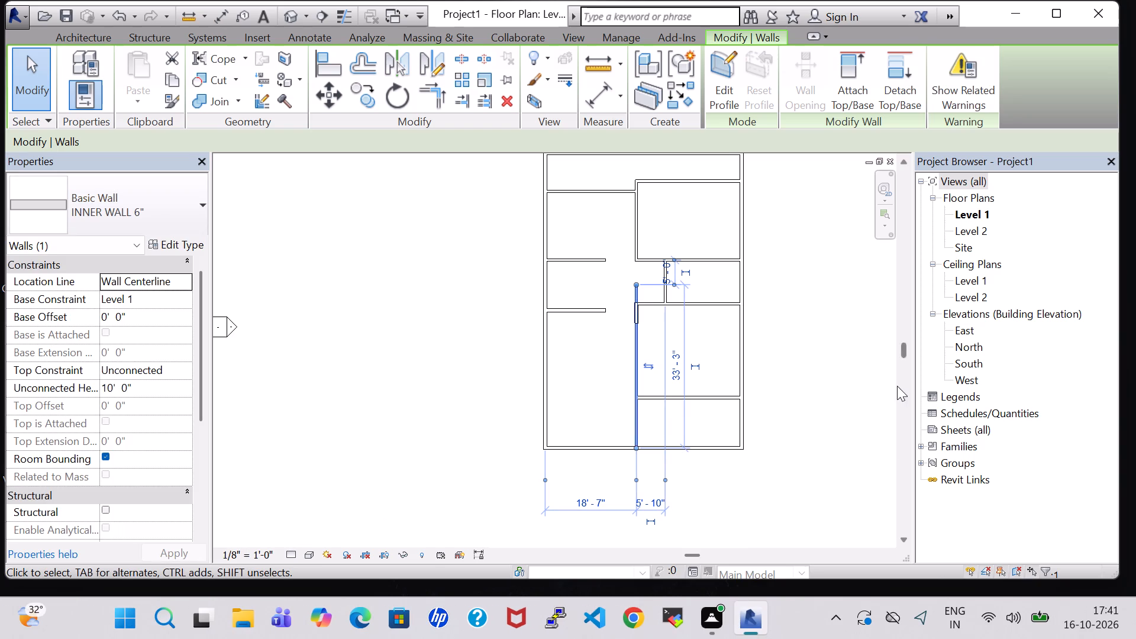
Delete the short leftover Generic - 8" wall segment overlapping the long central wall beside the larger southeast room.
left_click(897, 386)
scroll(715, 438, "down", 4)
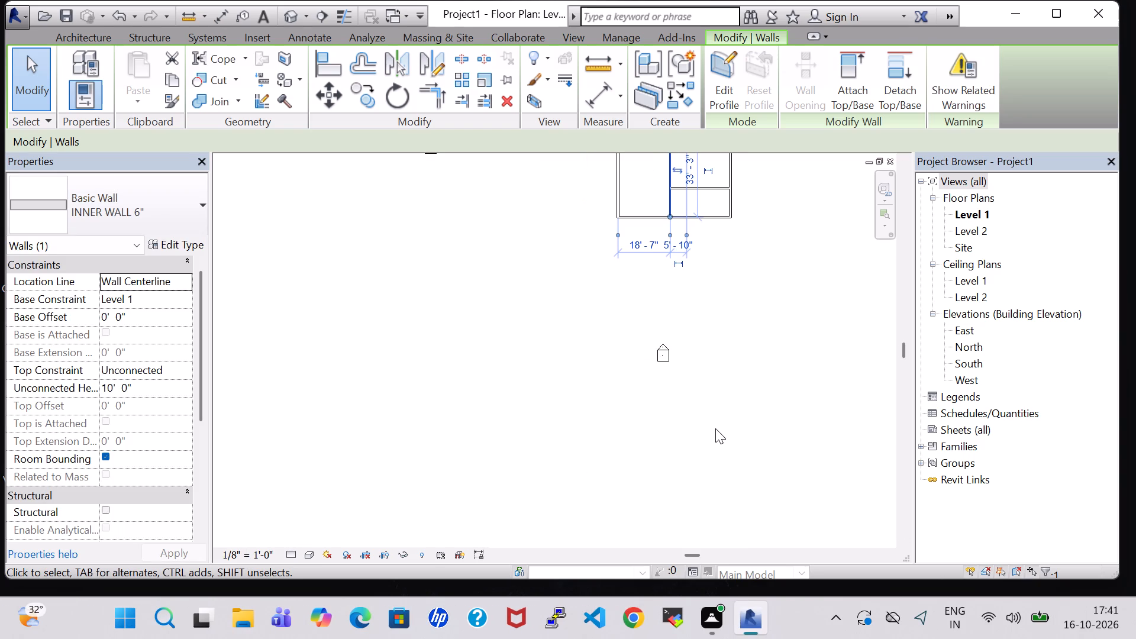
middle_click_drag(755, 337, 758, 534)
scroll(758, 534, "up", 11)
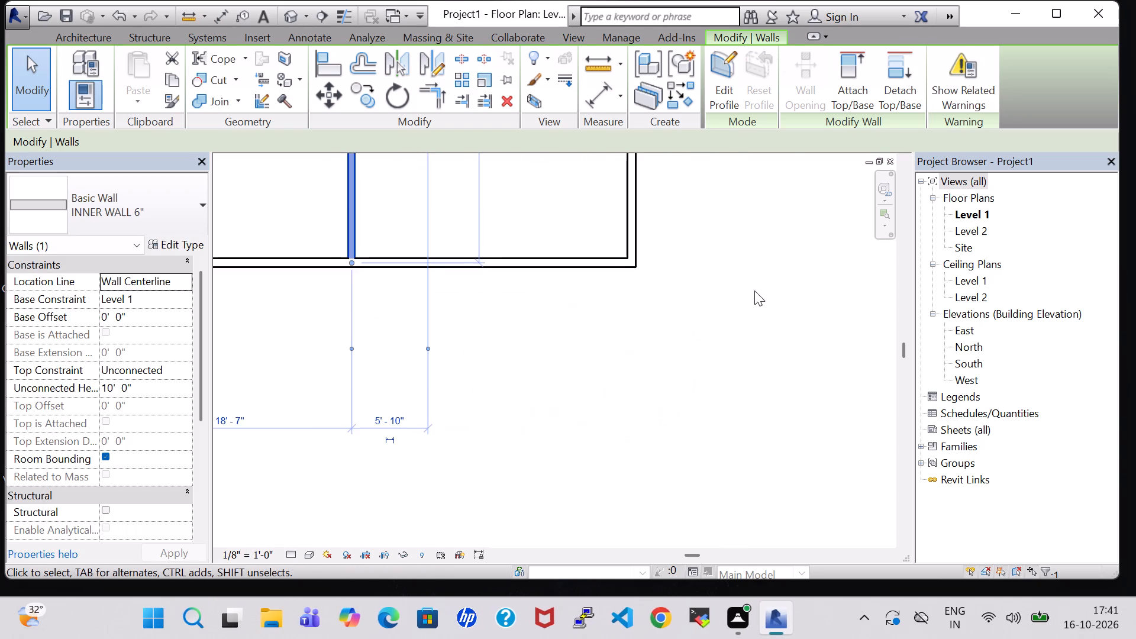
middle_click_drag(754, 291, 916, 582)
left_click(765, 344)
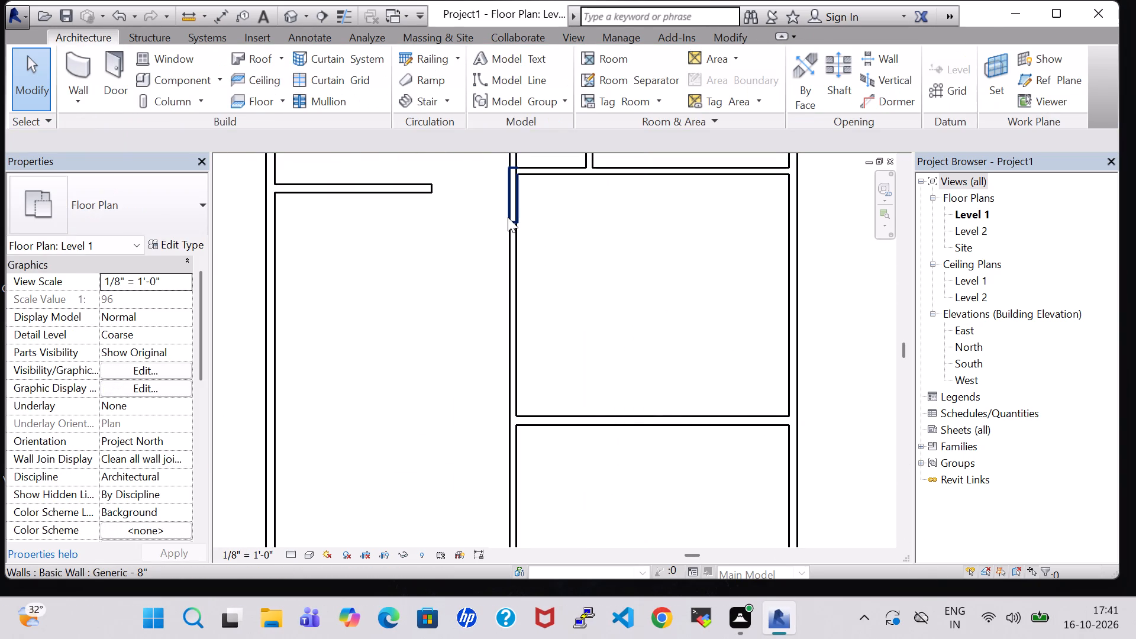
left_click(514, 217)
key("Delete")
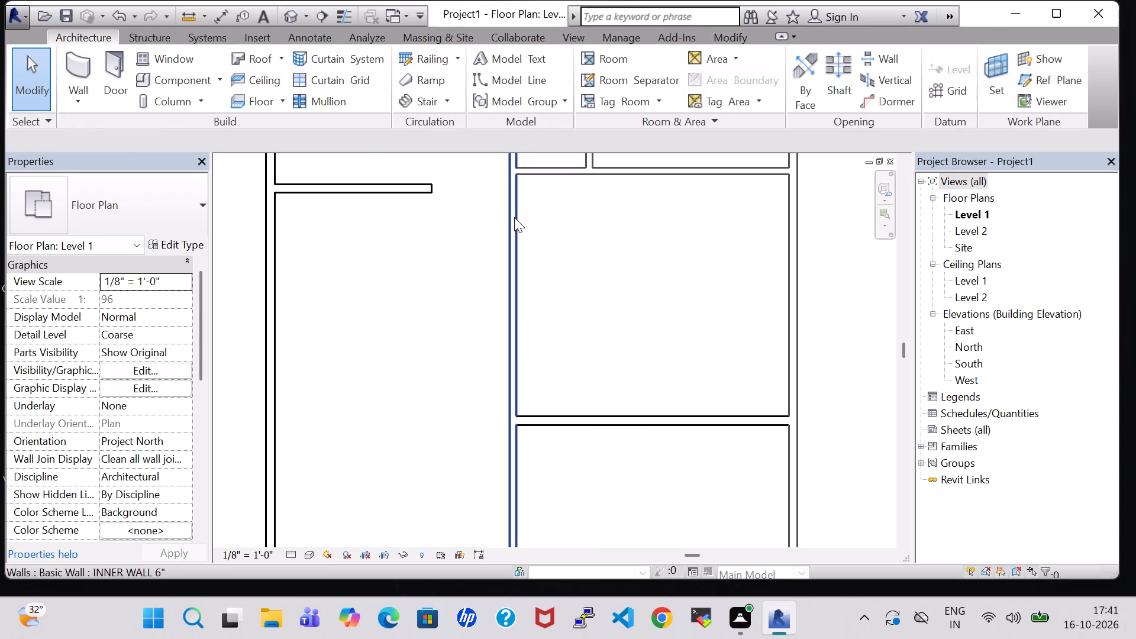
left_click(584, 228)
Change the horizontal wall between the two southeast rooms and the lower short west partition to INNER WALL 6".
left_click(551, 175)
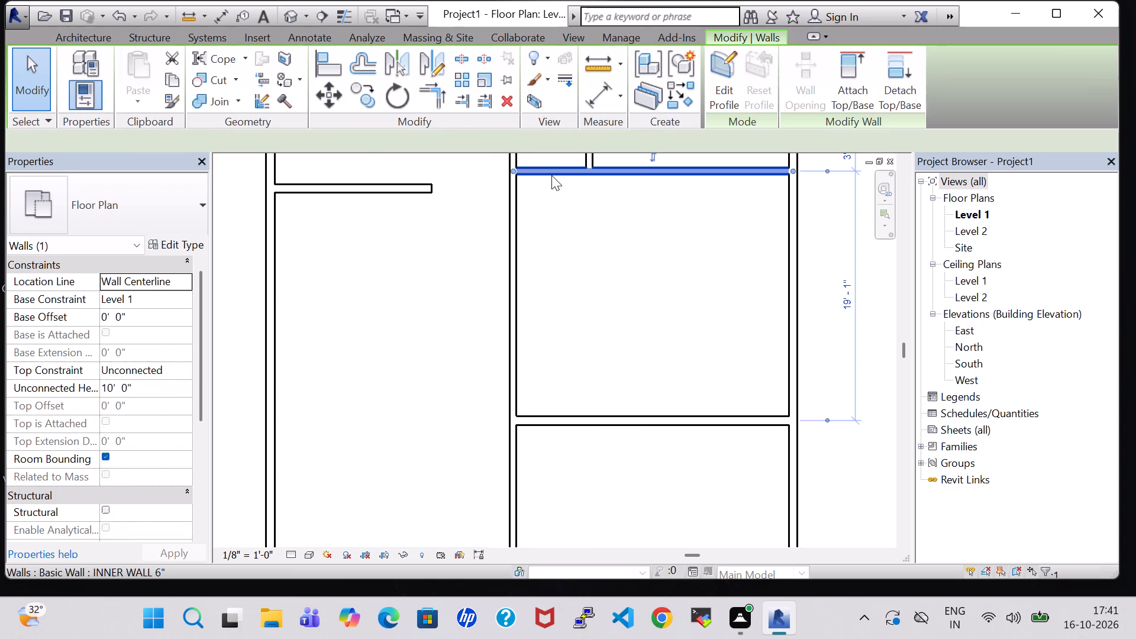
left_click(589, 242)
left_click(590, 423)
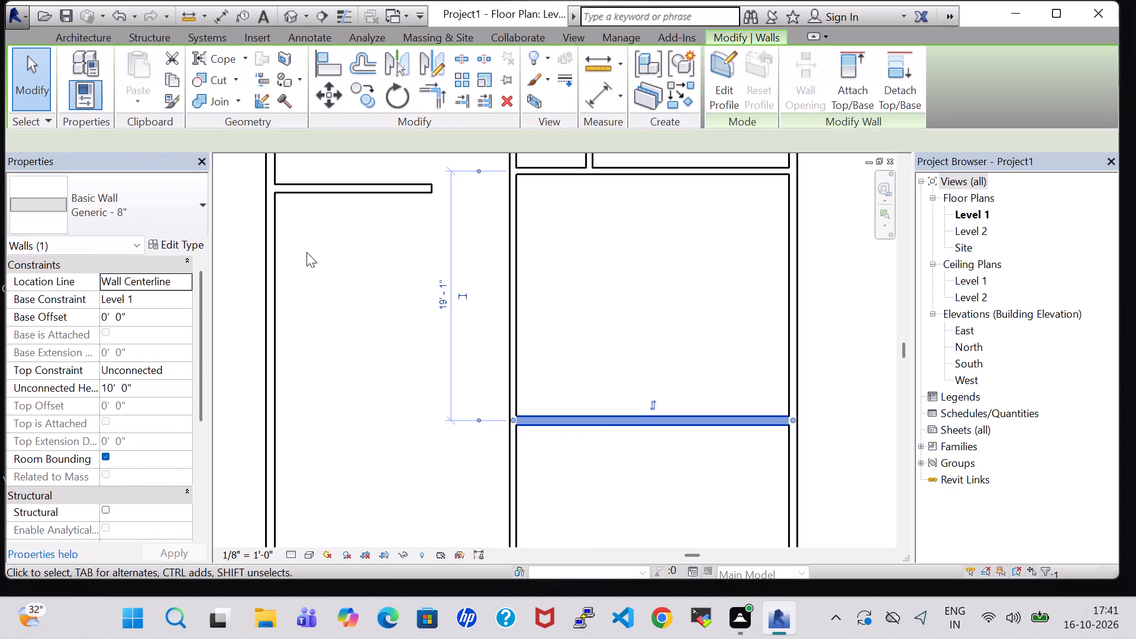
left_click(135, 188)
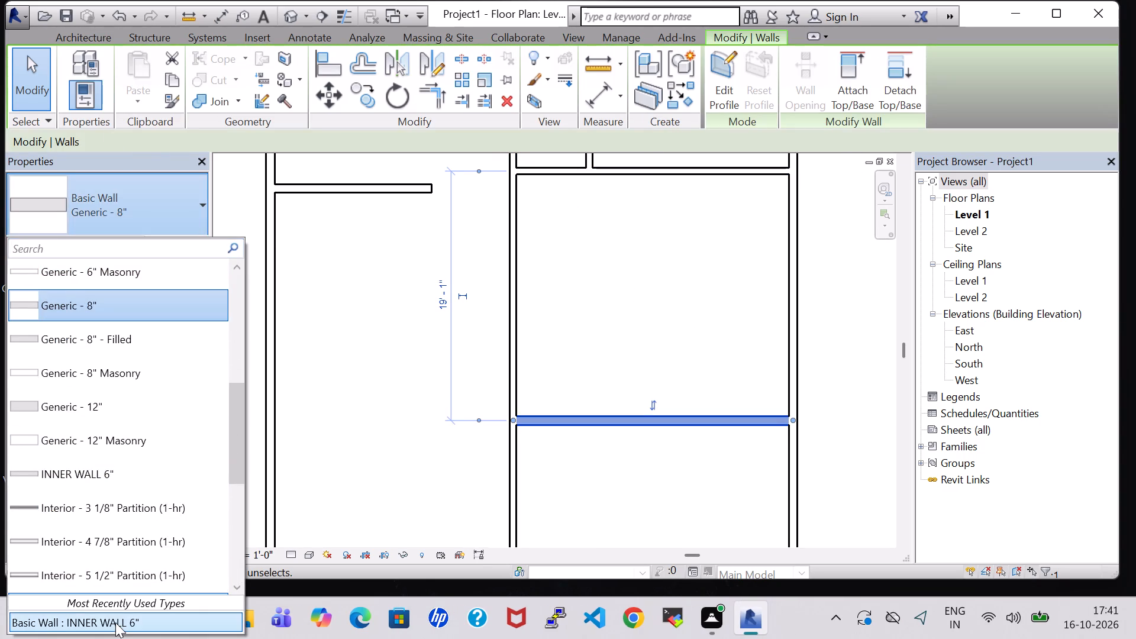
left_click(115, 622)
scroll(634, 285, "down", 2)
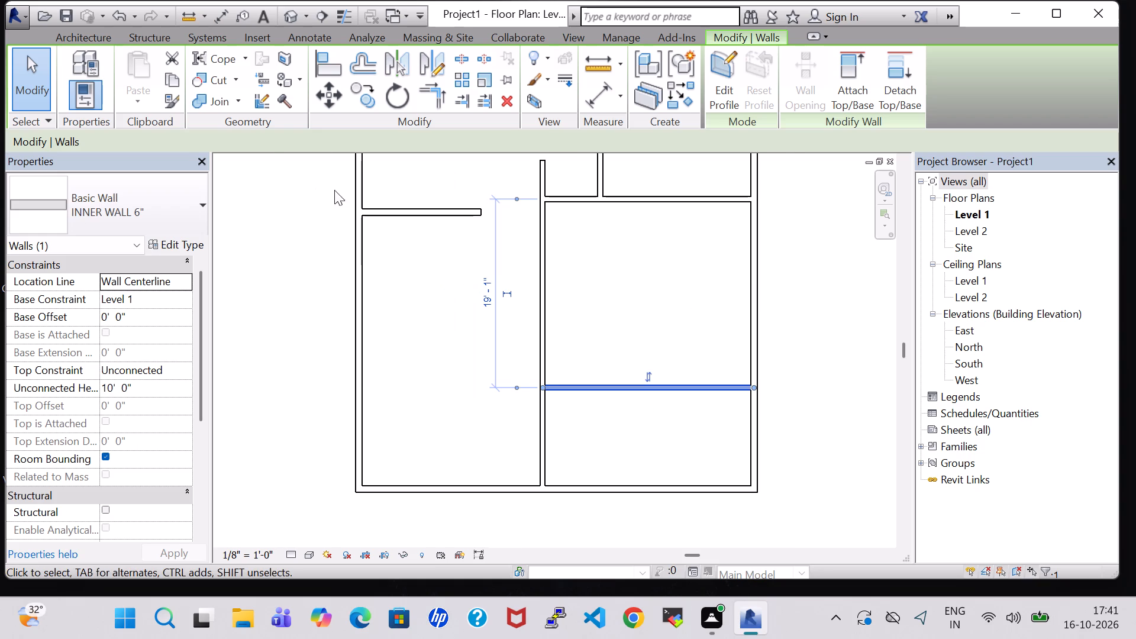
left_click(430, 219)
left_click(158, 209)
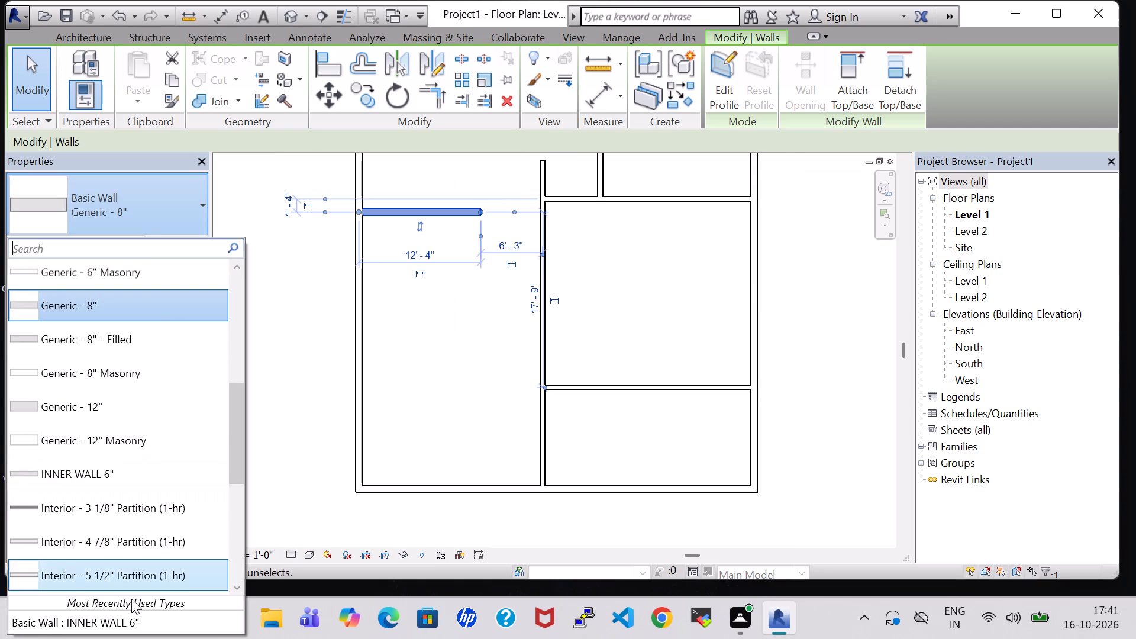
left_click(135, 618)
left_click(441, 350)
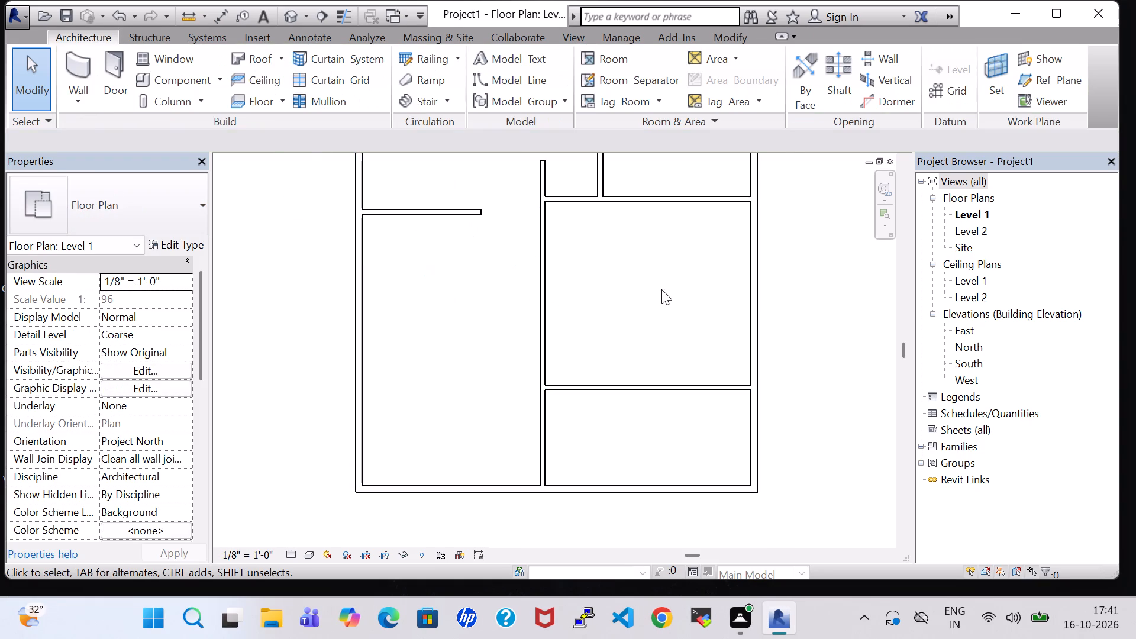
Nudge the free north end of the long central wall south, to about 6'-2" from the northeast room's south wall.
middle_click_drag(661, 289, 606, 427)
scroll(612, 427, "down", 3)
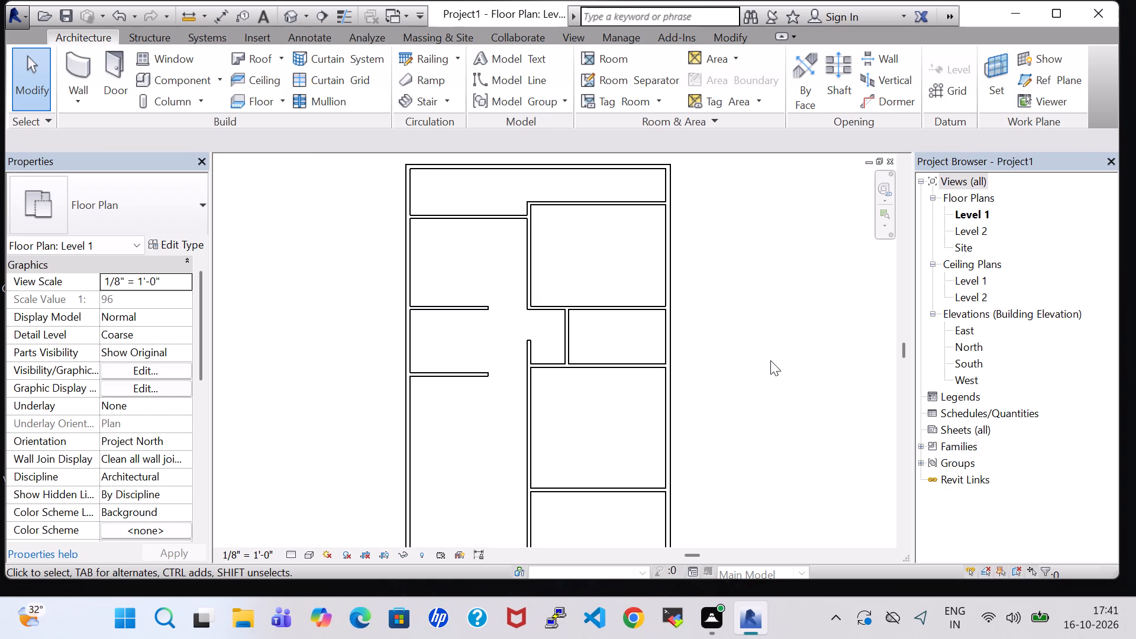
left_click(532, 349)
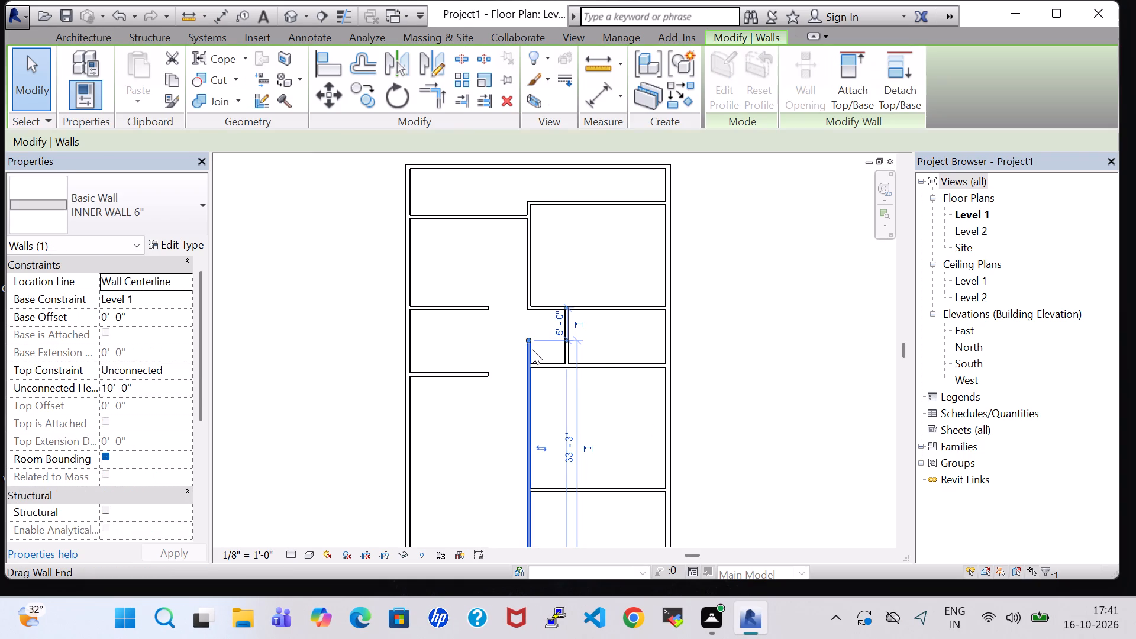
key("Down")
key("Down")
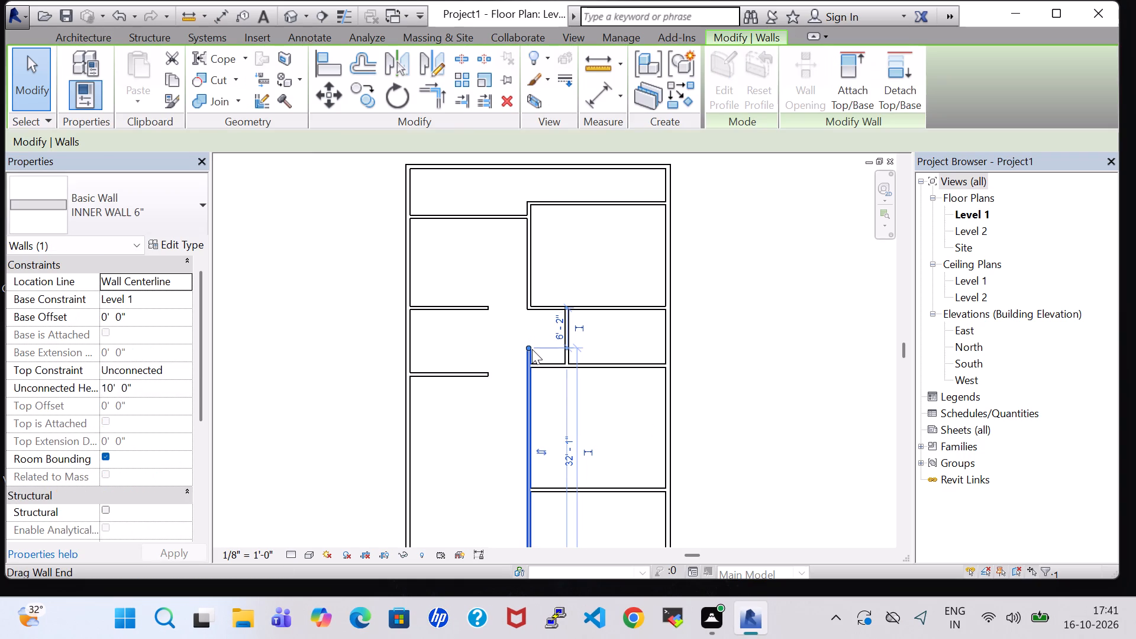
scroll(703, 357, "down", 3)
left_click(724, 347)
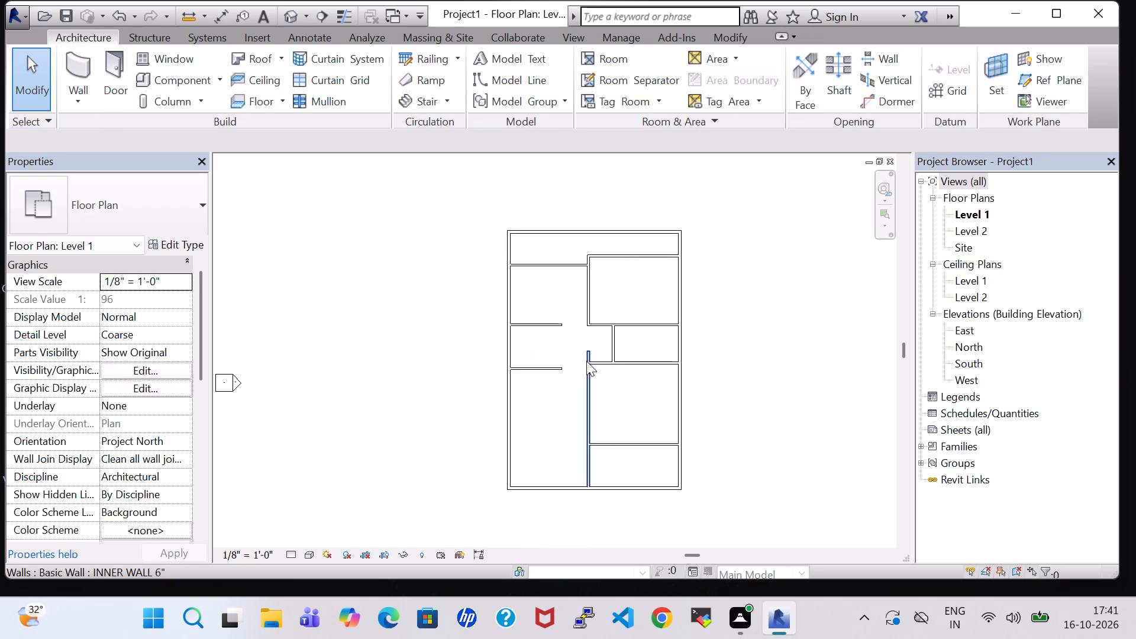
Place a Single-Flush 36" x 84" door in the northwest room's north wall, swinging north, about 2'-5" from its east corner.
scroll(586, 361, "down", 1)
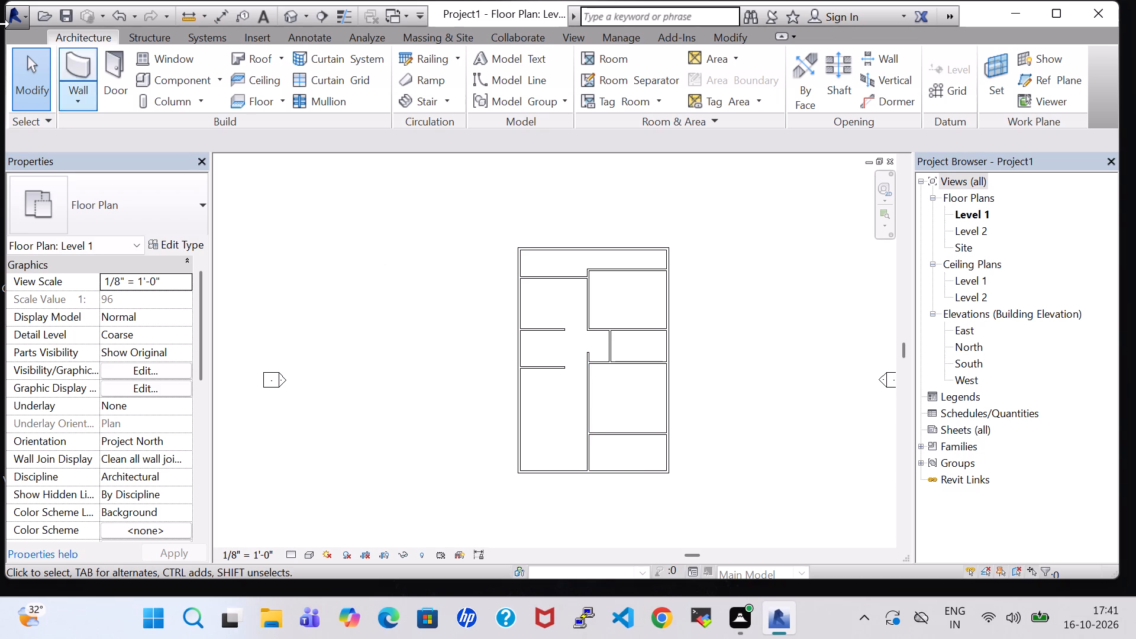
left_click(118, 61)
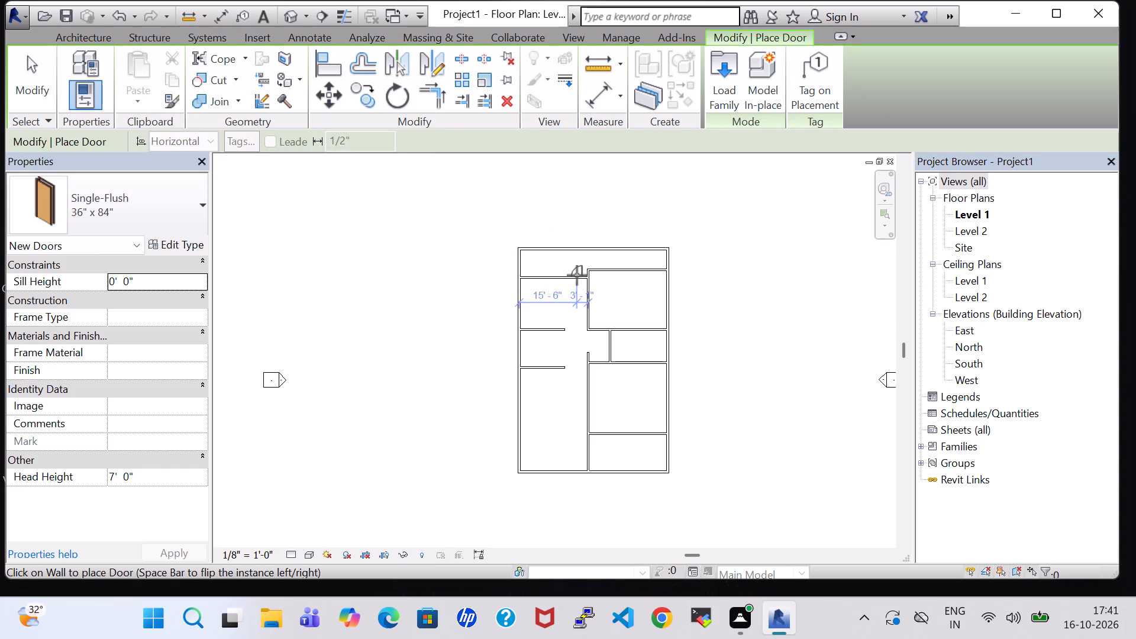
scroll(576, 275, "up", 7)
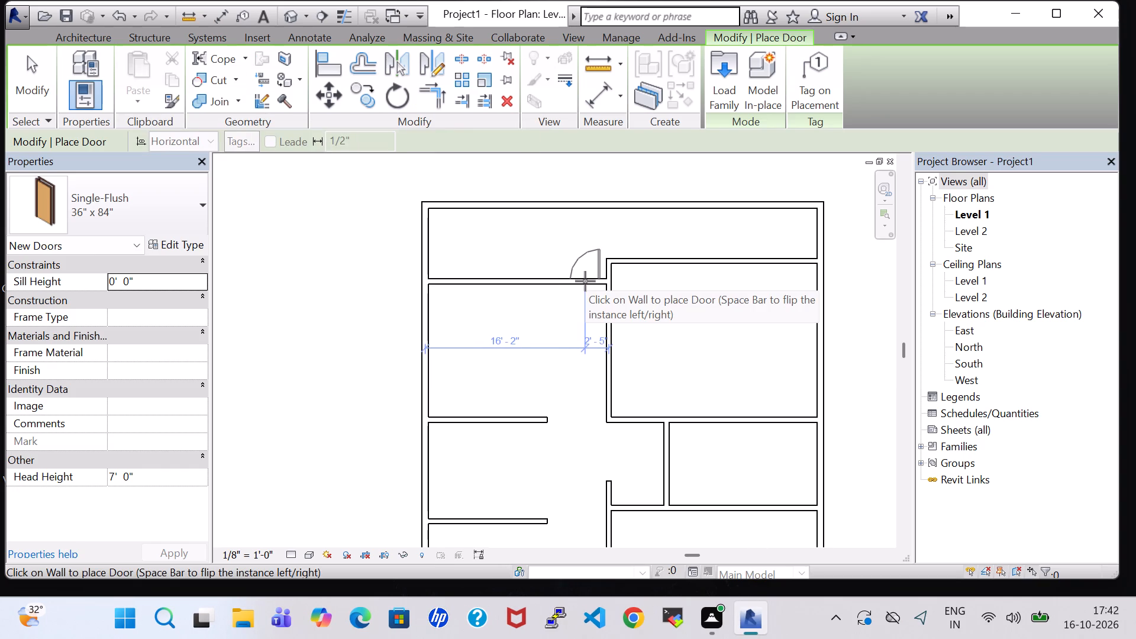
left_click(585, 281)
Place a west-hinged Single-Flush 36" x 84" door in the northeast room's south wall, opening into the room, about 2'-2" from its west corner.
scroll(561, 304, "down", 1)
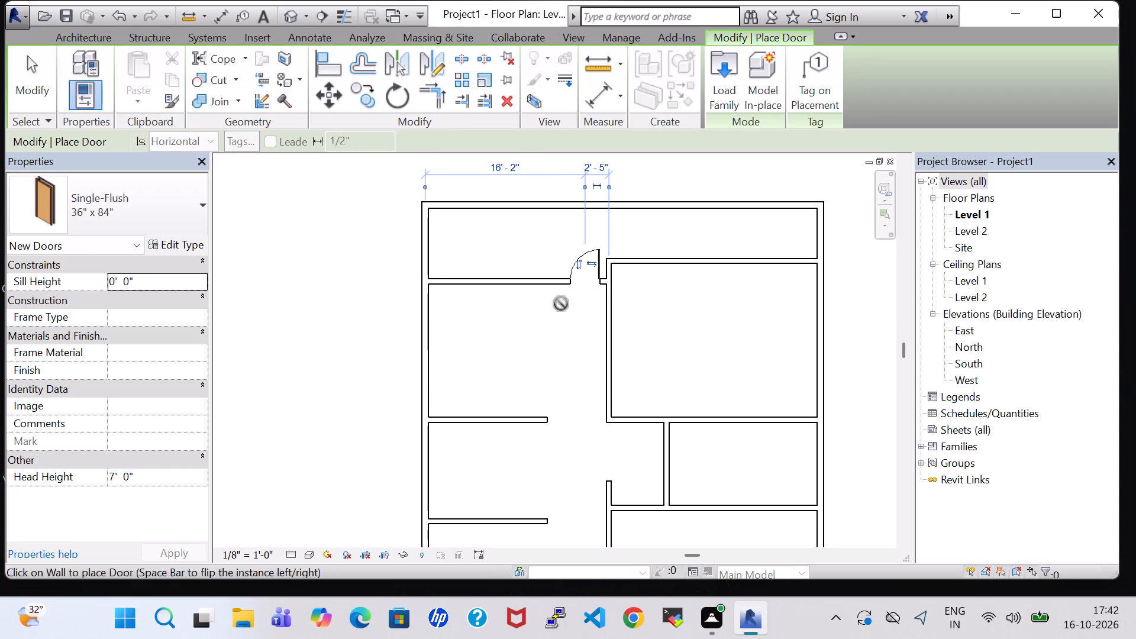
scroll(561, 304, "down", 3)
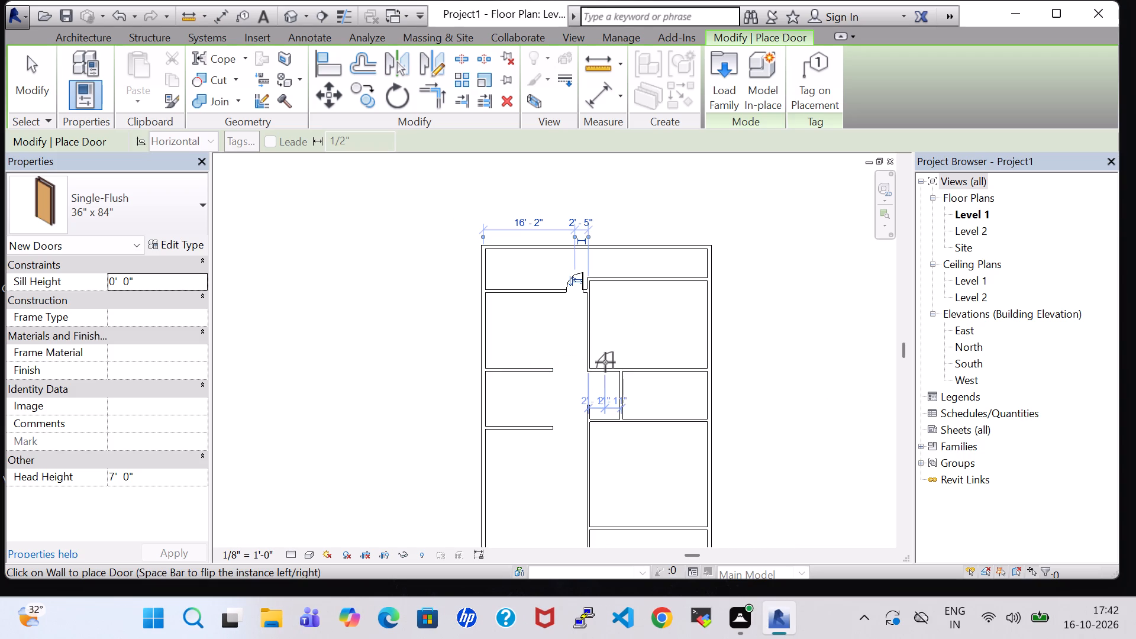
key("space")
scroll(605, 362, "up", 4)
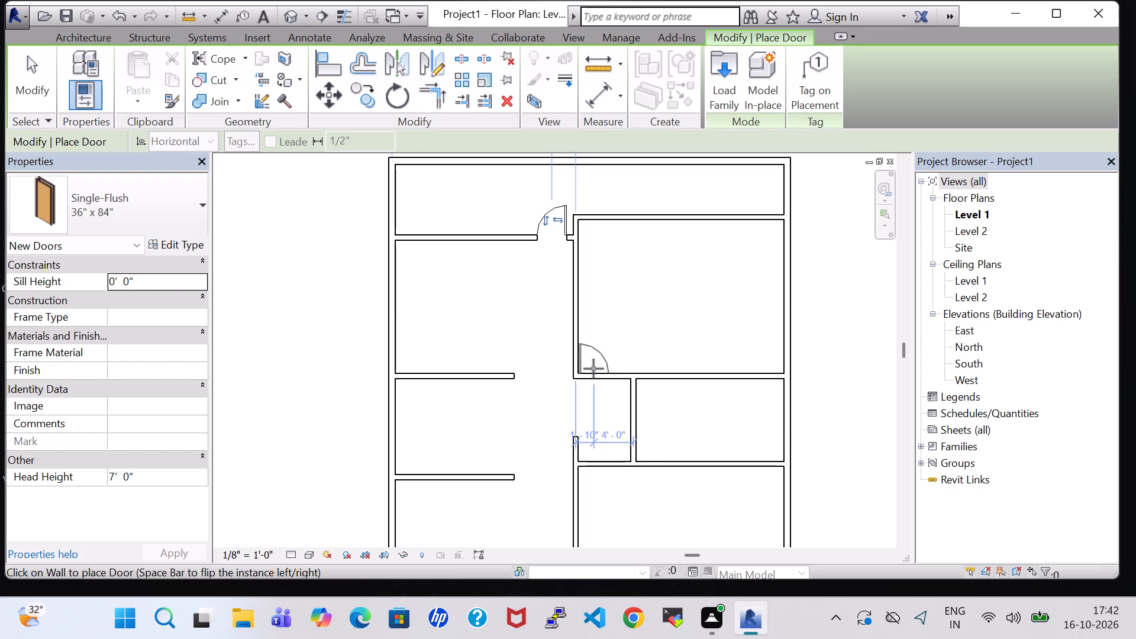
left_click(597, 369)
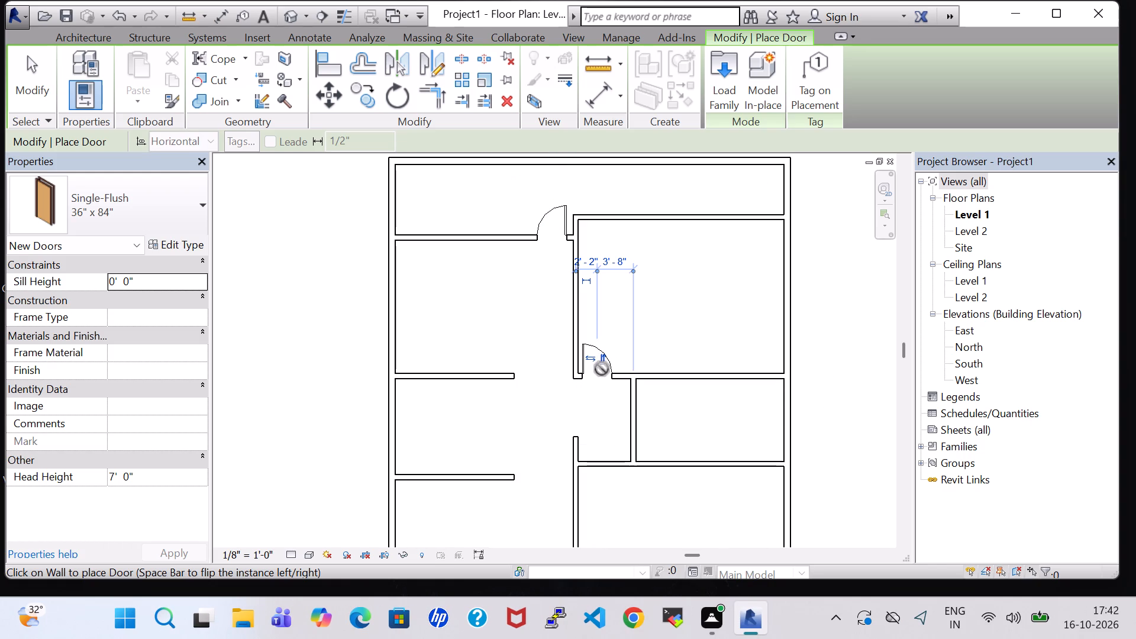
Place a north-hinged Single-Flush 30" x 80" door in the short vertical partition below the northeast room, opening east, about 1'-10" from its north end.
left_click(126, 205)
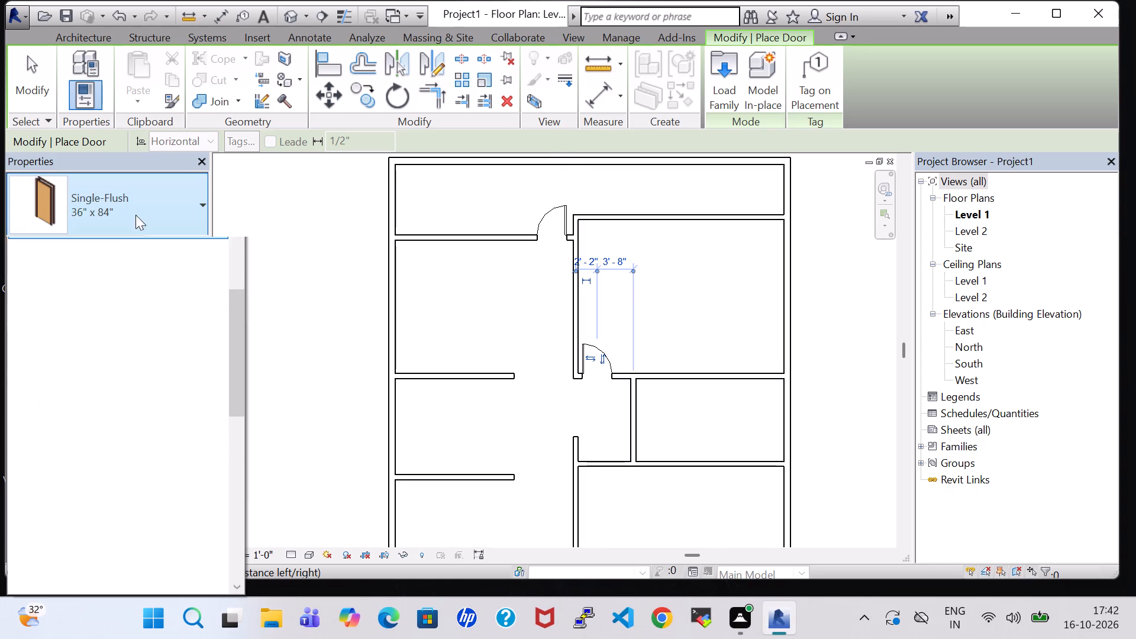
scroll(138, 323, "up", 3)
left_click(117, 270)
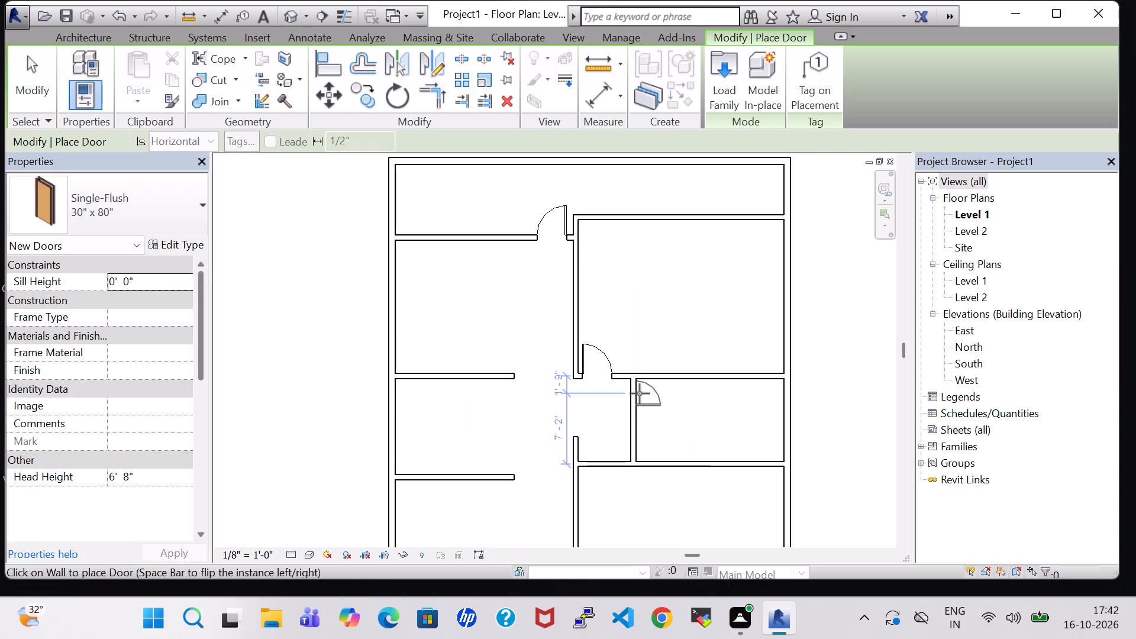
key("space")
scroll(640, 396, "up", 5)
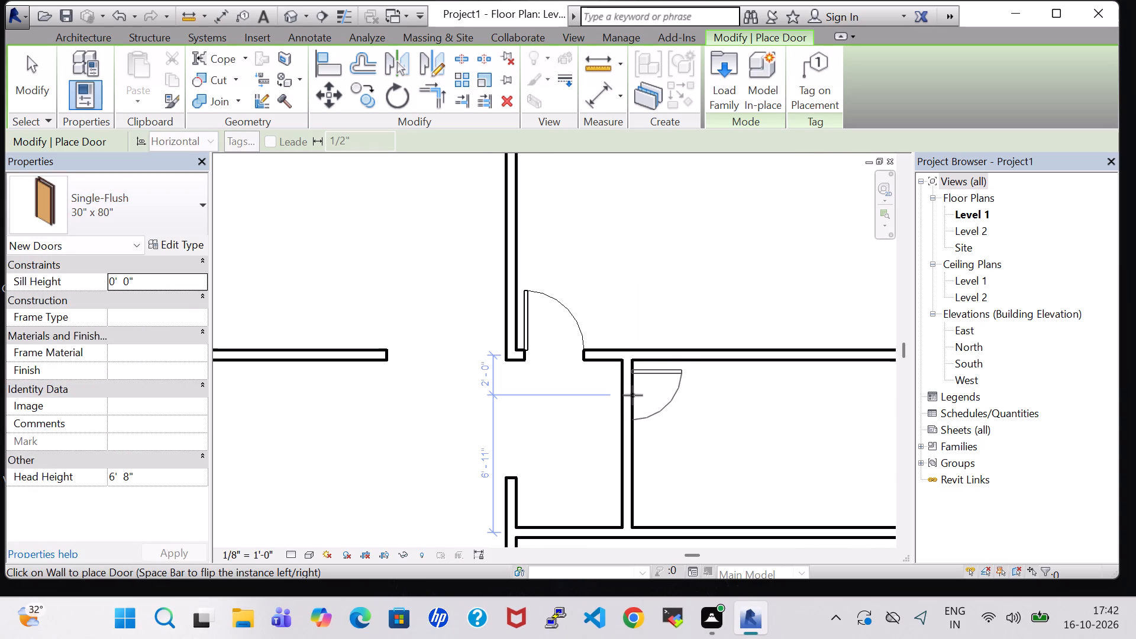
left_click(632, 392)
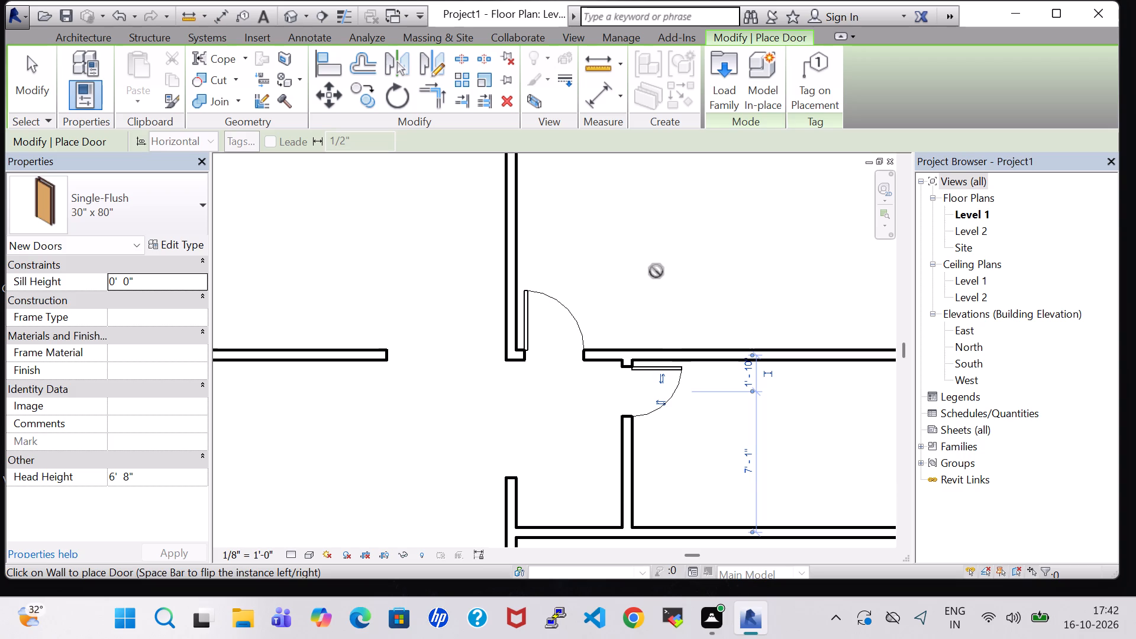
key("Escape")
key("Escape")
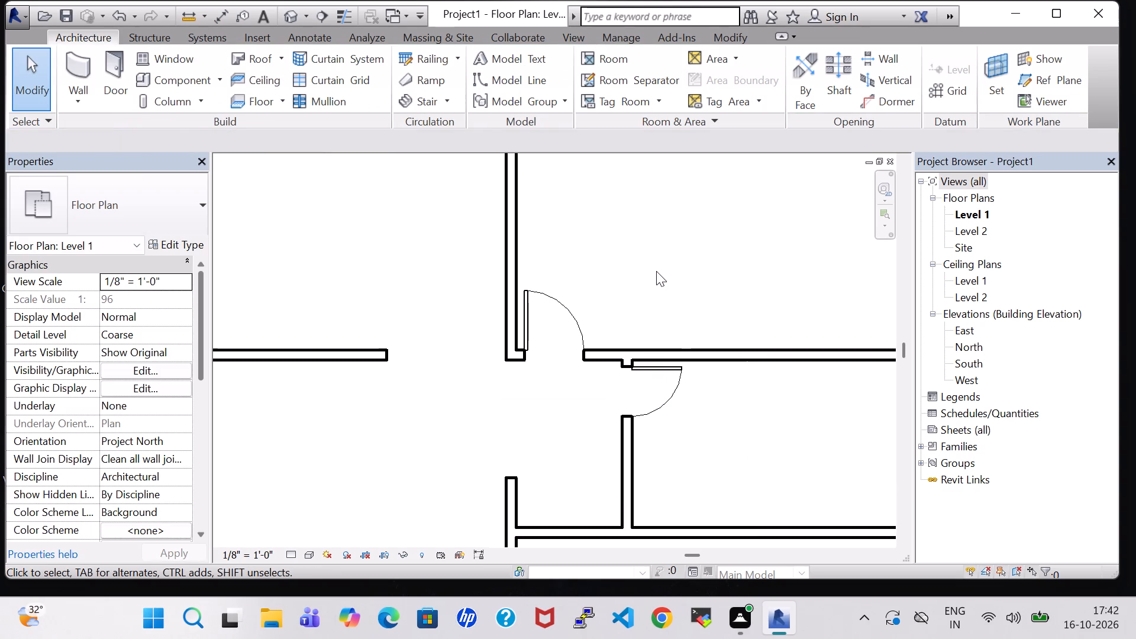
Nudge the short vertical partition holding the 30" x 80" door east, to 6'-10" from the long central wall.
scroll(656, 271, "down", 5)
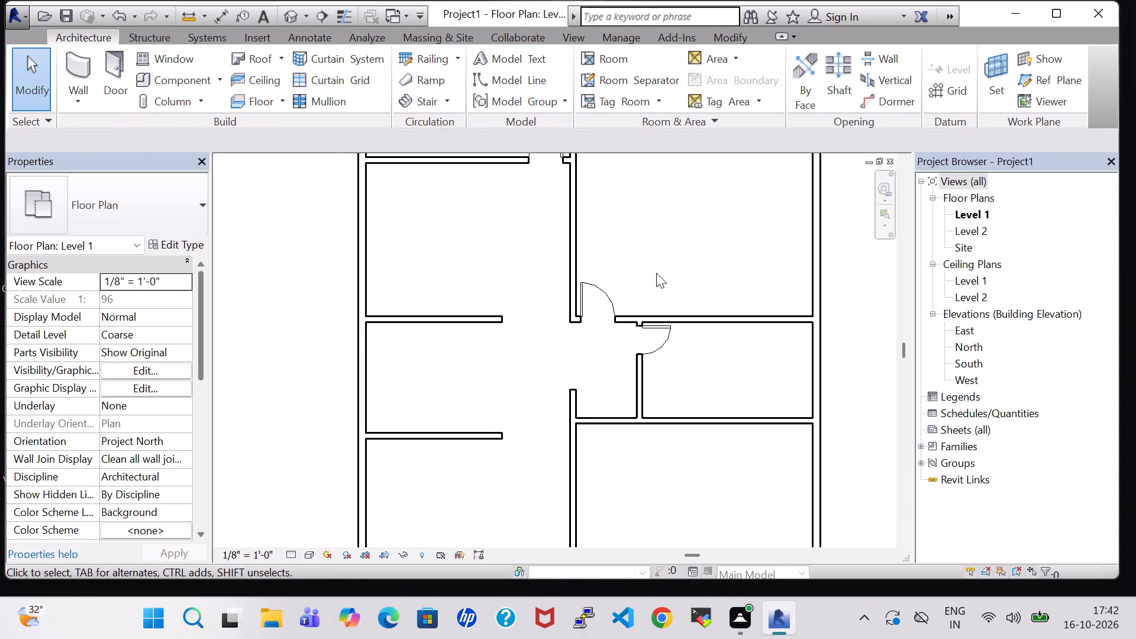
scroll(660, 319, "down", 2)
left_click(675, 425)
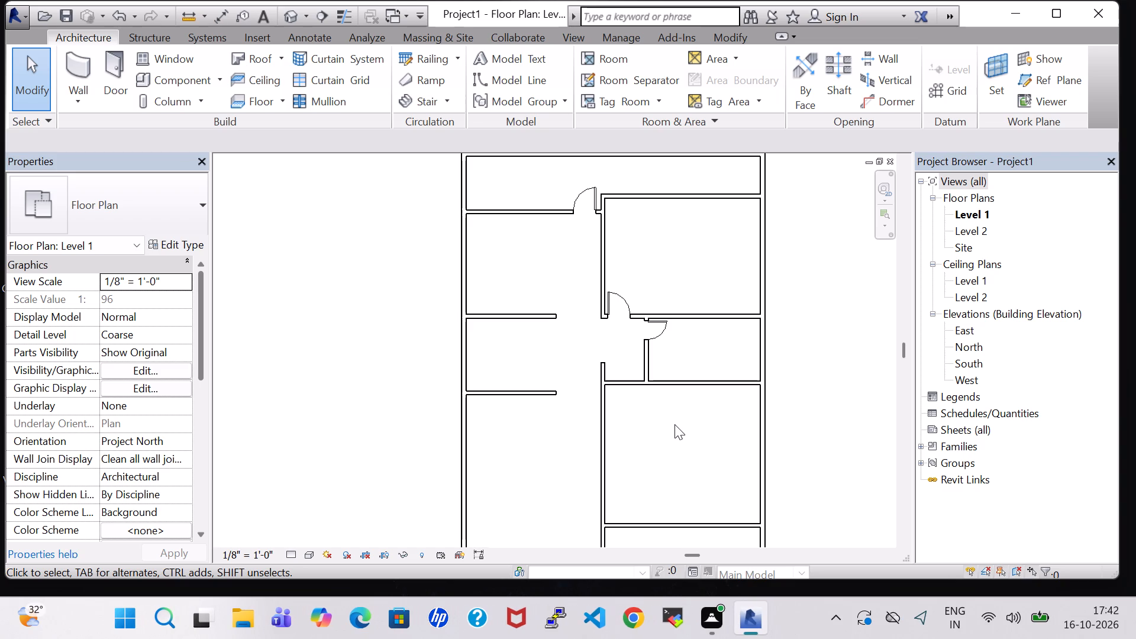
left_click(650, 369)
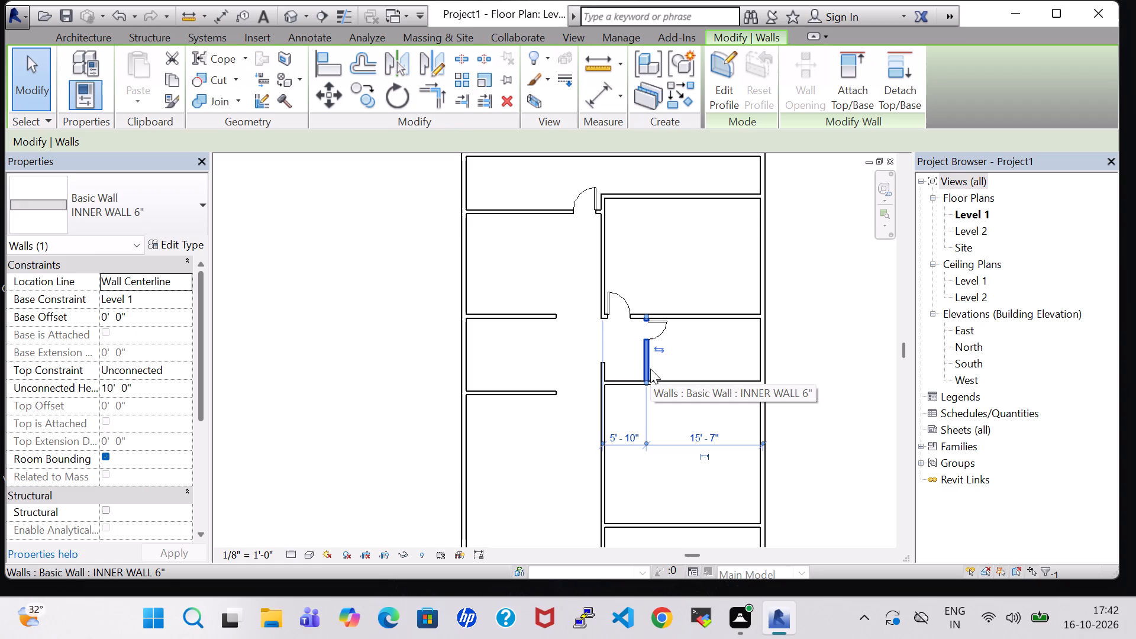
key("Right")
key("Right")
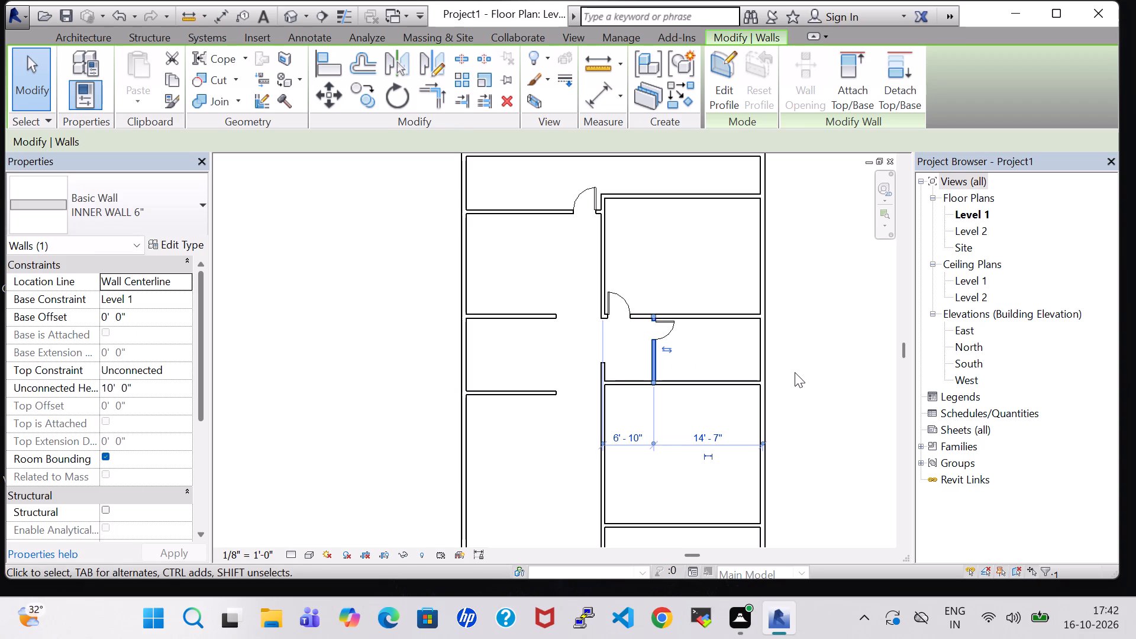
left_click(715, 360)
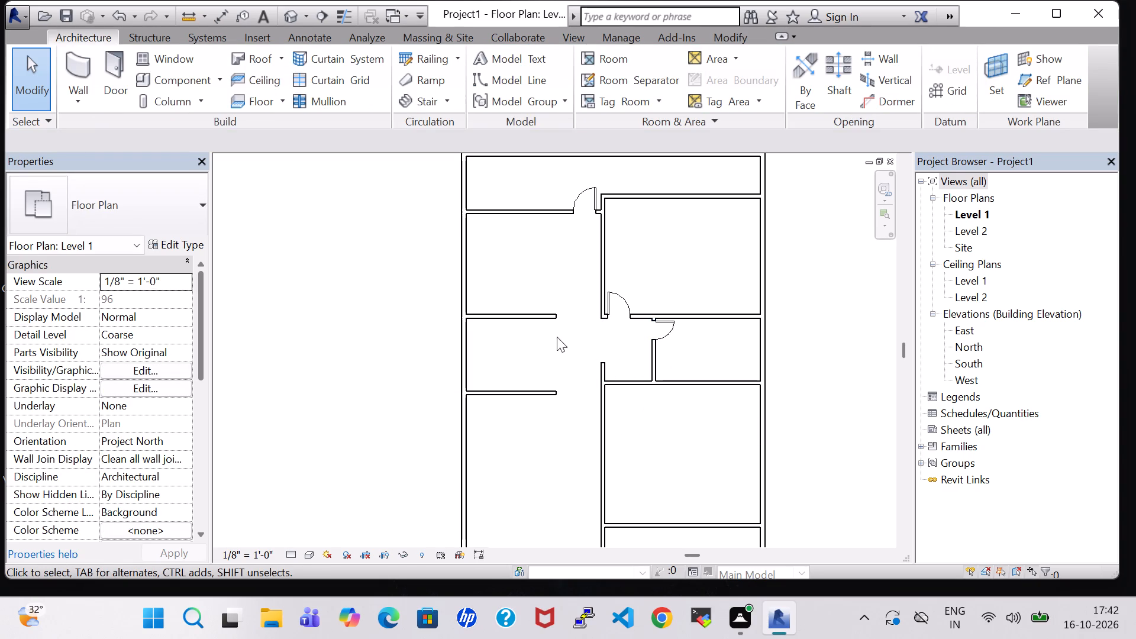
Nudge the southern of the two short horizontal partitions on the west side slightly north.
left_click(519, 398)
key("Up")
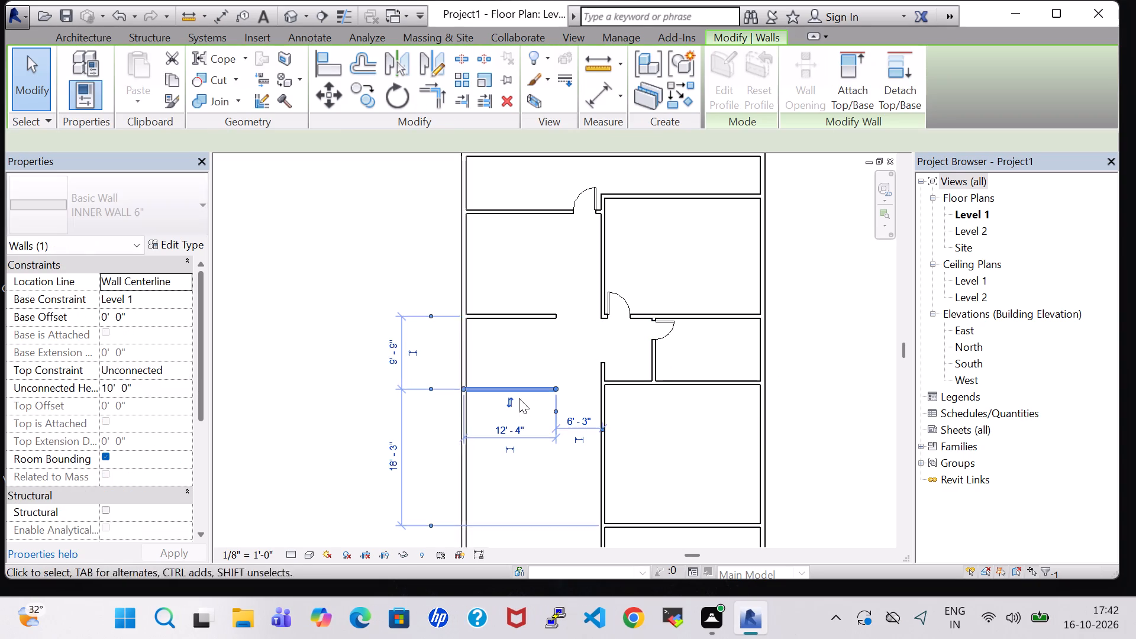
key("Up")
left_click(803, 346)
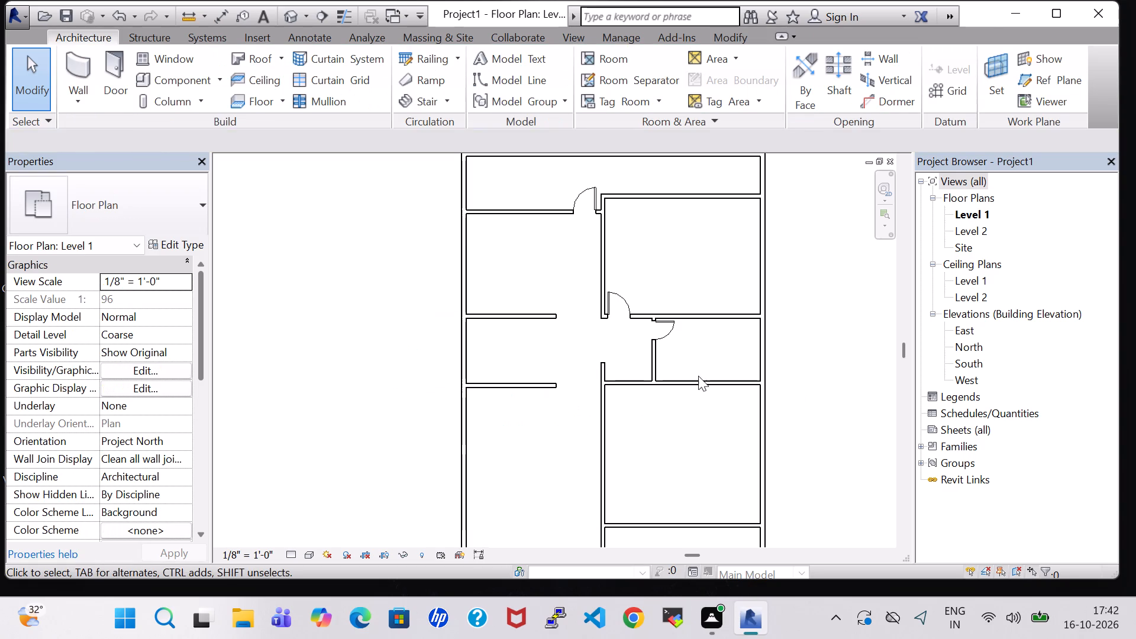
Place a west-hinged Single-Flush 30" x 80" door in the southernmost east-side horizontal partition, opening north, about 2'-1" from the long central wall.
middle_click_drag(662, 453, 641, 375)
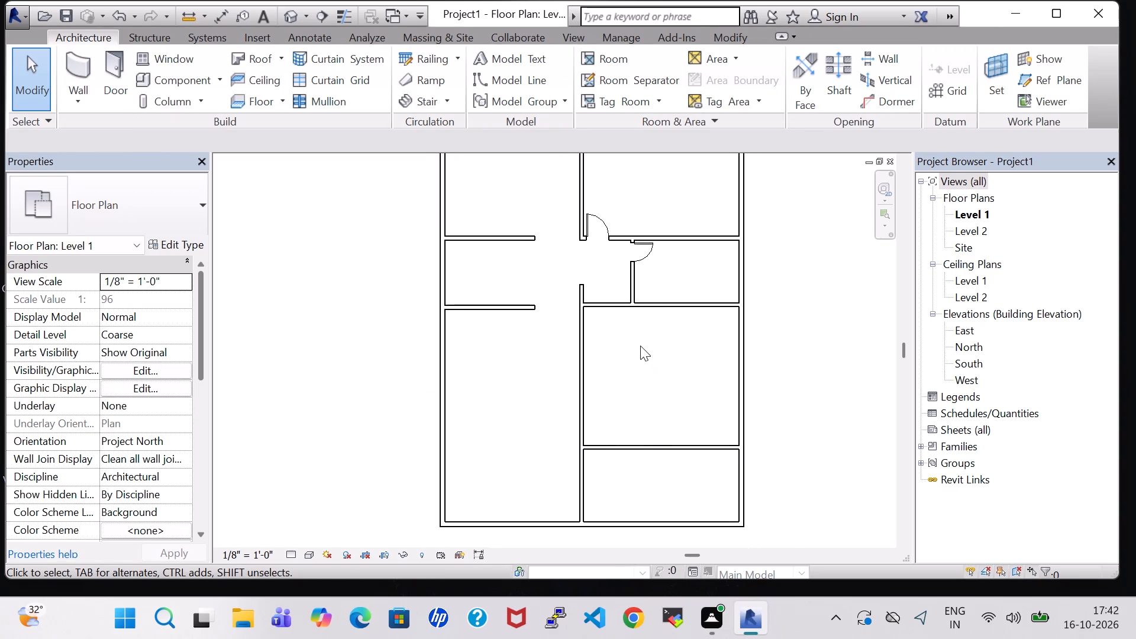
left_click(117, 68)
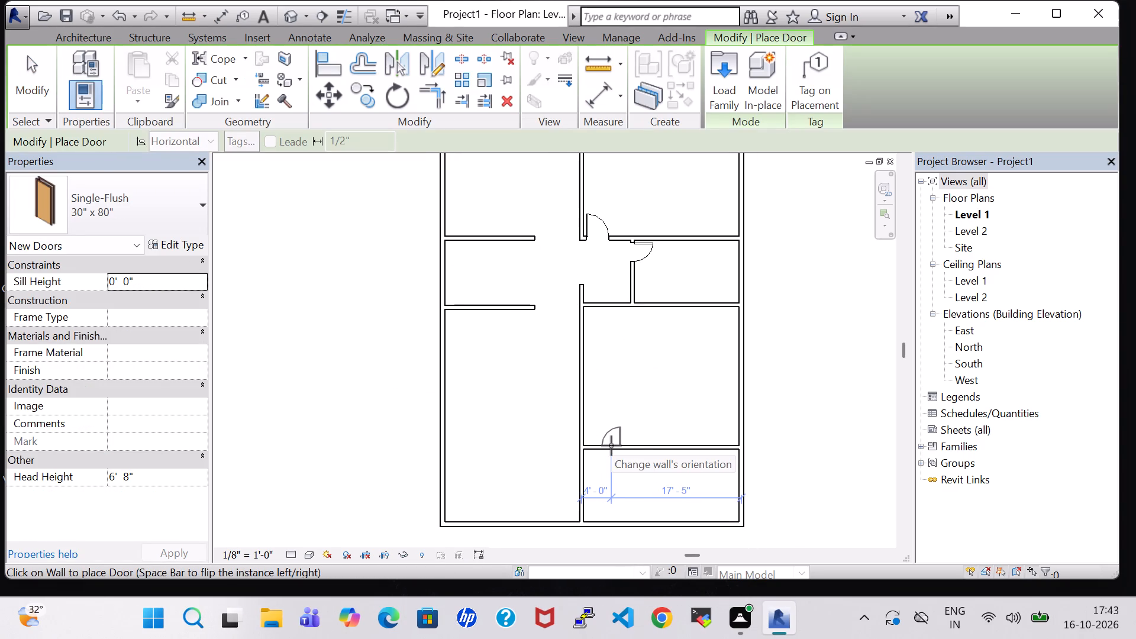
key("space")
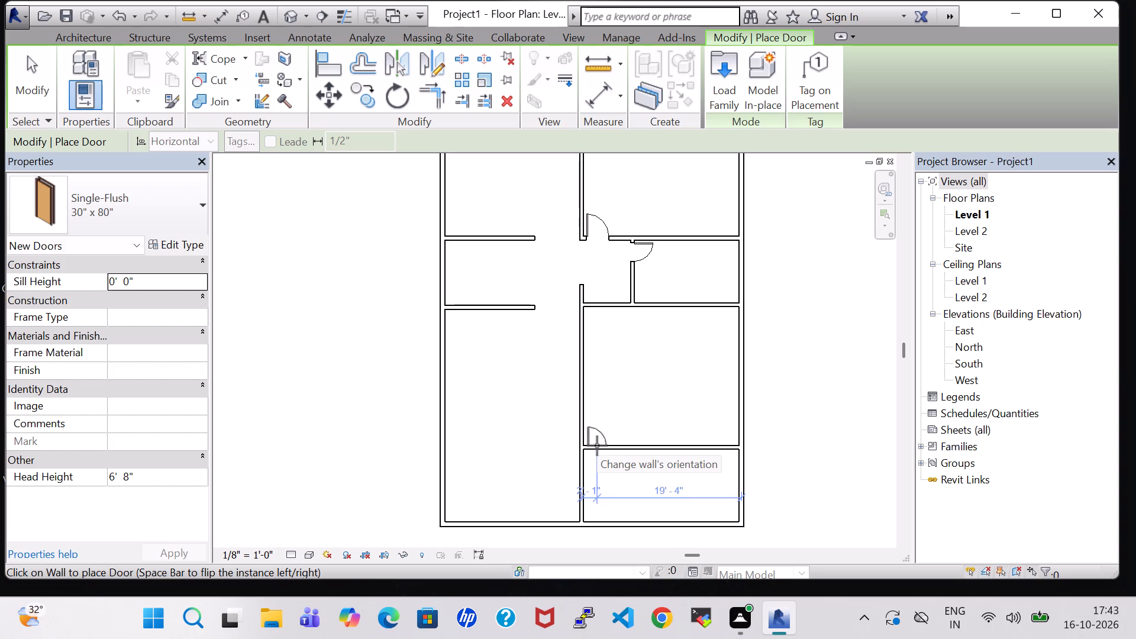
left_click(597, 446)
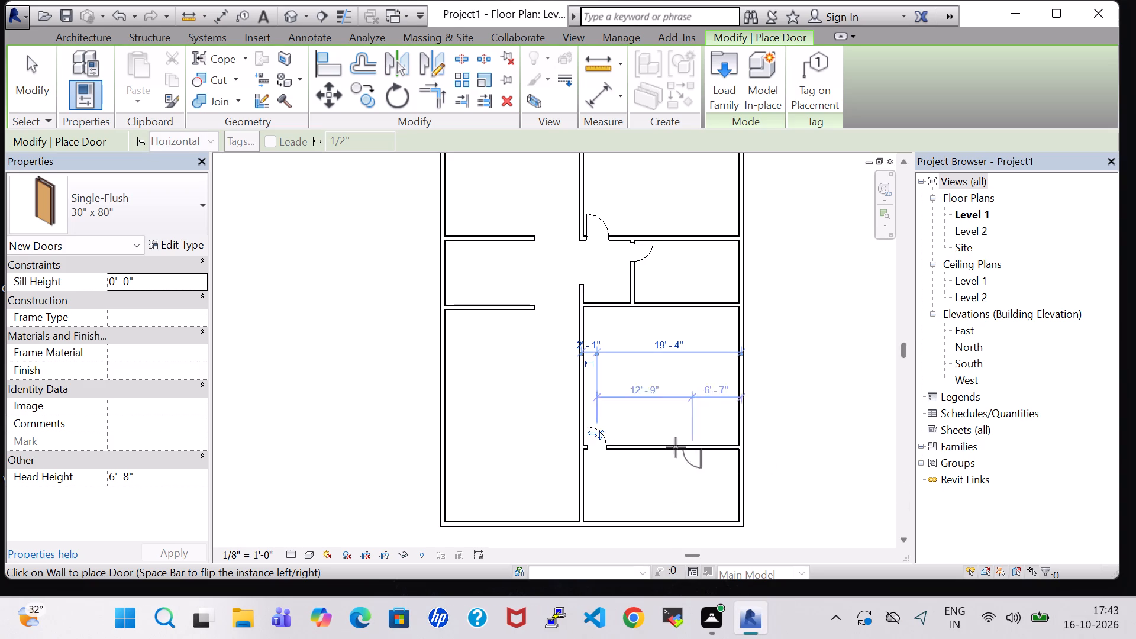
key("Escape")
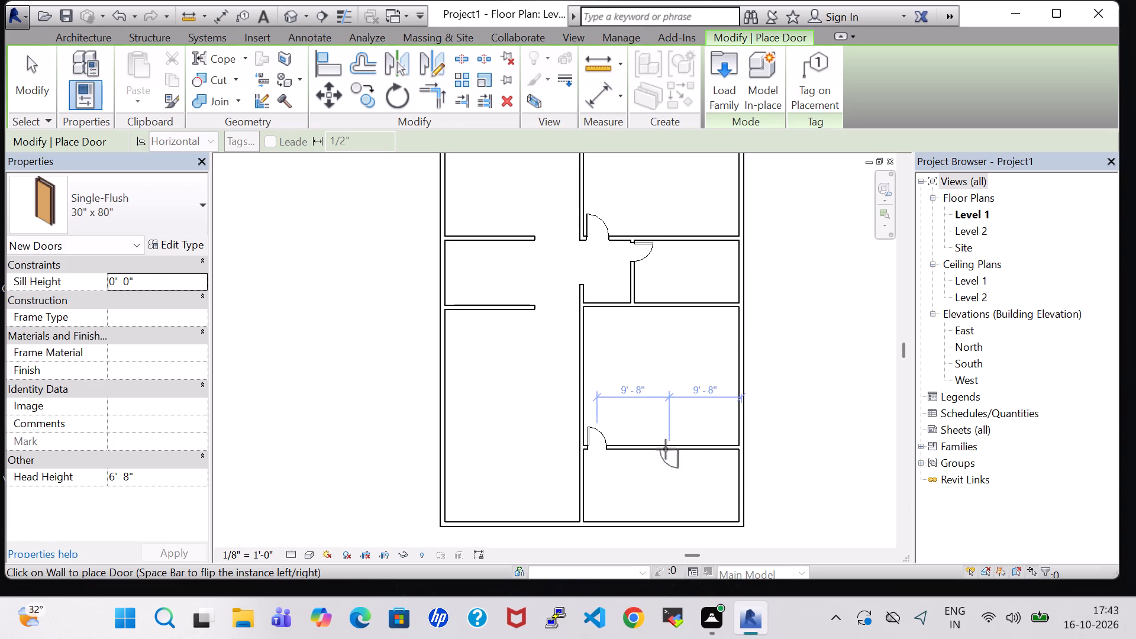
key("Escape")
Nudge the horizontal partition holding that 30" x 80" door north, to 15'-1" from the partition above it.
left_click(666, 449)
key("Up")
key("Up")
key("Up")
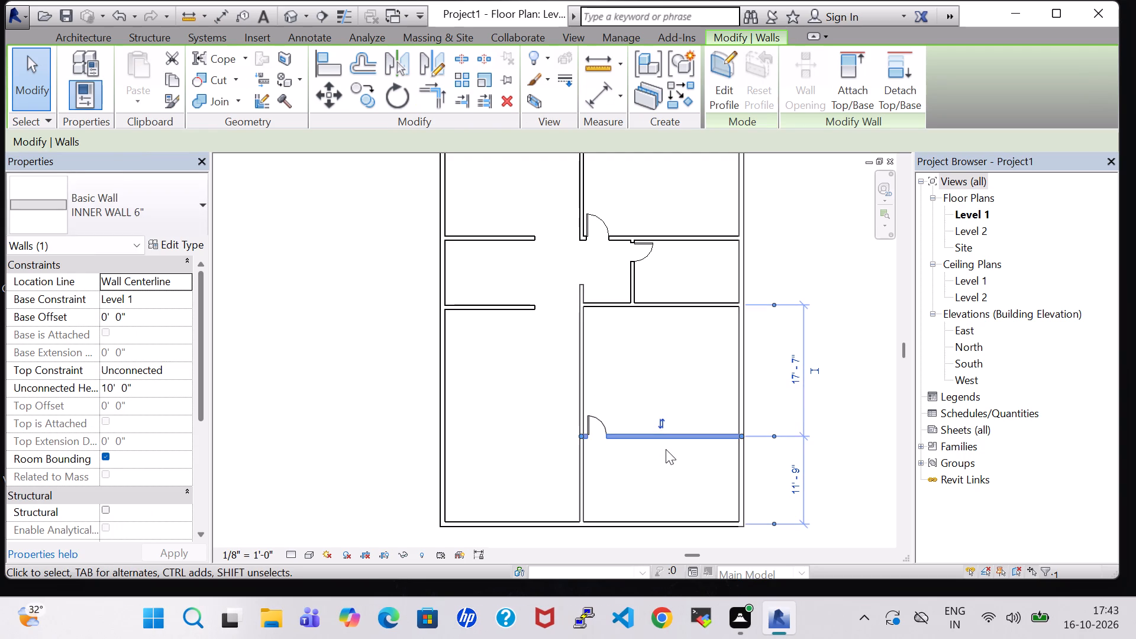
key("Up")
key("Up")
key("Up")
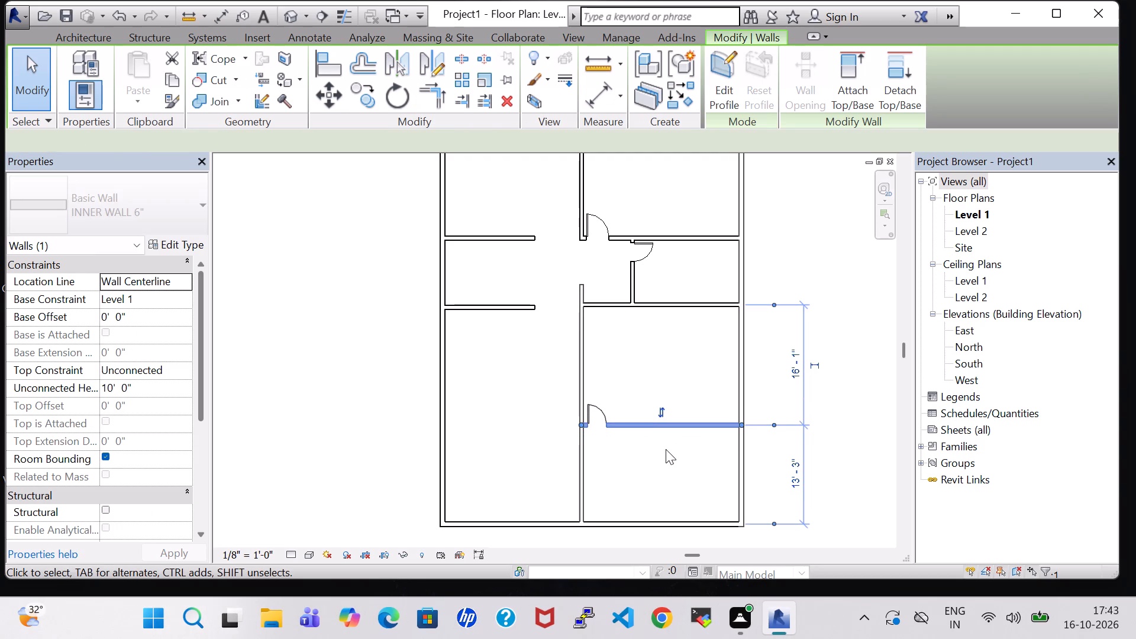
key("Up")
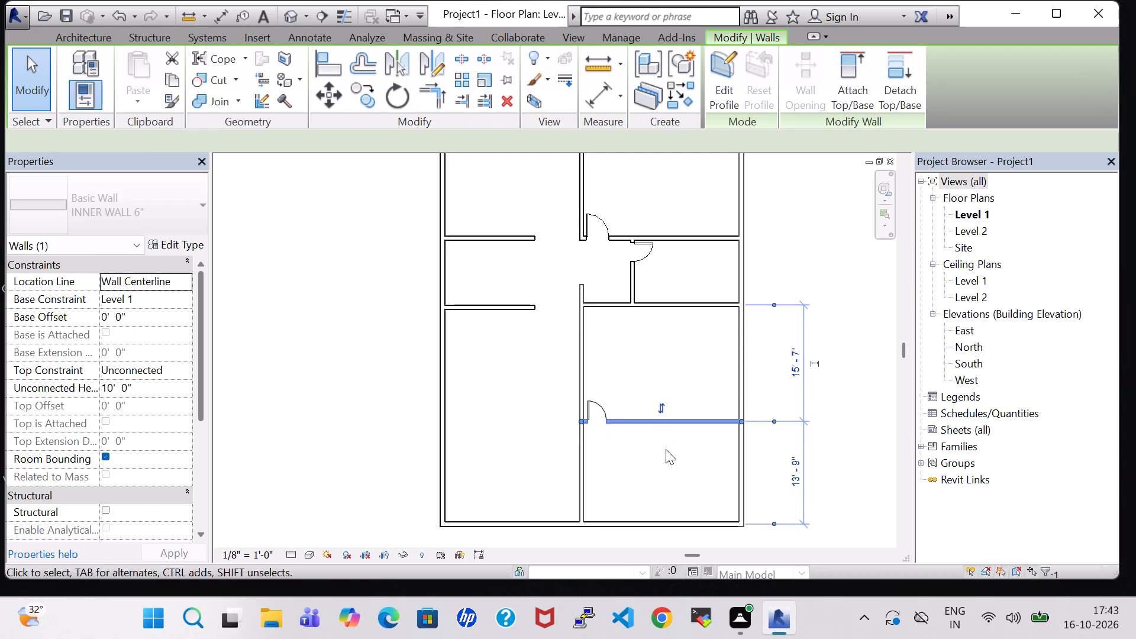
key("Up")
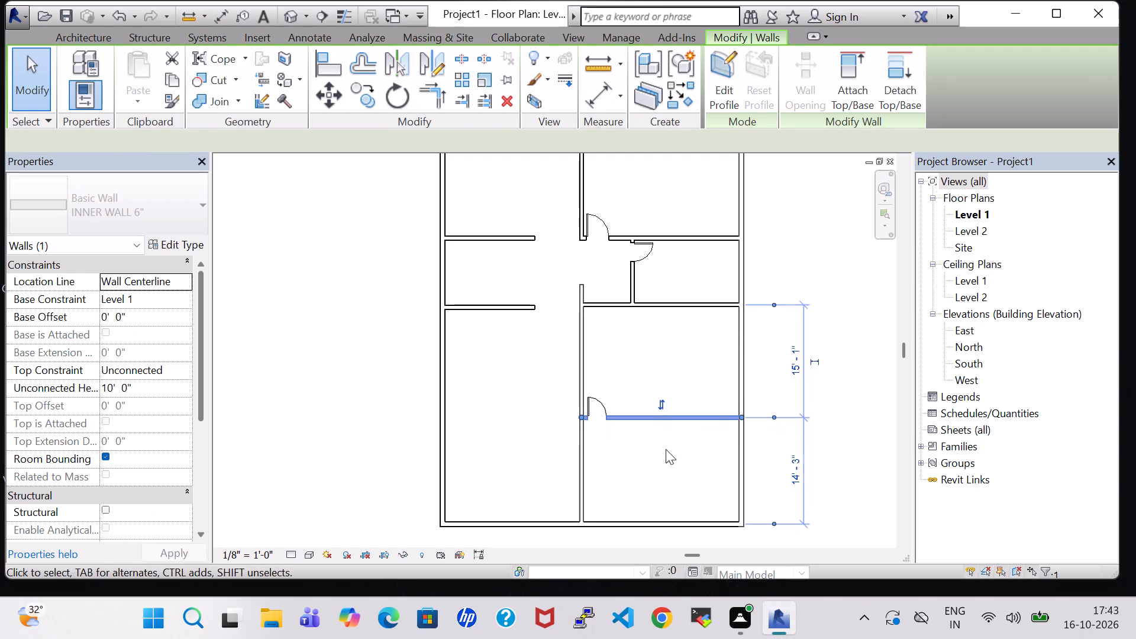
left_click(839, 408)
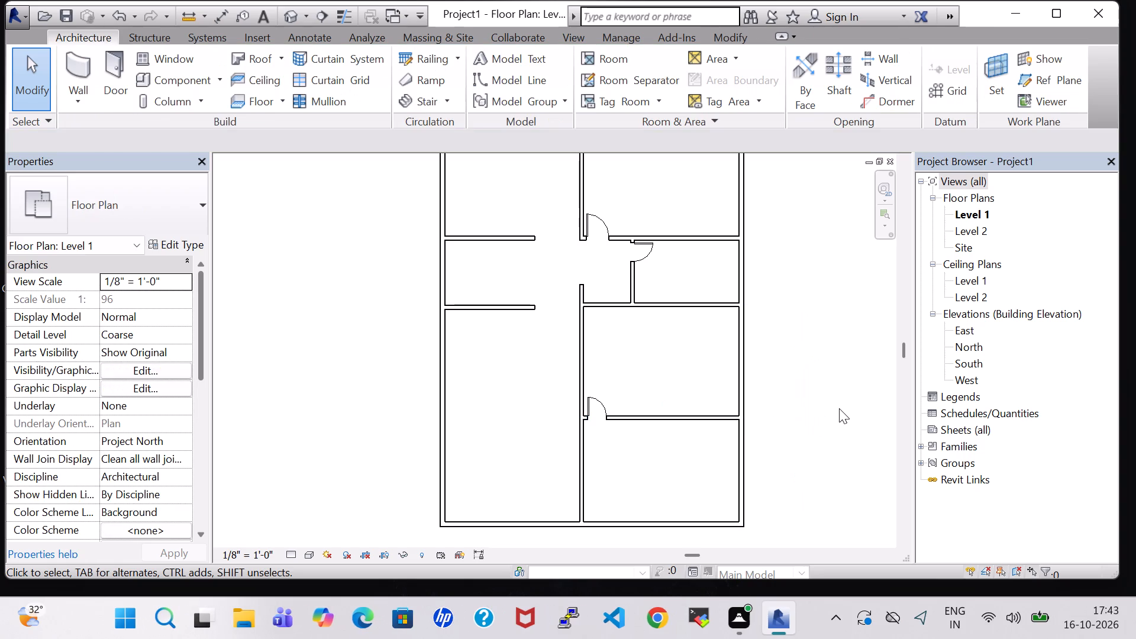
Place a north-hinged Single-Flush 36" x 84" door in the long central wall, opening west, about 2'-4" south of the southernmost east-side partition.
left_click(115, 69)
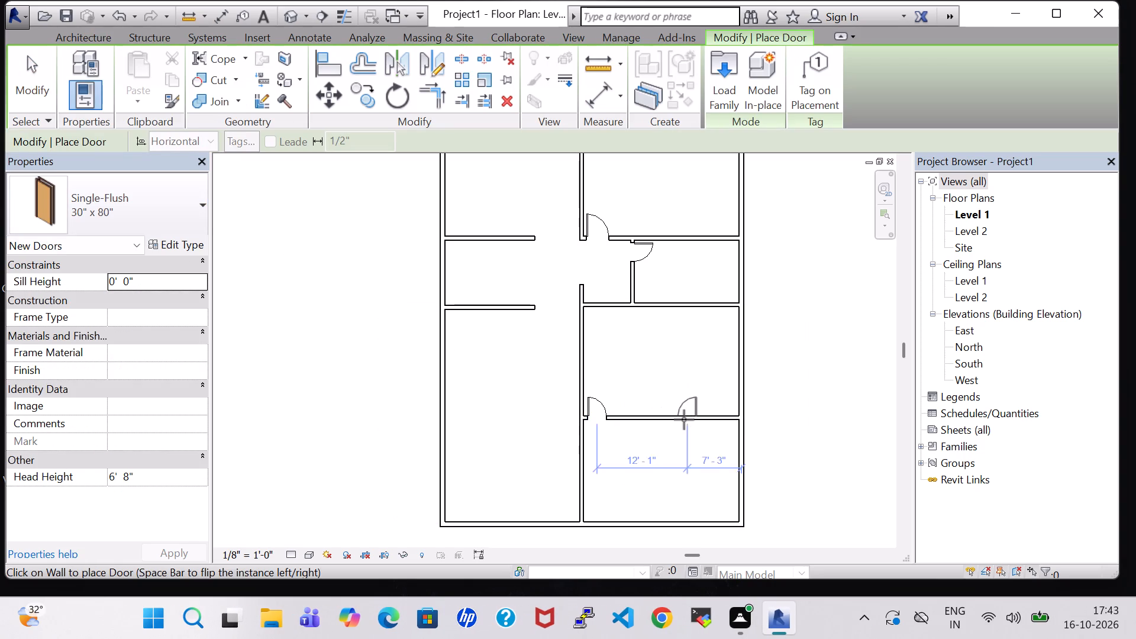
left_click(105, 217)
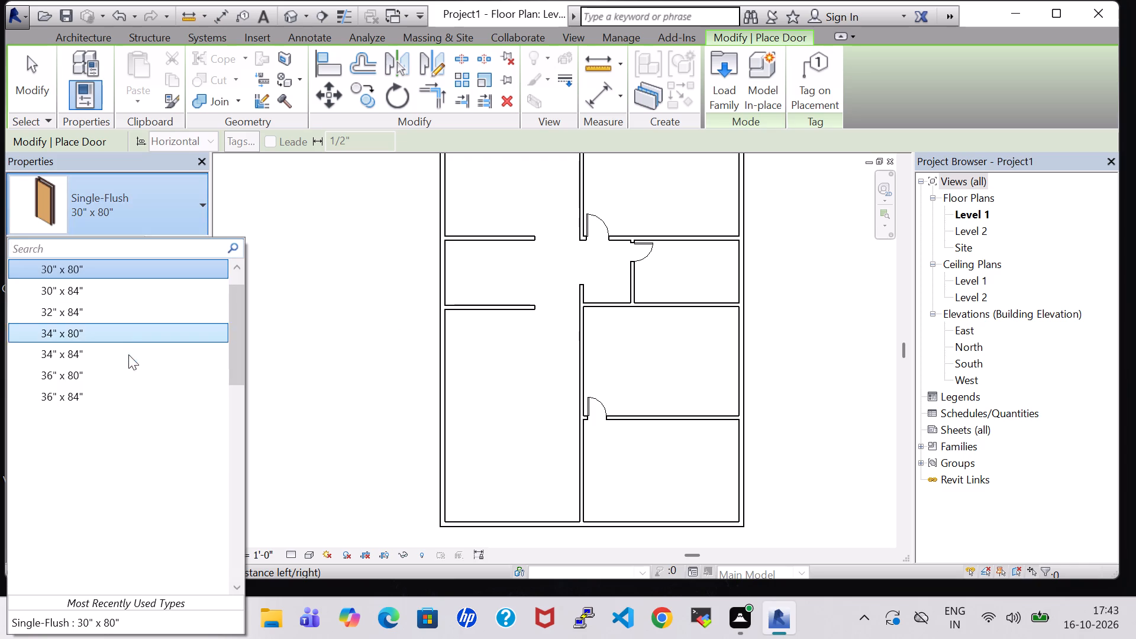
left_click(131, 398)
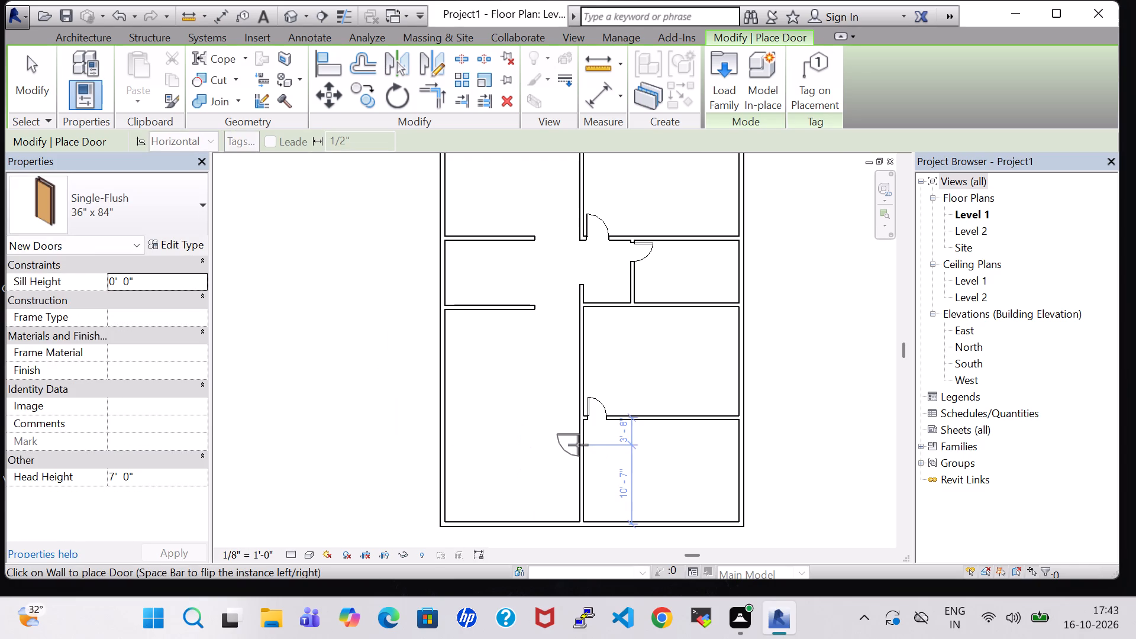
scroll(578, 445, "up", 6)
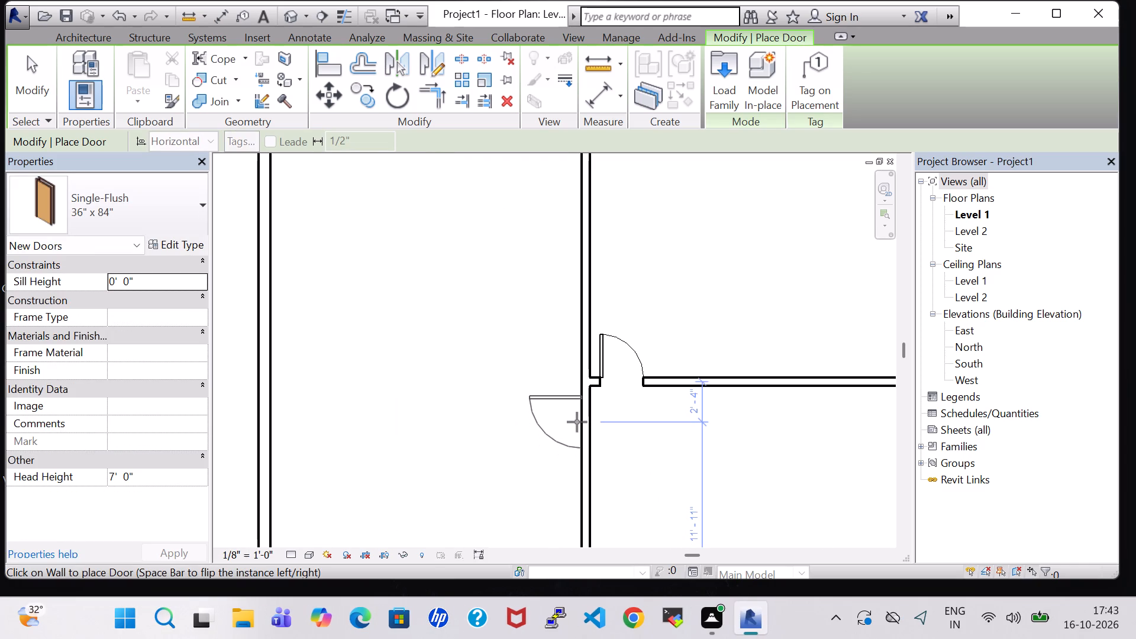
left_click(577, 422)
key("Escape")
key("Escape")
Draw a horizontal Generic - 8" wall from the long central wall to the west exterior wall, about 8'-2" north of the south exterior wall.
scroll(669, 482, "down", 4)
middle_click_drag(641, 477, 639, 363)
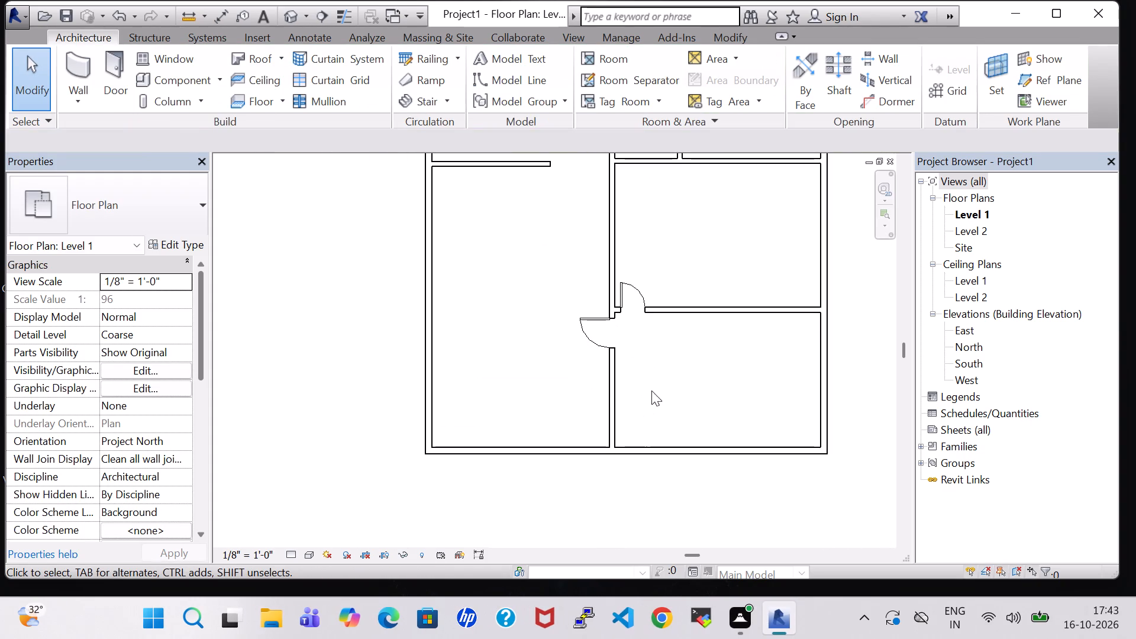
scroll(606, 385, "down", 1)
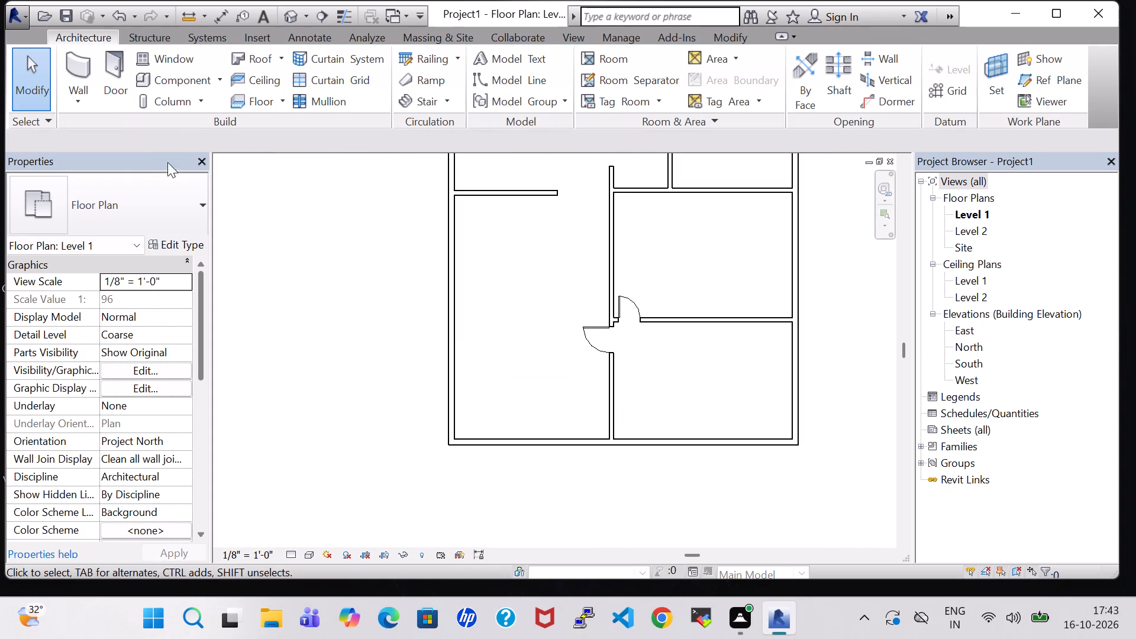
left_click(79, 59)
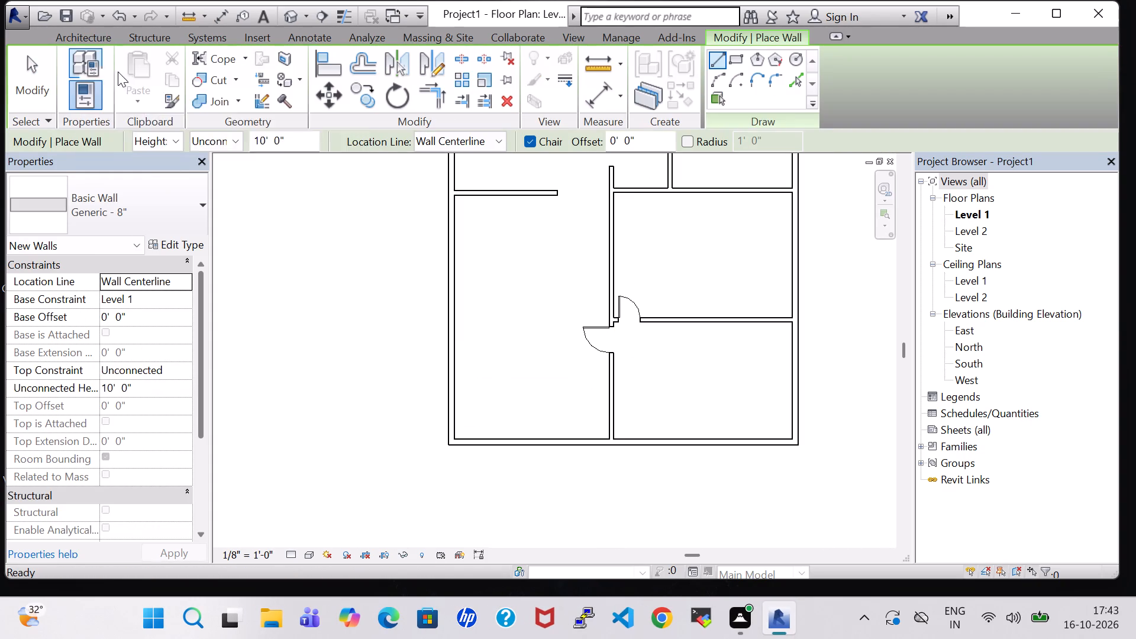
left_click(612, 372)
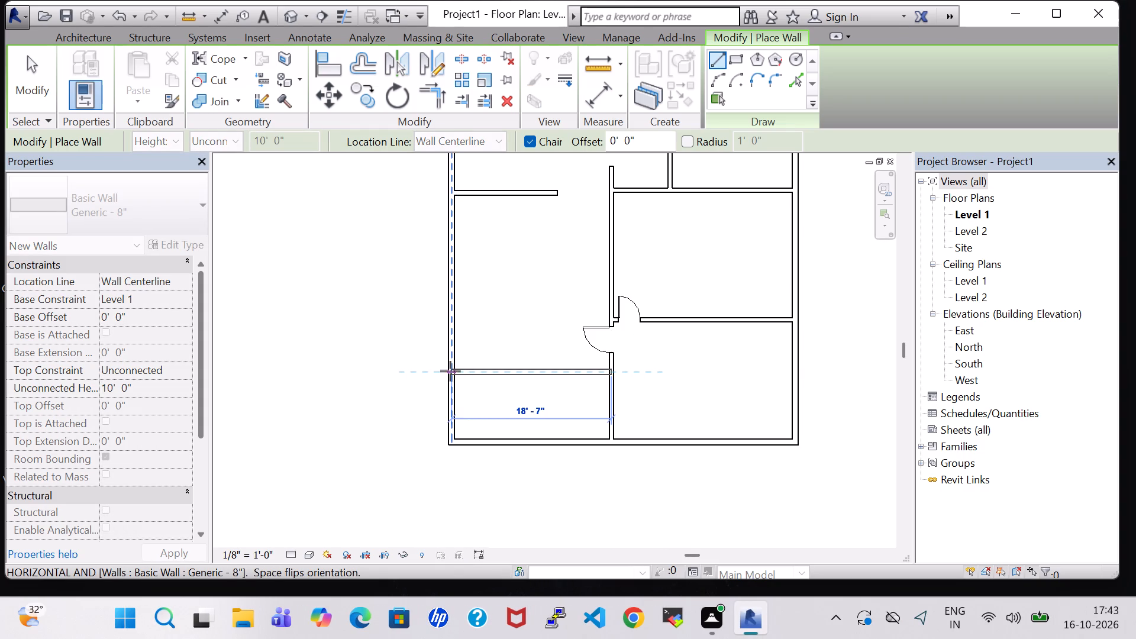
left_click(450, 371)
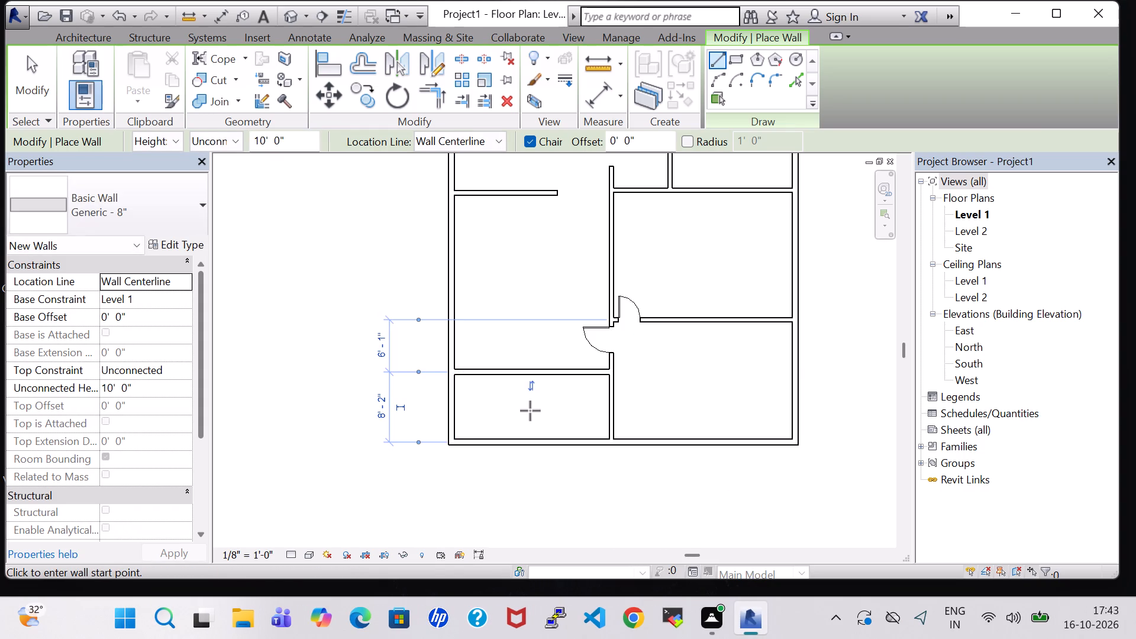
key("Escape")
key("Escape")
Change the new southwest horizontal wall's type to INNER WALL 6".
left_click(528, 372)
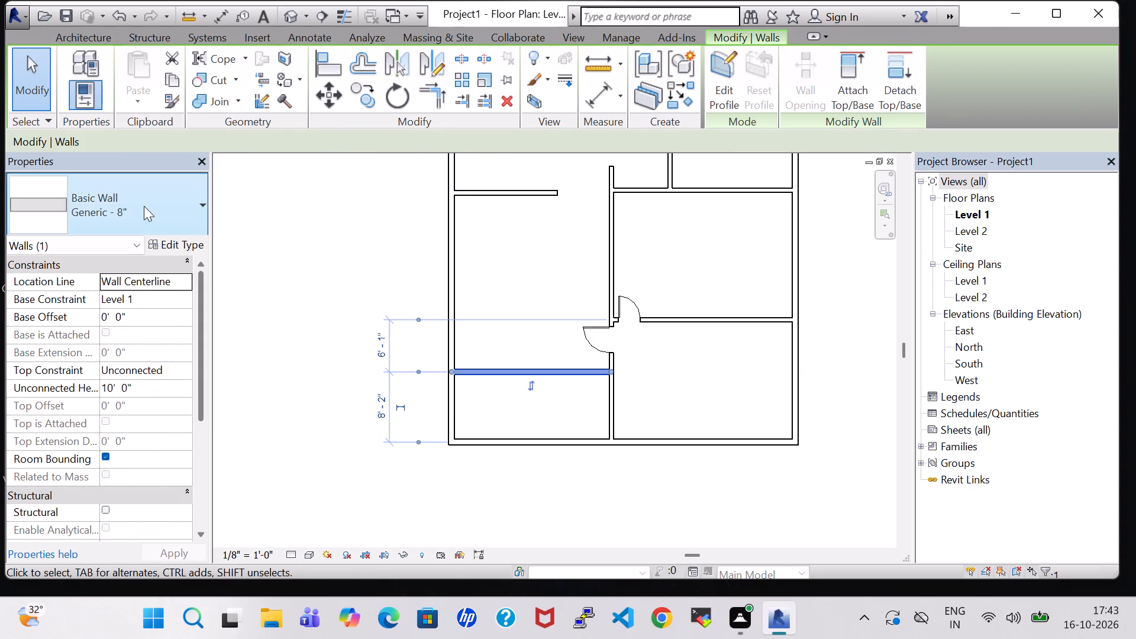
left_click(144, 206)
left_click(120, 623)
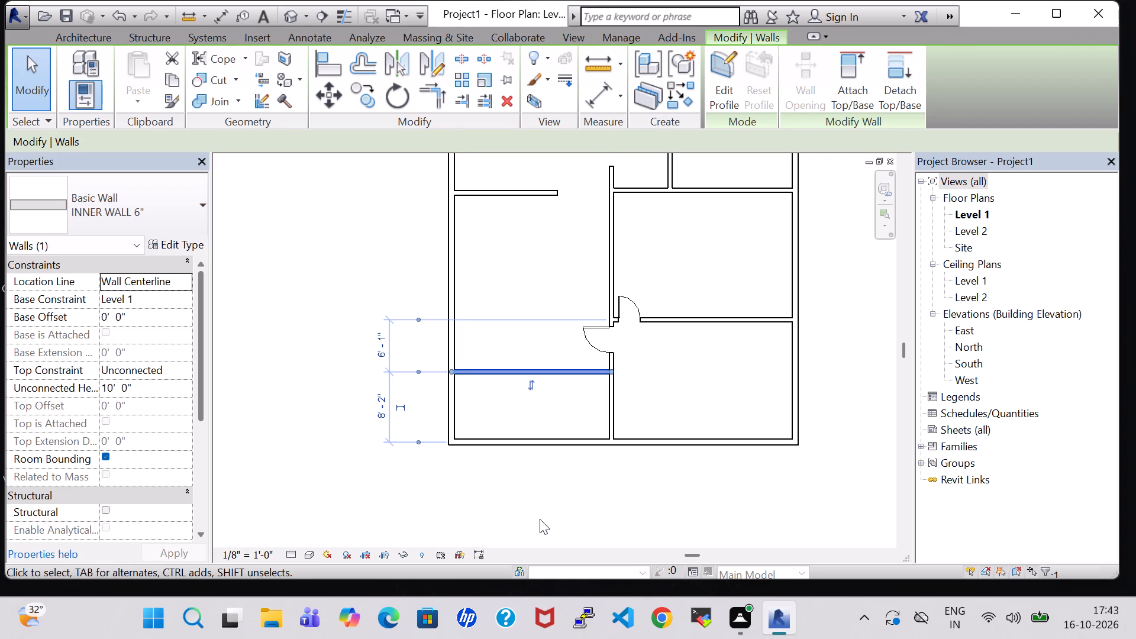
left_click(540, 519)
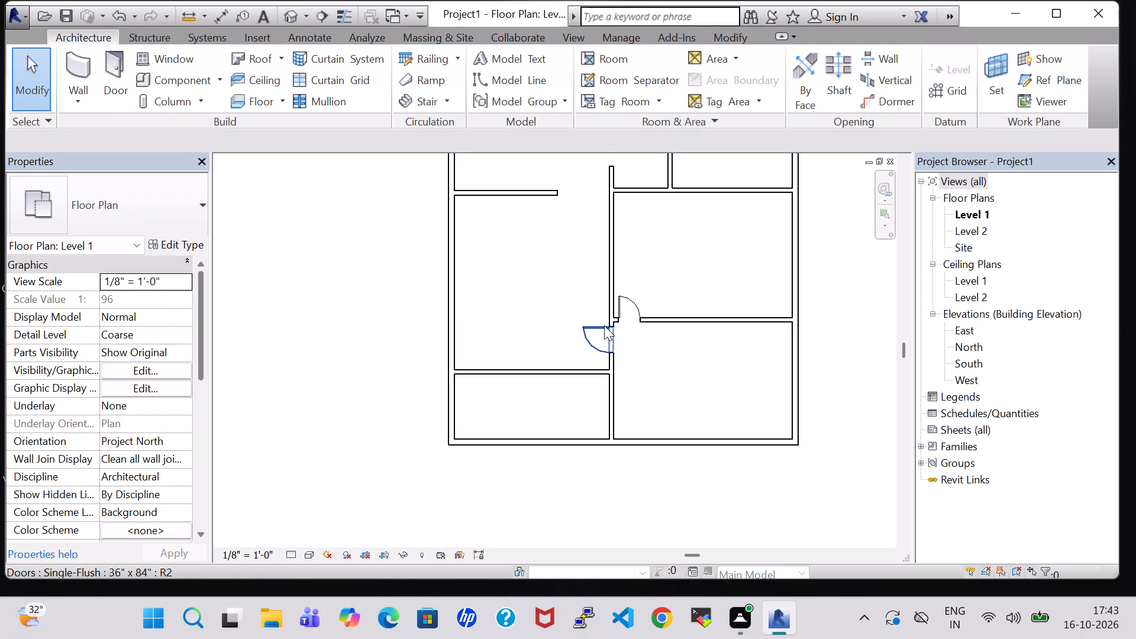
Nudge the southernmost east-side partition with its door north, to 15'-11" from the south exterior wall.
left_click(676, 319)
key("Up")
key("Up")
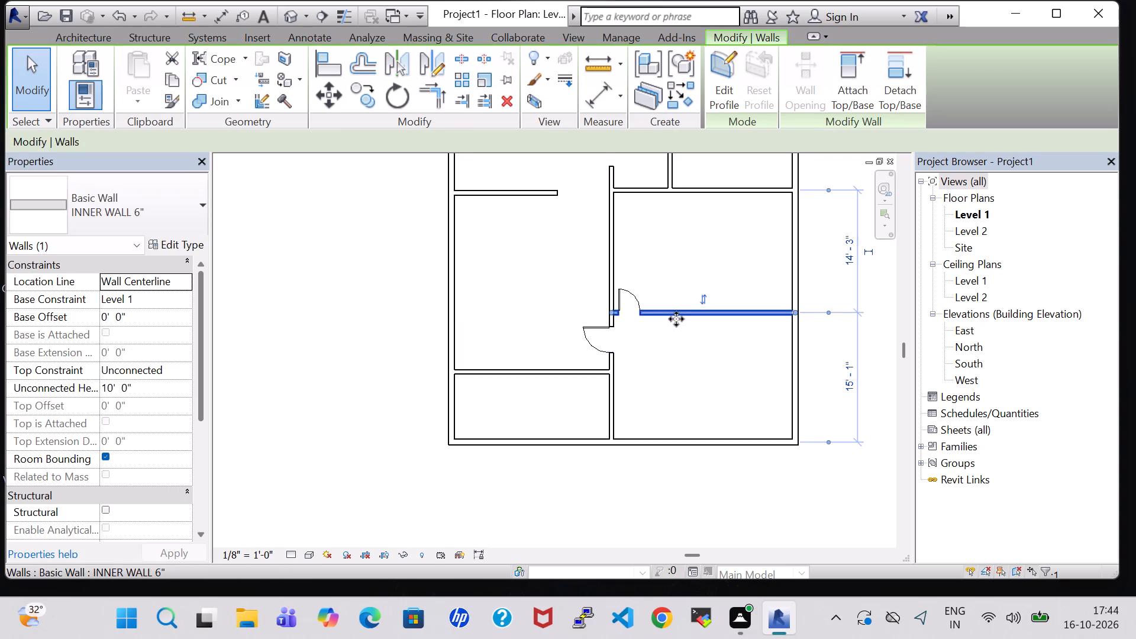
key("Up")
key("Up")
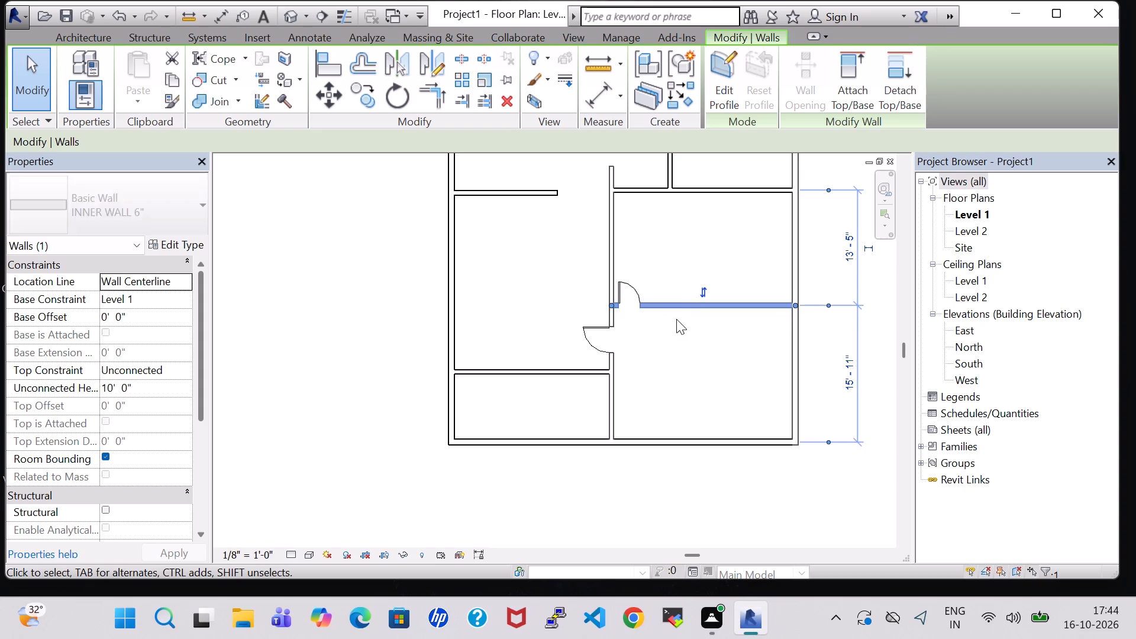
left_click(744, 392)
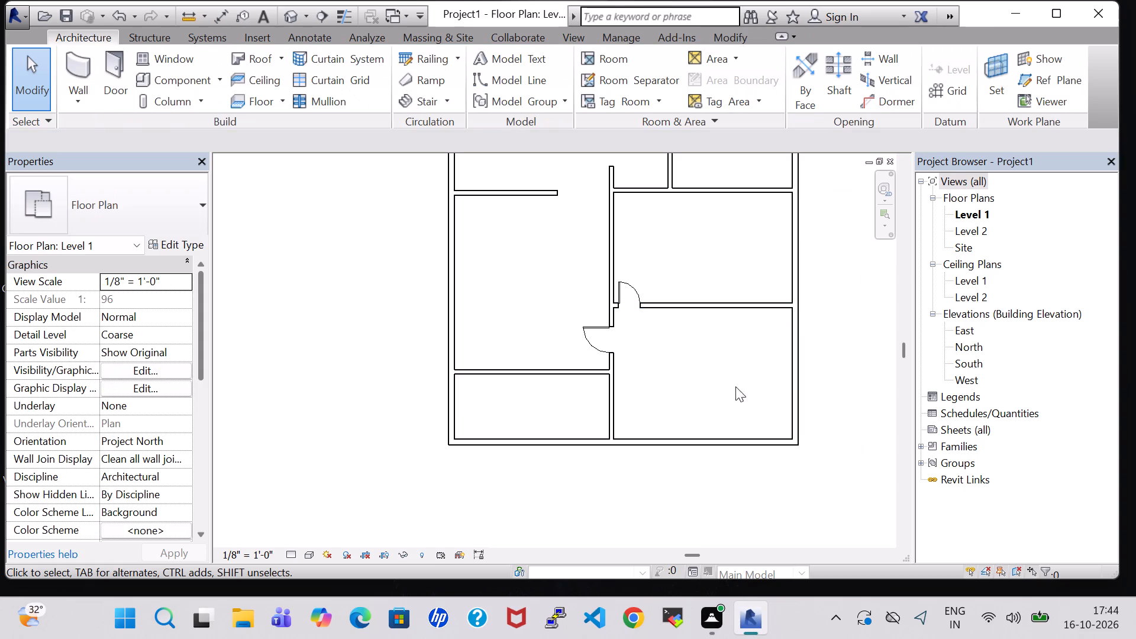
Nudge the 36" x 84" door in the long central wall north, to 2'-4" from the east-side partition.
left_click(598, 348)
key("Up")
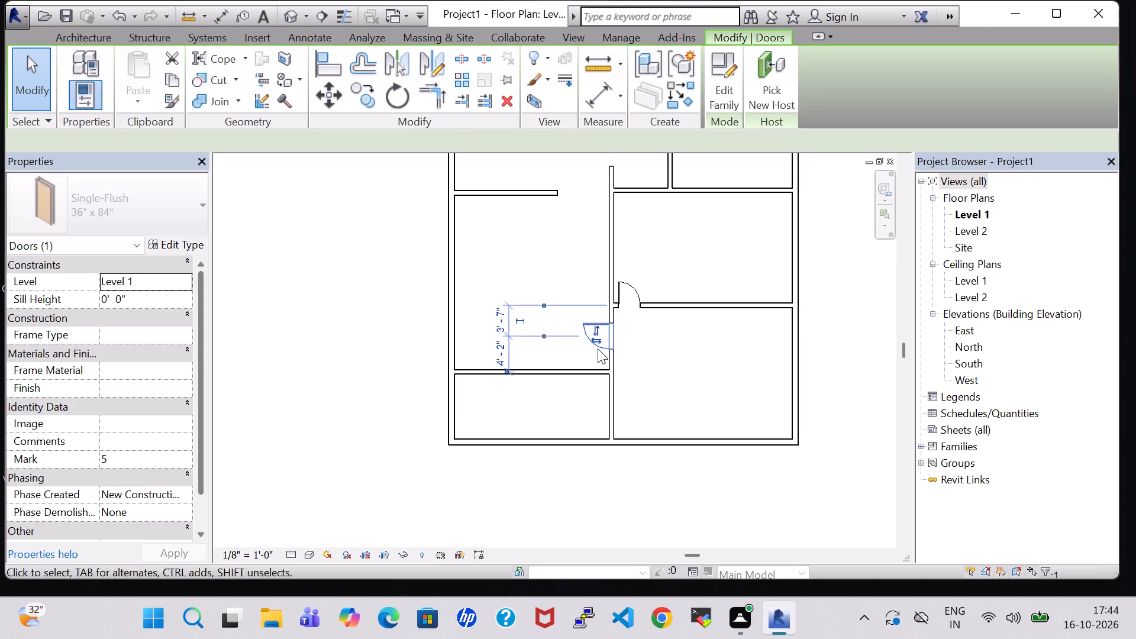
key("Up")
key("Up")
key("Up")
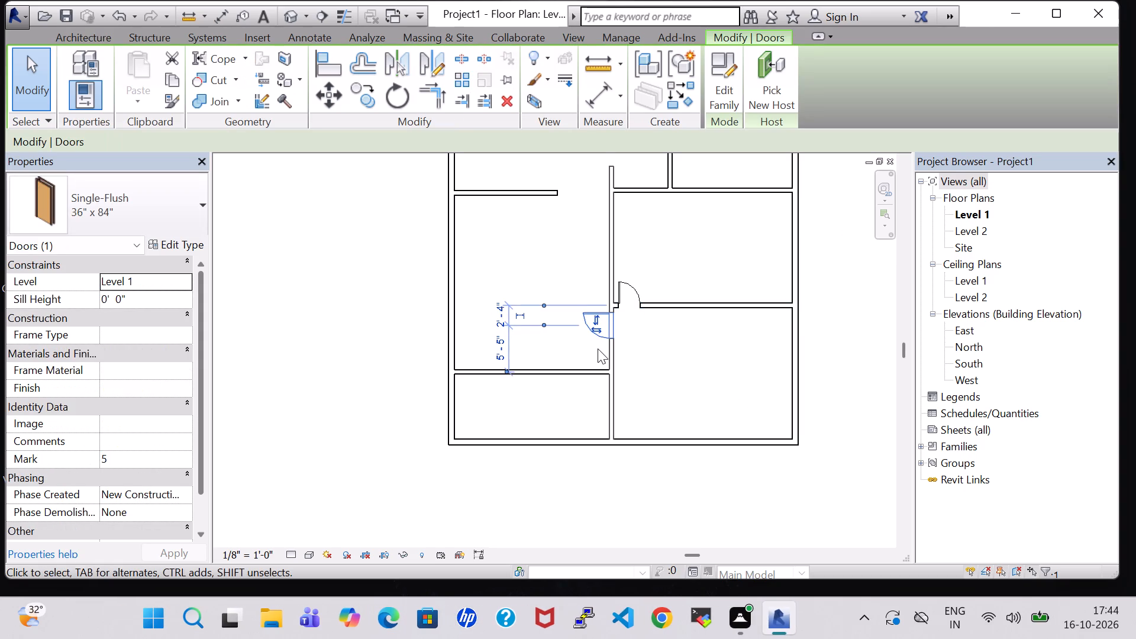
left_click(652, 346)
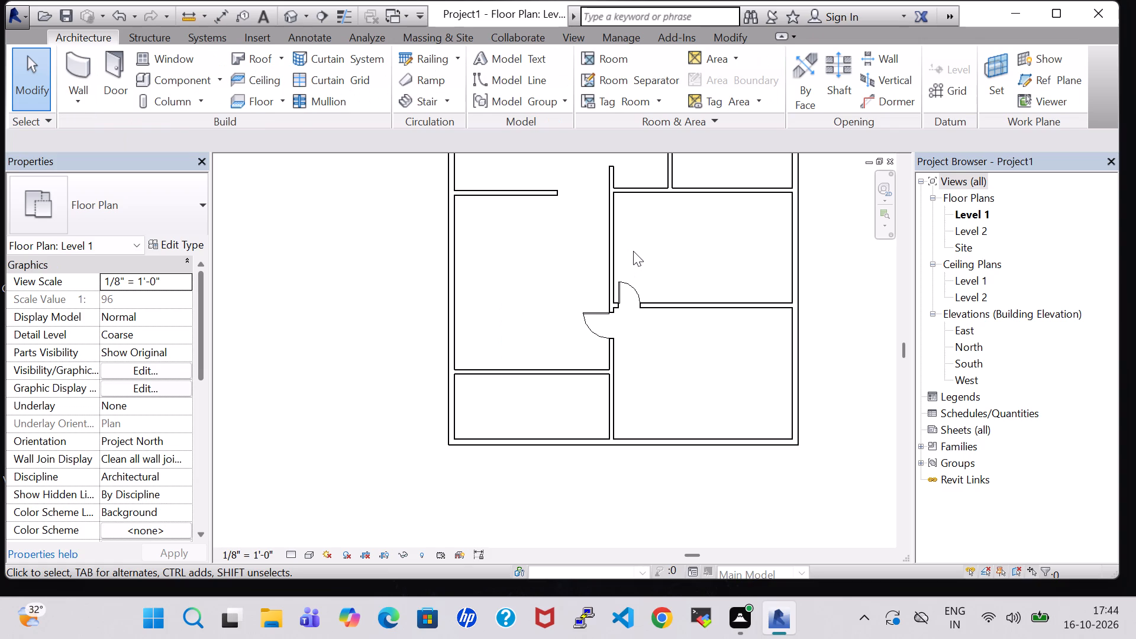
Split the east exterior wall at the southernmost east-side partition and the south exterior wall at the long central wall.
middle_click_drag(633, 251, 649, 346)
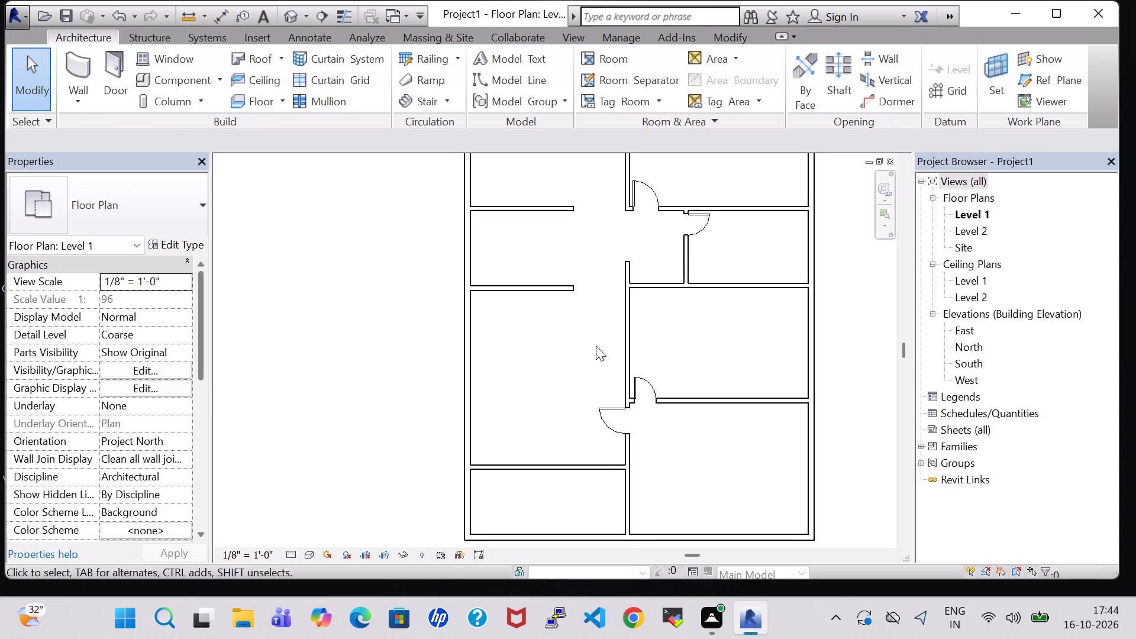
middle_click_drag(536, 370, 541, 324)
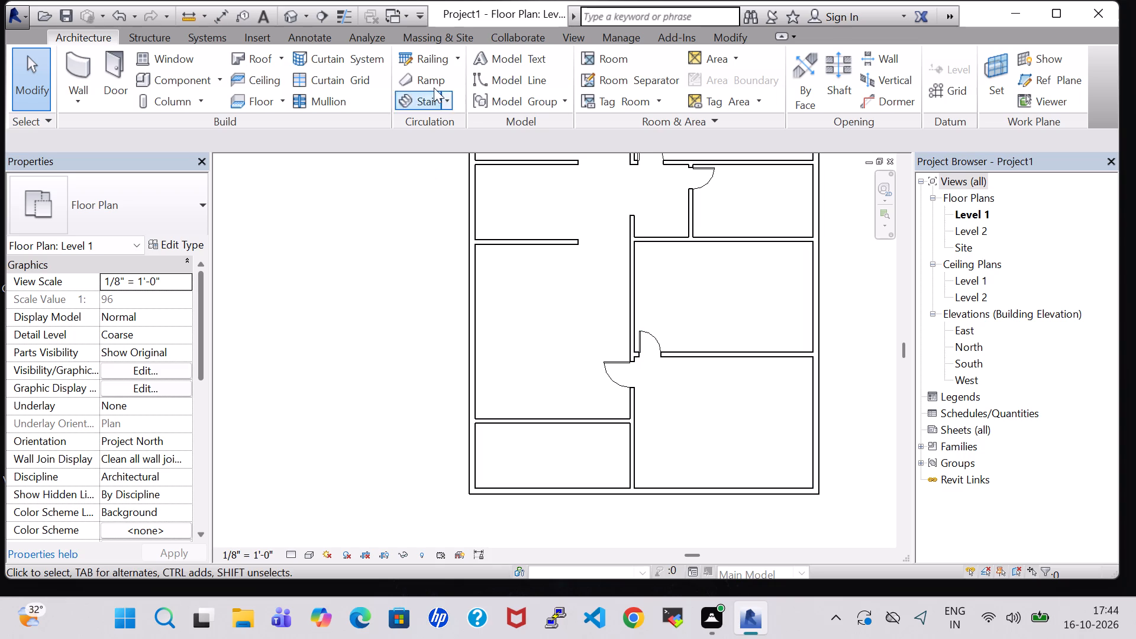
left_click(735, 38)
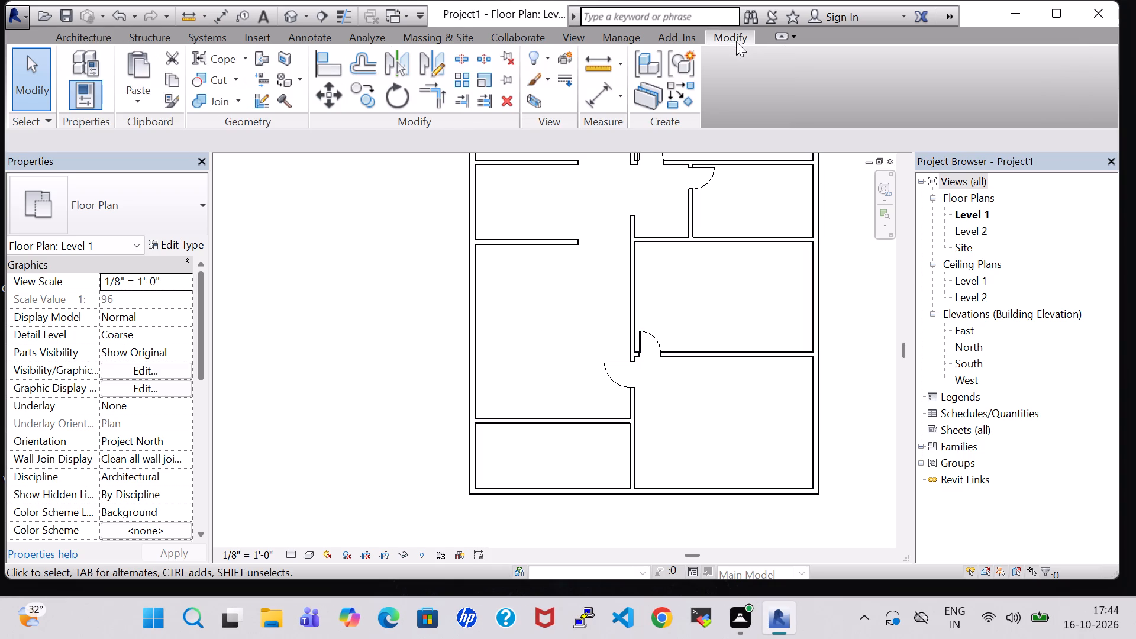
left_click(460, 51)
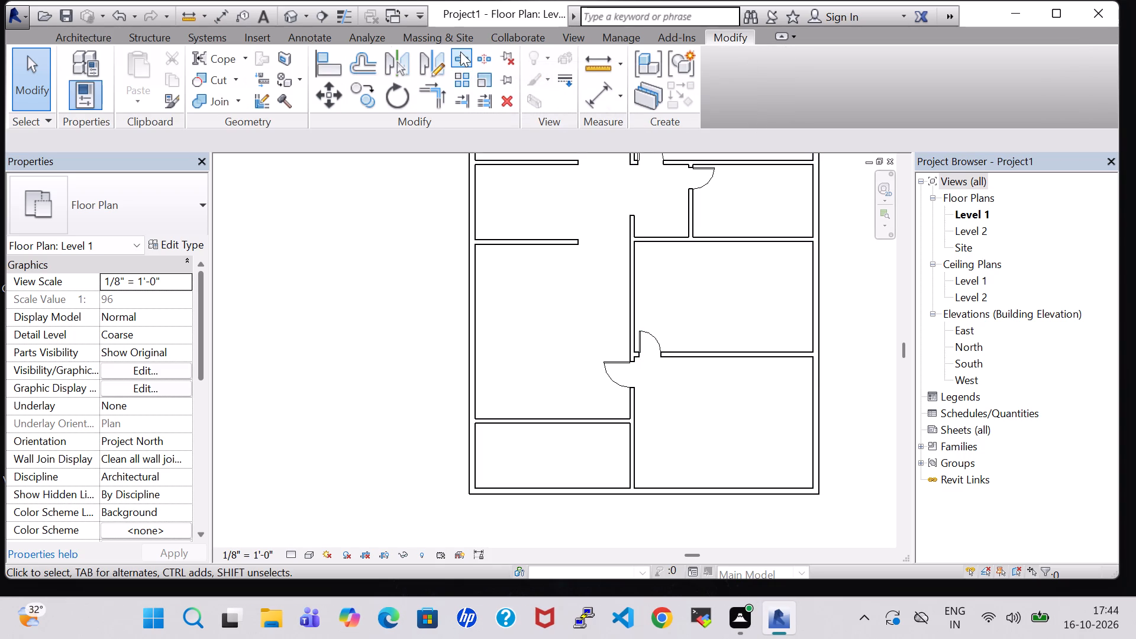
scroll(810, 409, "up", 6)
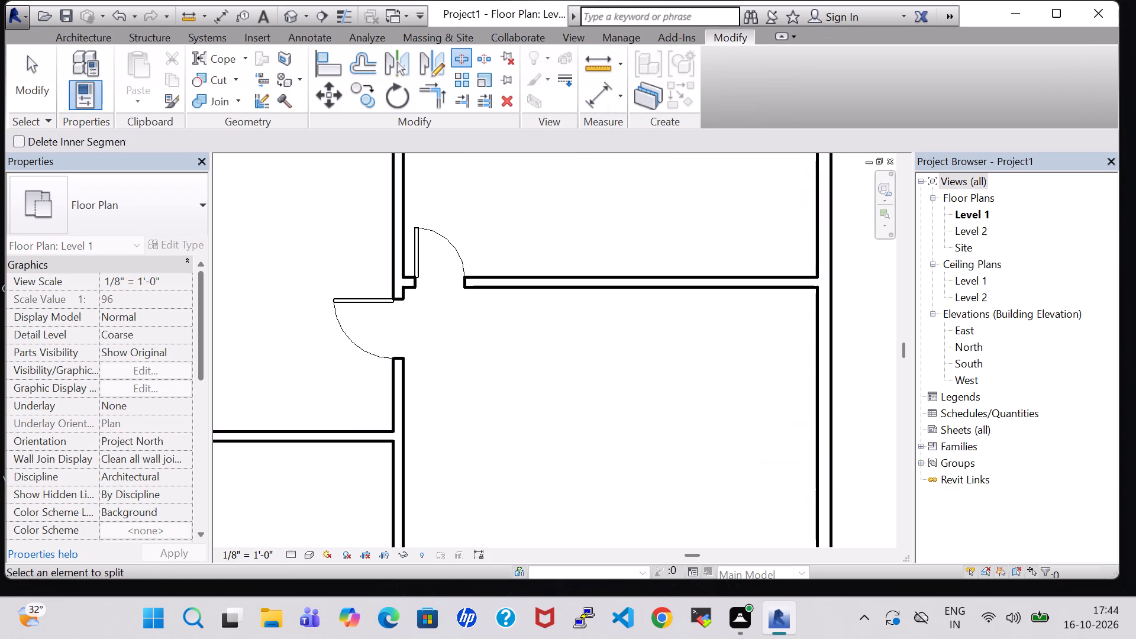
left_click(819, 286)
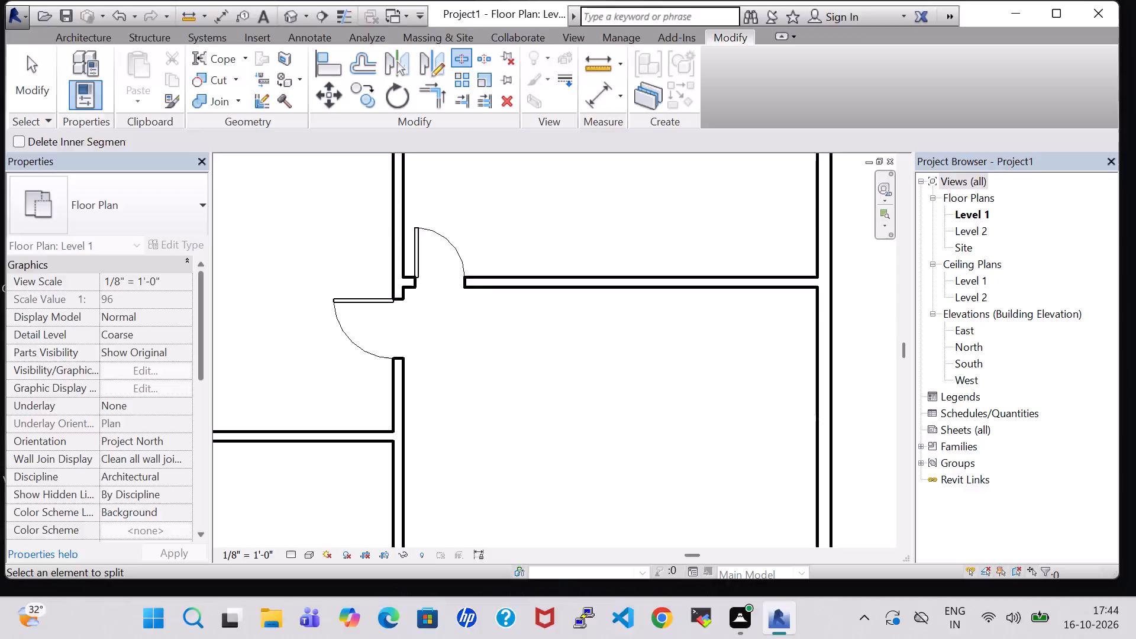
scroll(644, 416, "down", 2)
middle_click_drag(644, 416, 696, 245)
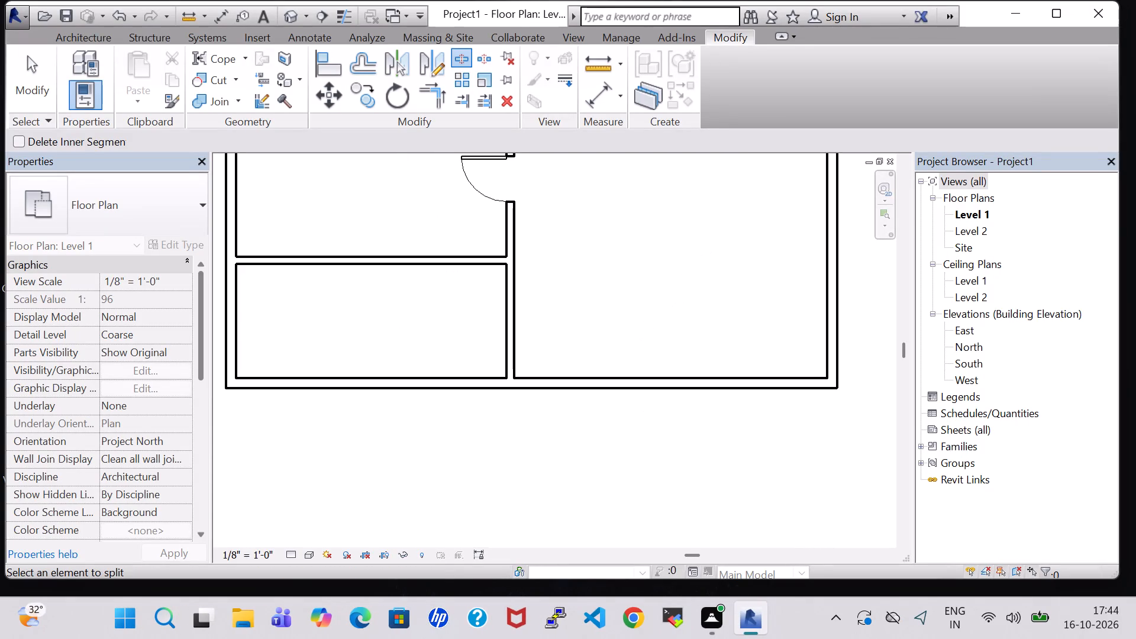
left_click(516, 379)
key("Escape")
key("Escape")
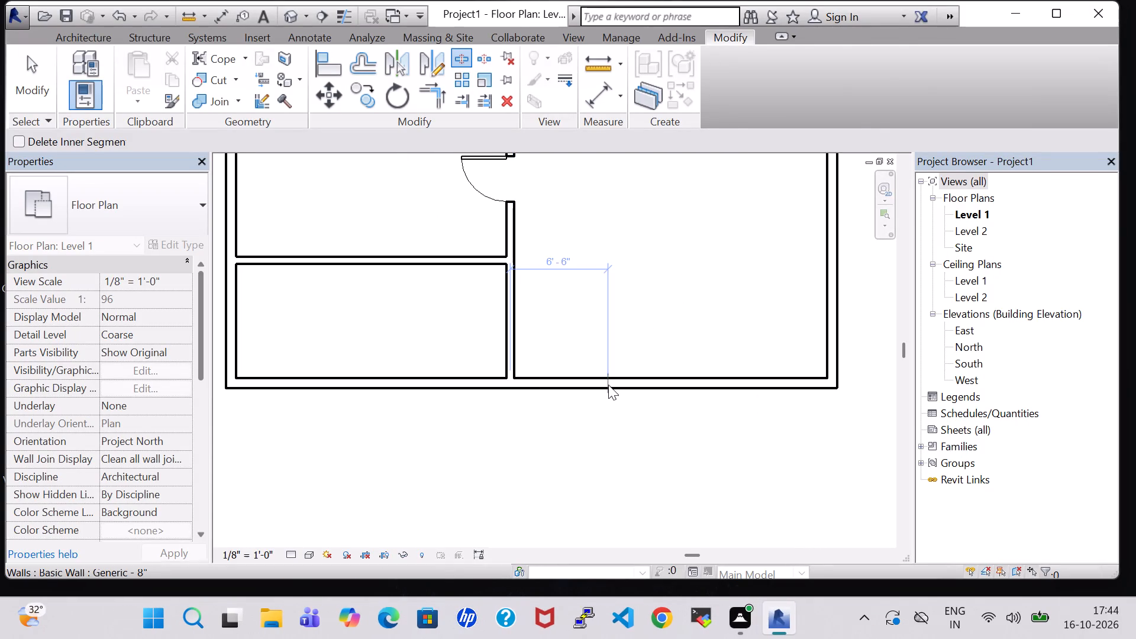
Delete the south and east exterior wall segments that enclose the southeast area.
left_click(608, 385)
key("Delete")
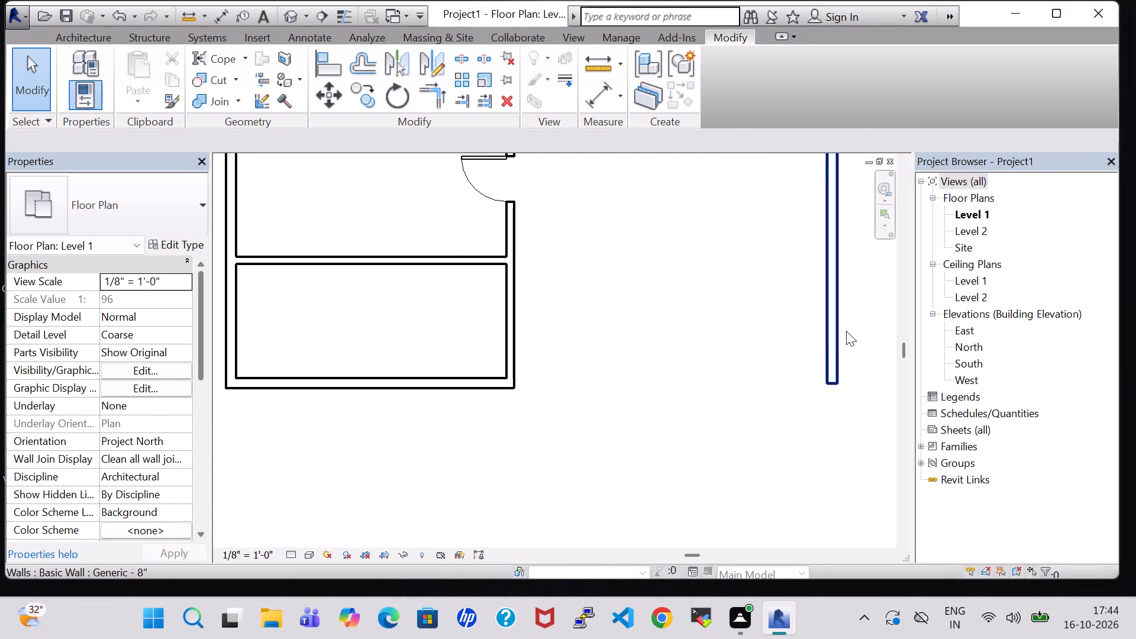
left_click(827, 334)
key("Delete")
Draw room separation lines around the open southeast area, about 16' south from the east wall's end, returning west to the central wall's south end.
scroll(770, 279, "down", 3)
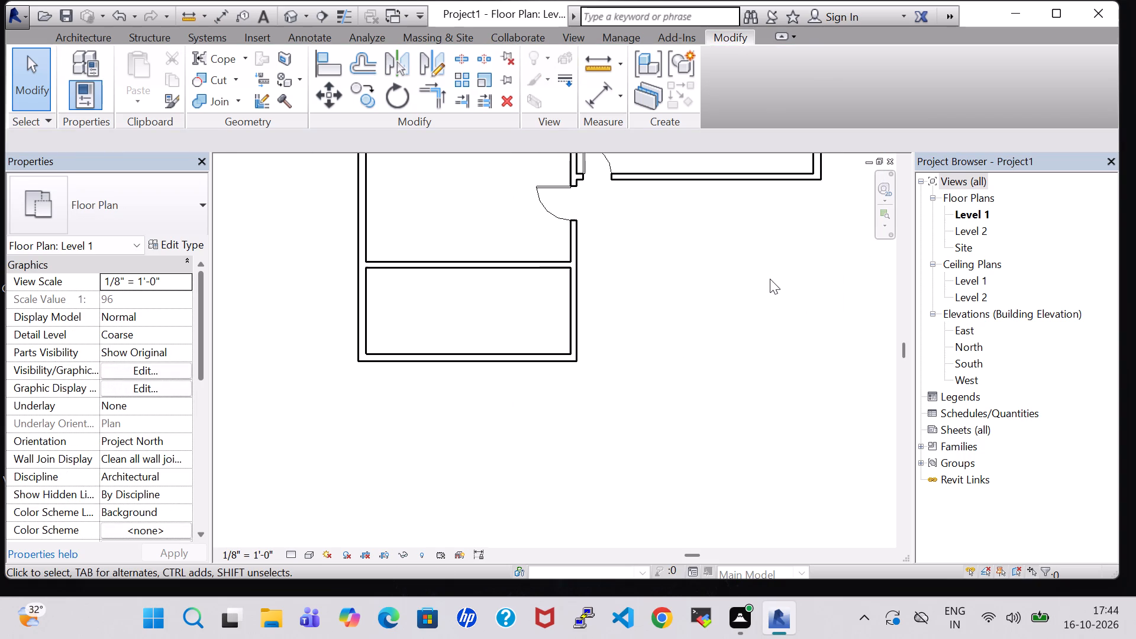
middle_click_drag(770, 279, 687, 307)
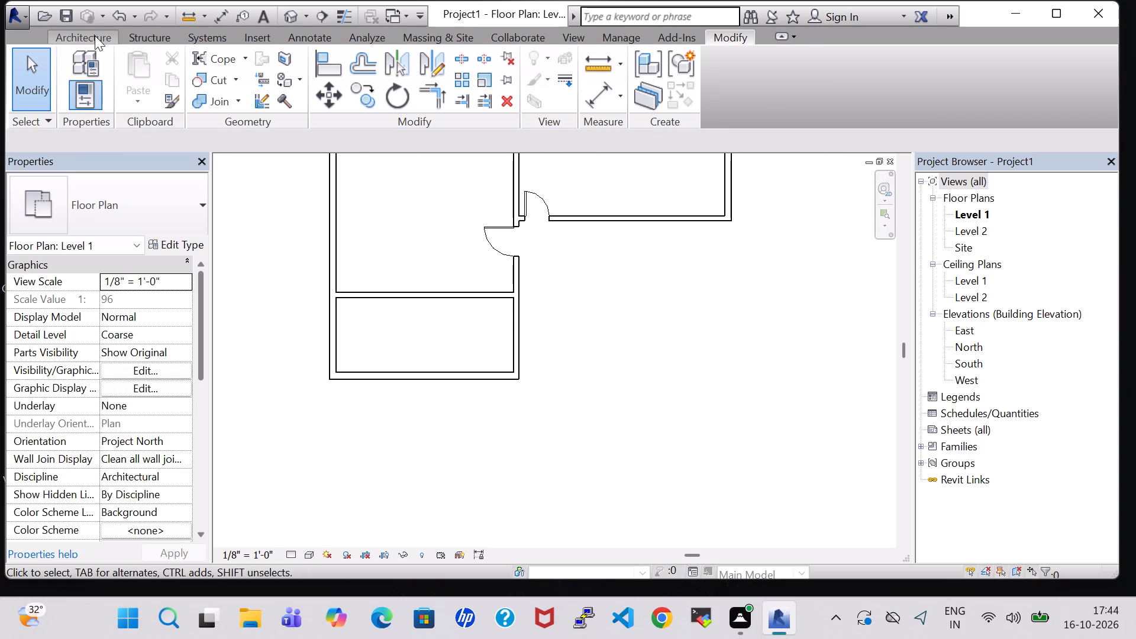
left_click(95, 35)
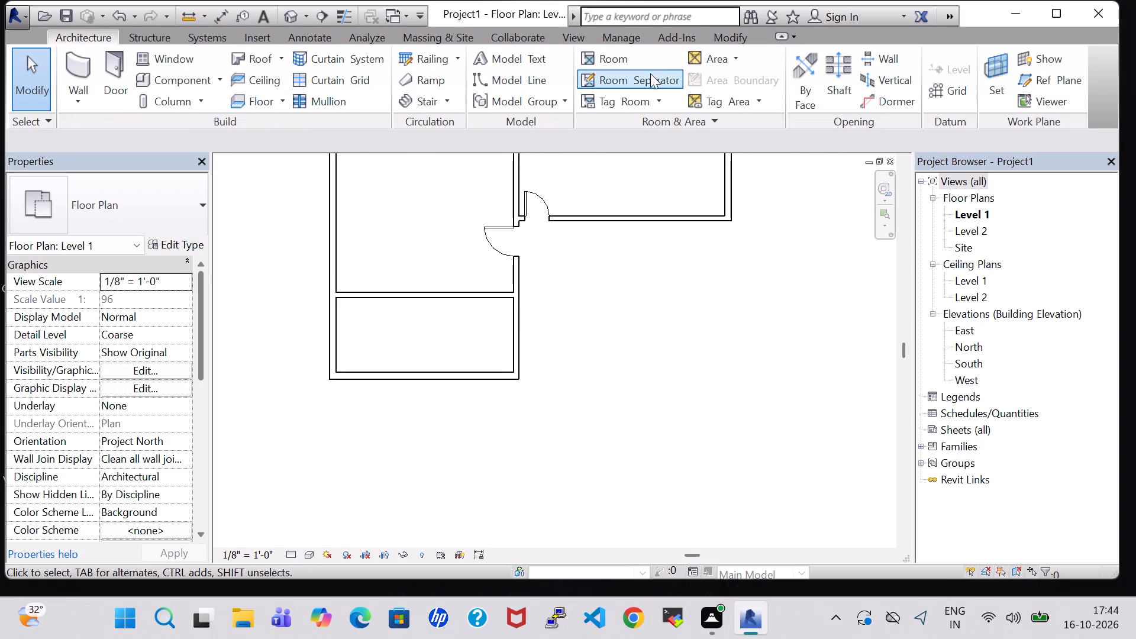
left_click(653, 78)
scroll(732, 220, "up", 8)
left_click(730, 220)
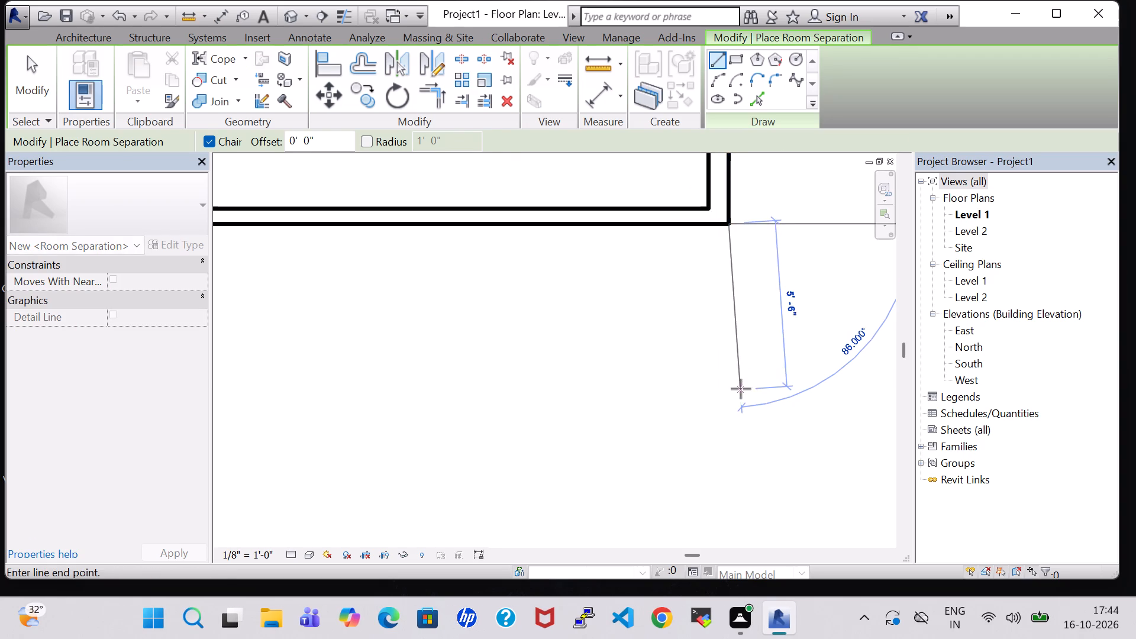
scroll(731, 395, "down", 4)
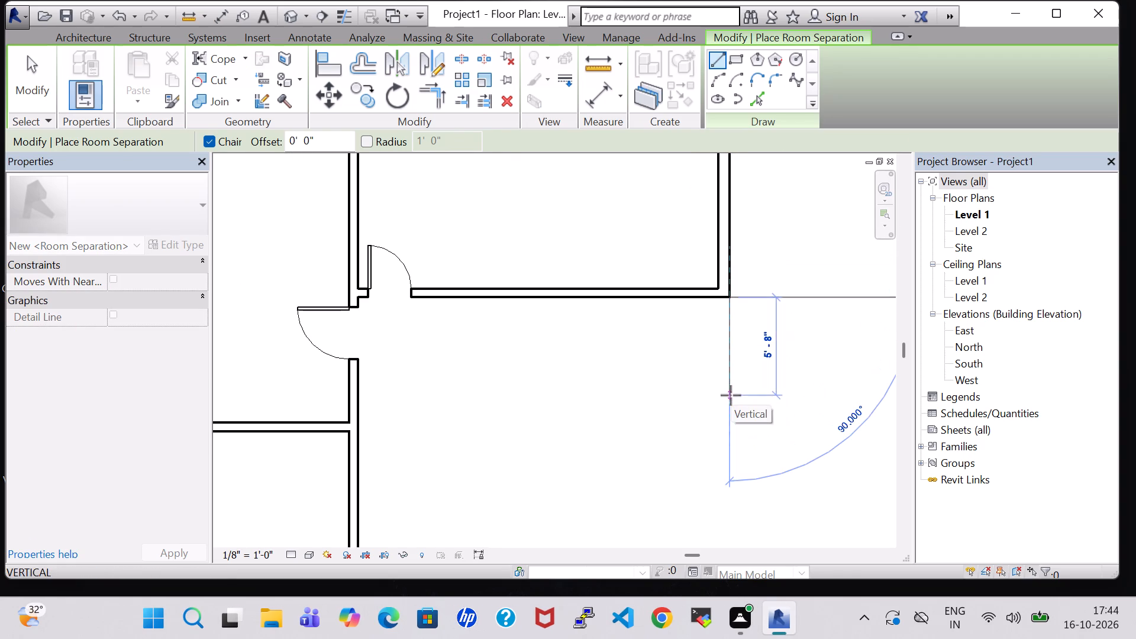
middle_click_drag(731, 395, 728, 298)
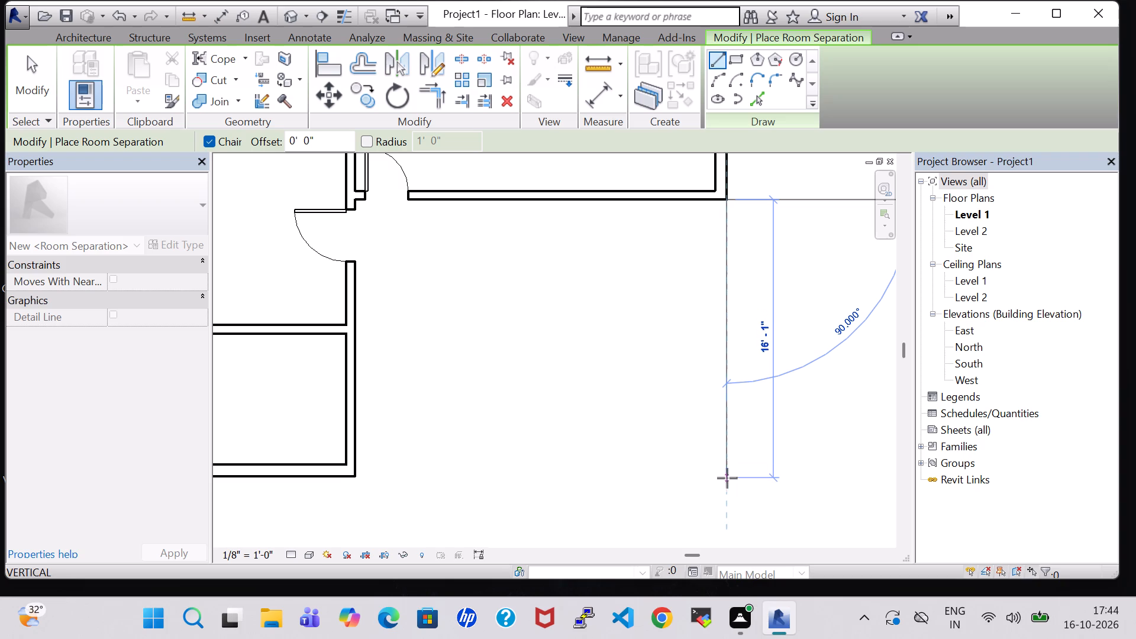
left_click(726, 475)
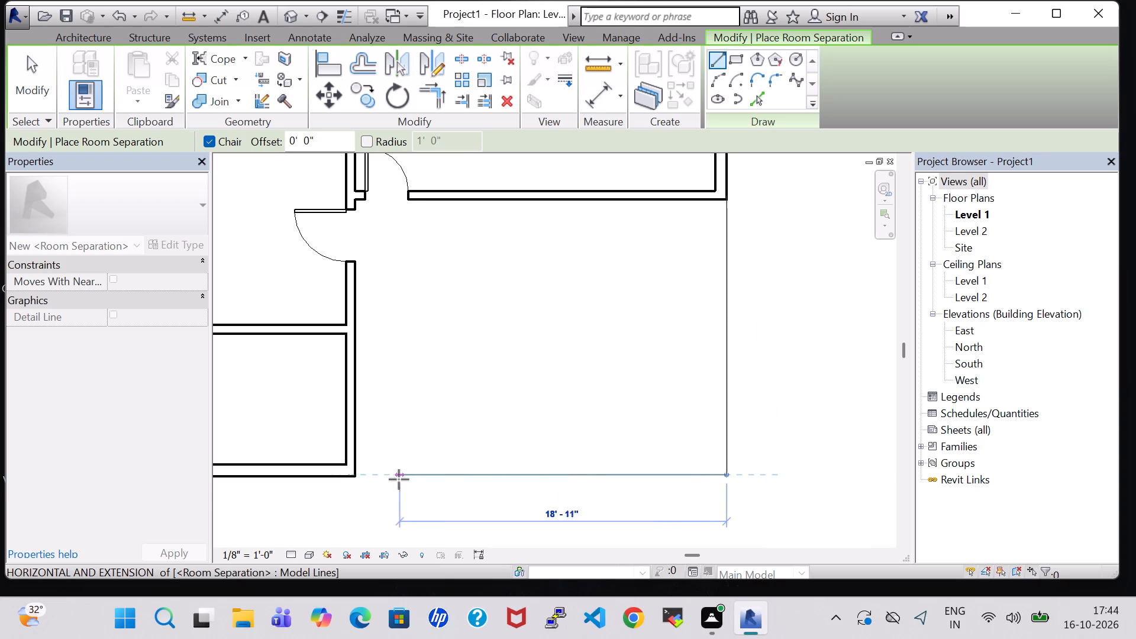
left_click(357, 479)
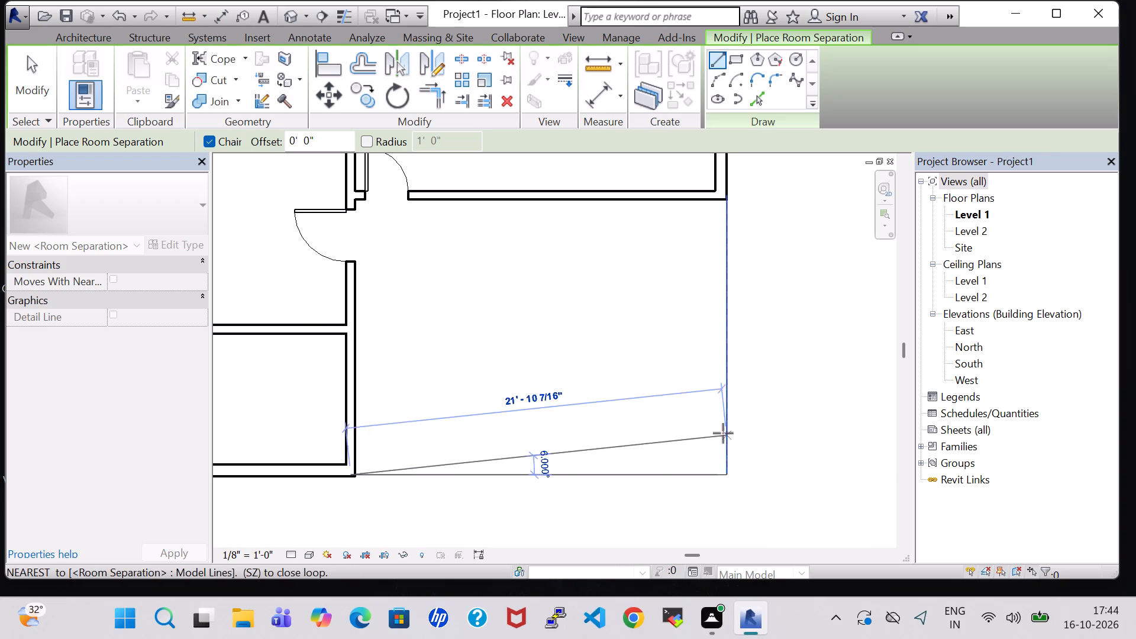
key("Escape")
key("Escape")
Split the long central wall and the west exterior wall where they meet the southwest horizontal partition.
scroll(572, 363, "down", 3)
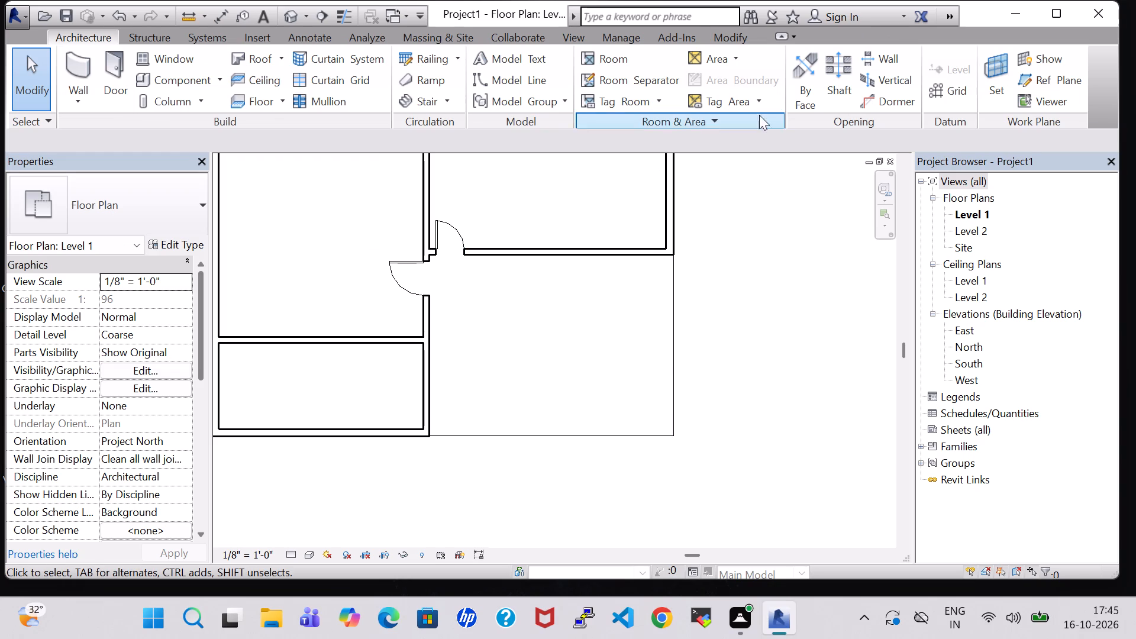
left_click(722, 40)
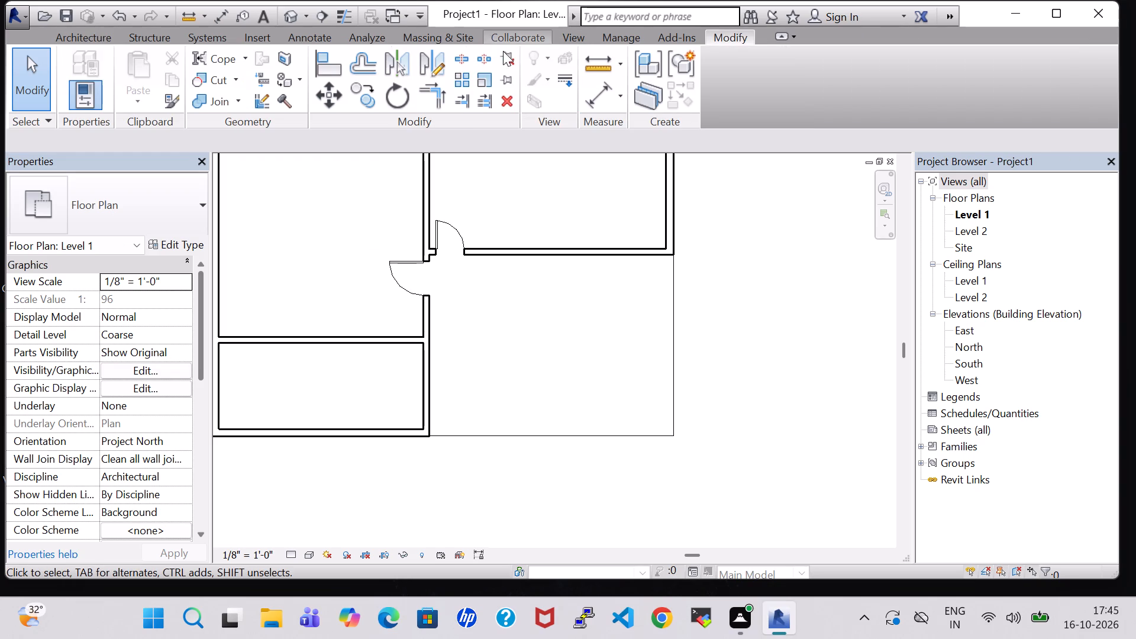
left_click(455, 61)
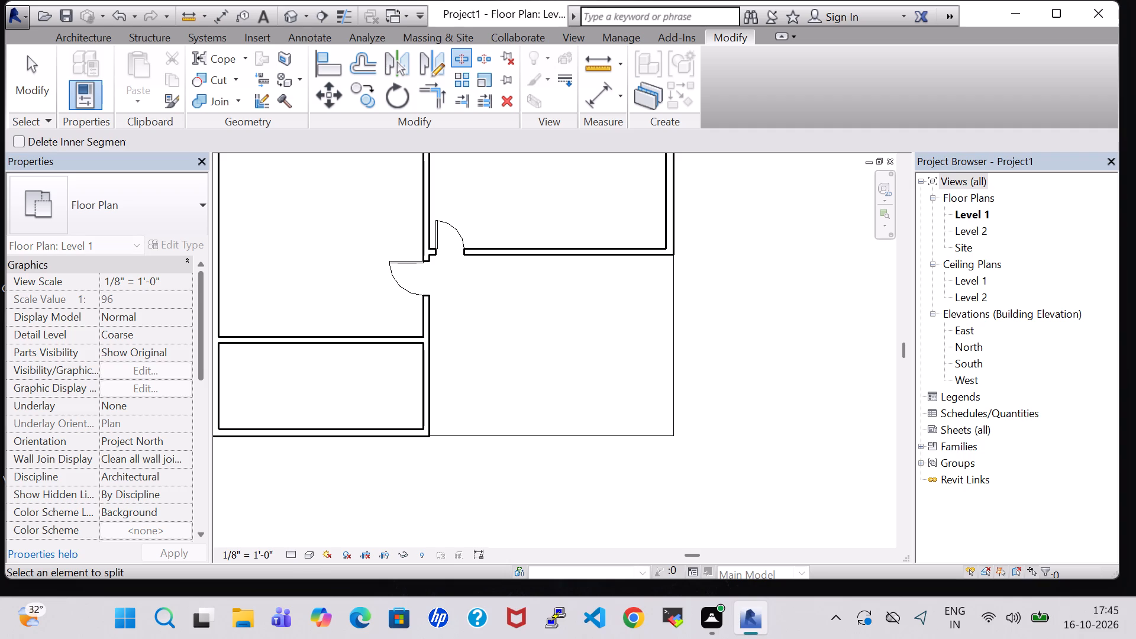
left_click(428, 341)
middle_click_drag(449, 408, 538, 408)
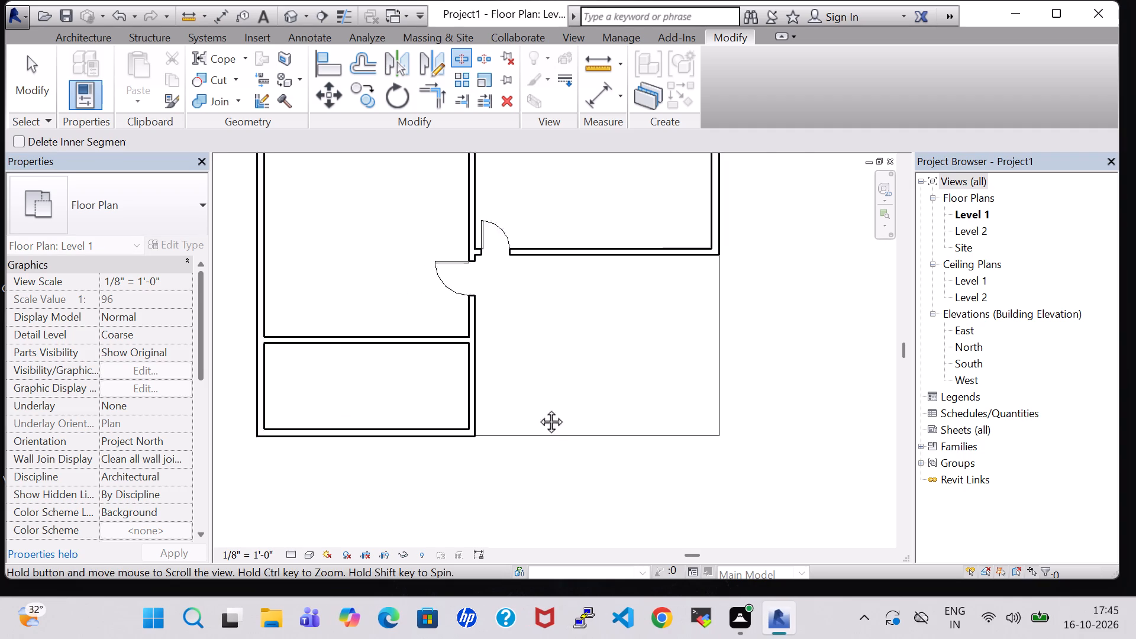
middle_click_drag(538, 408, 579, 408)
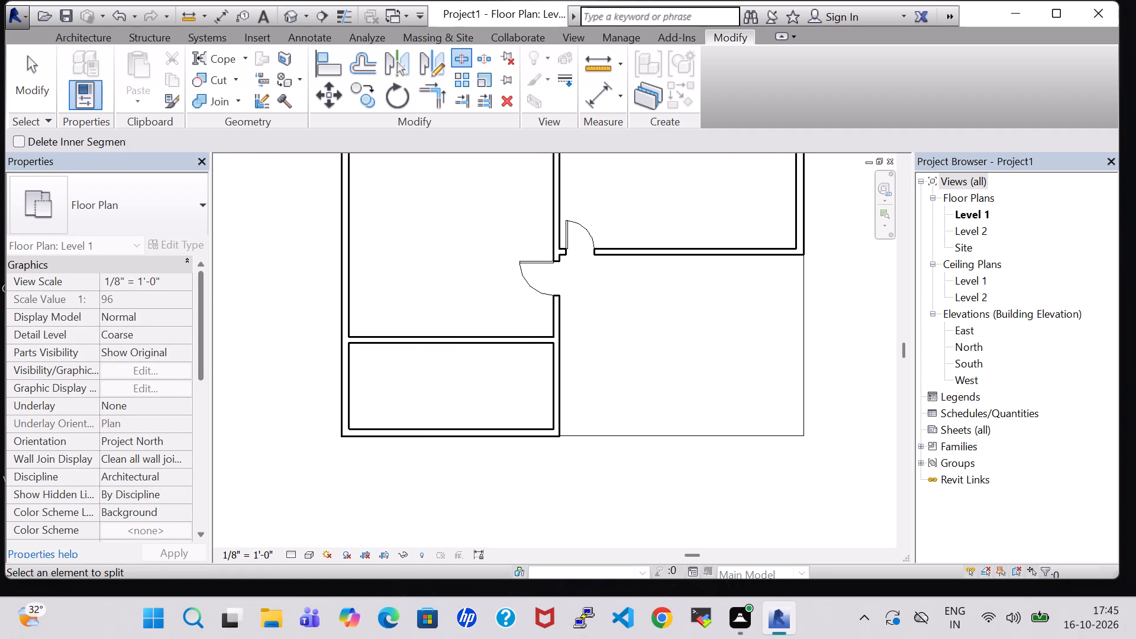
left_click(346, 346)
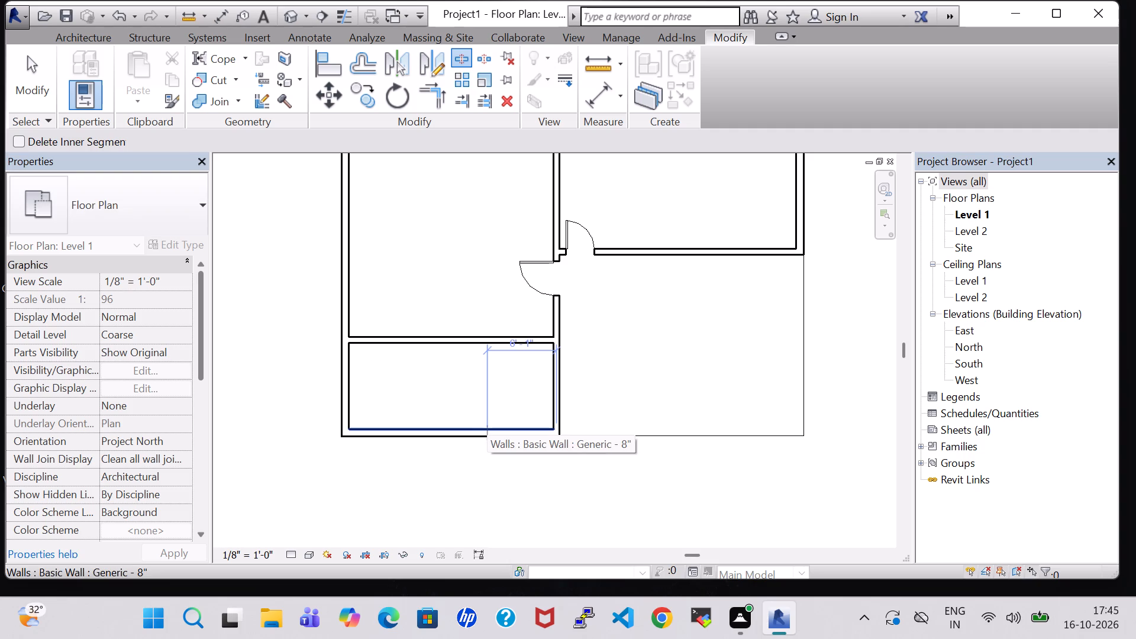
key("Escape")
key("Escape")
Set the Unconnected Height of the west exterior wall segment beside the southwest room to 5' 0".
left_click(350, 372)
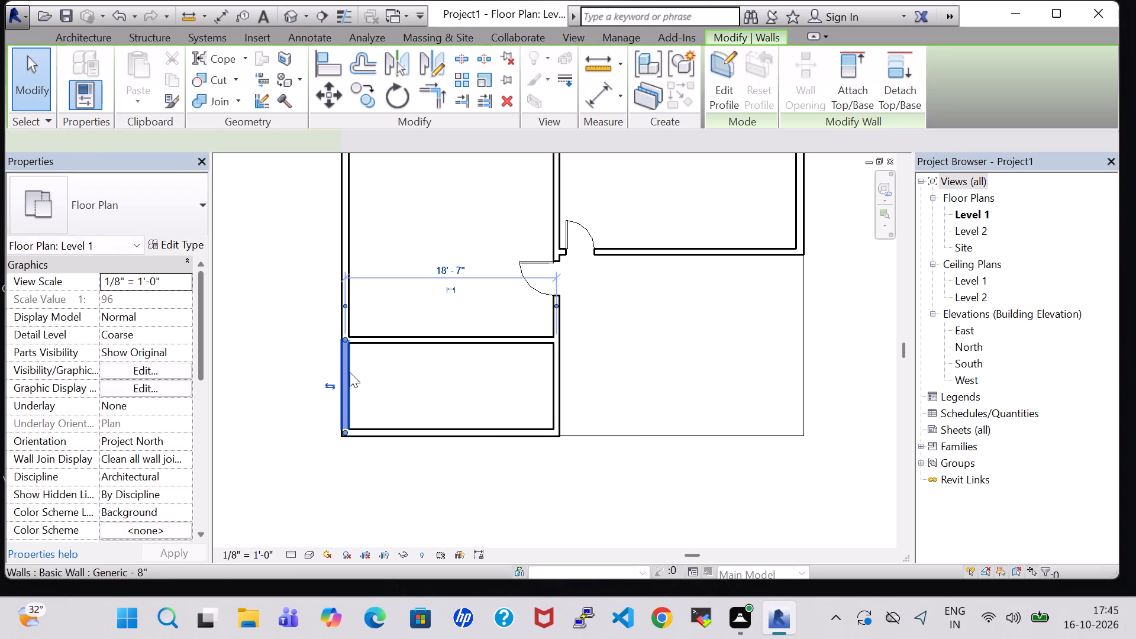
left_click(106, 389)
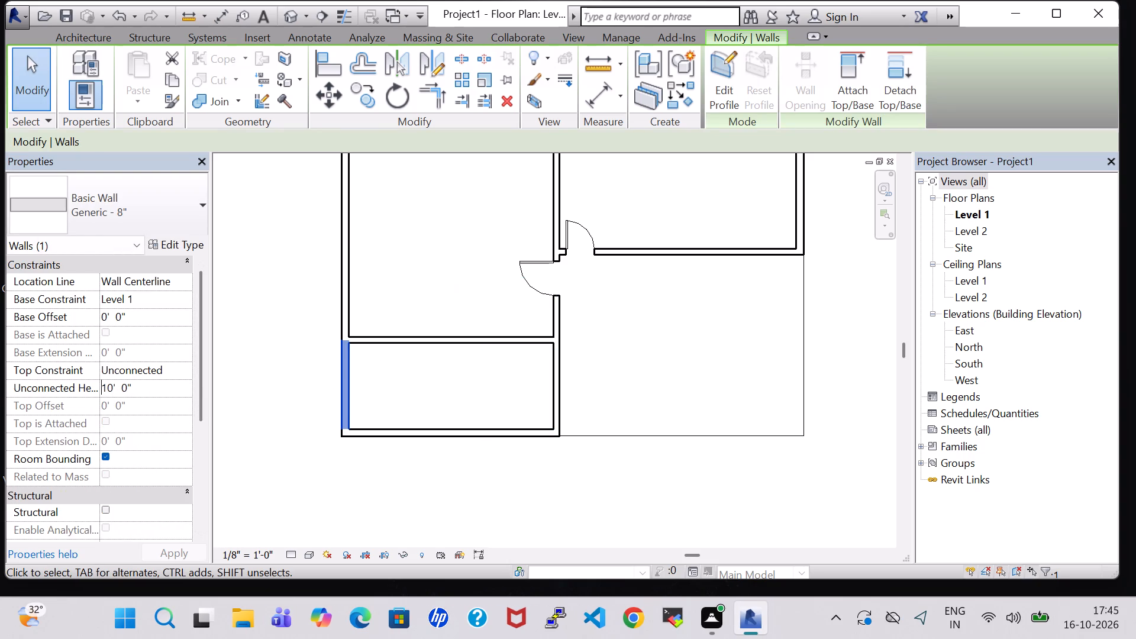
left_click(106, 389)
left_click(116, 390)
key("Left")
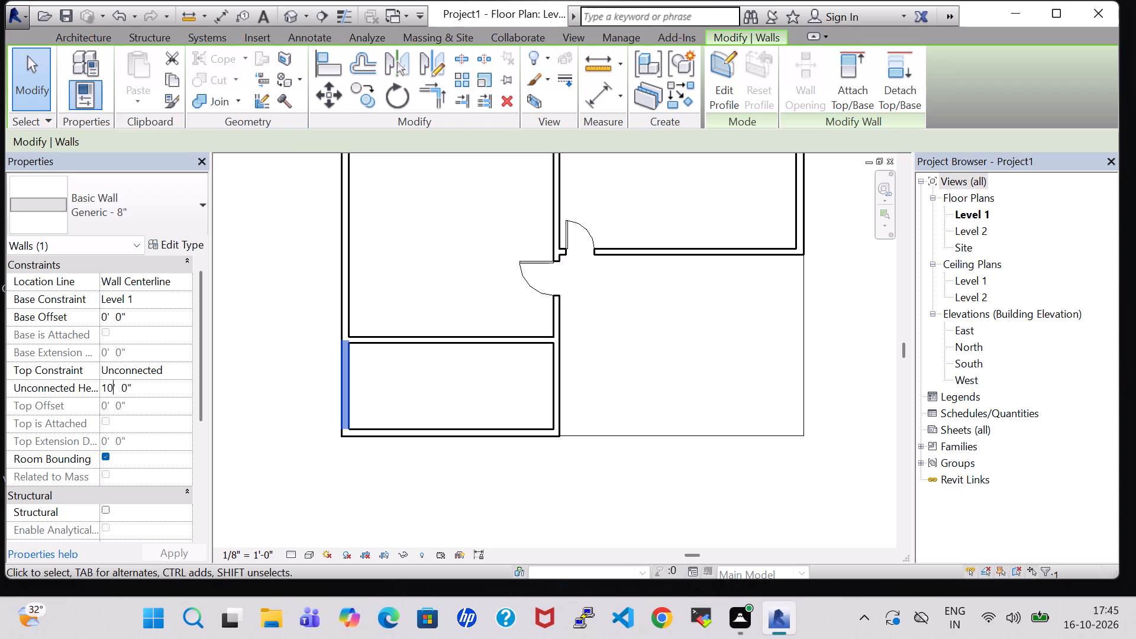
key("BackSpace")
key("BackSpace")
key("5")
left_click(182, 556)
left_click(364, 495)
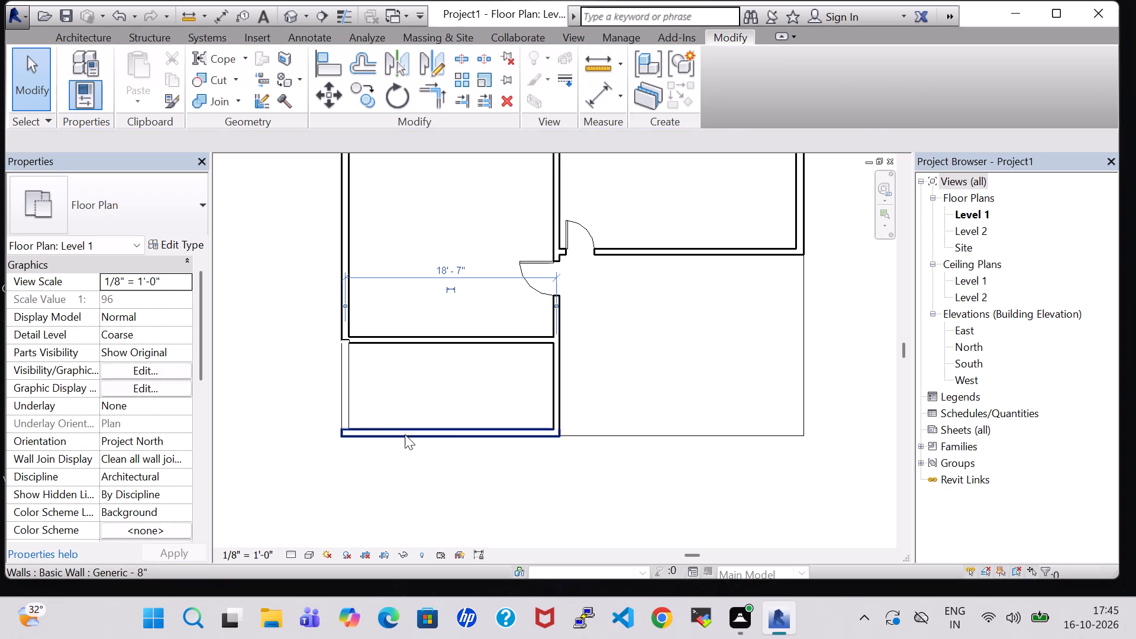
Set the Unconnected Height of the south exterior wall of the southwest room to 5' 0".
left_click(405, 434)
left_click(114, 388)
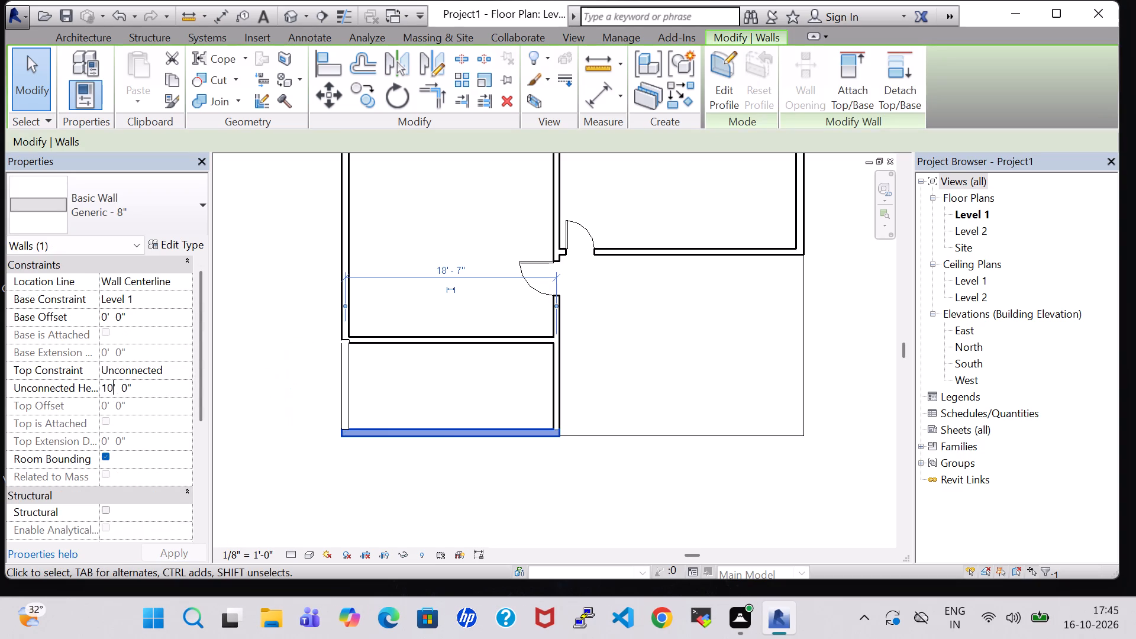
left_click(114, 388)
key("BackSpace")
key("BackSpace")
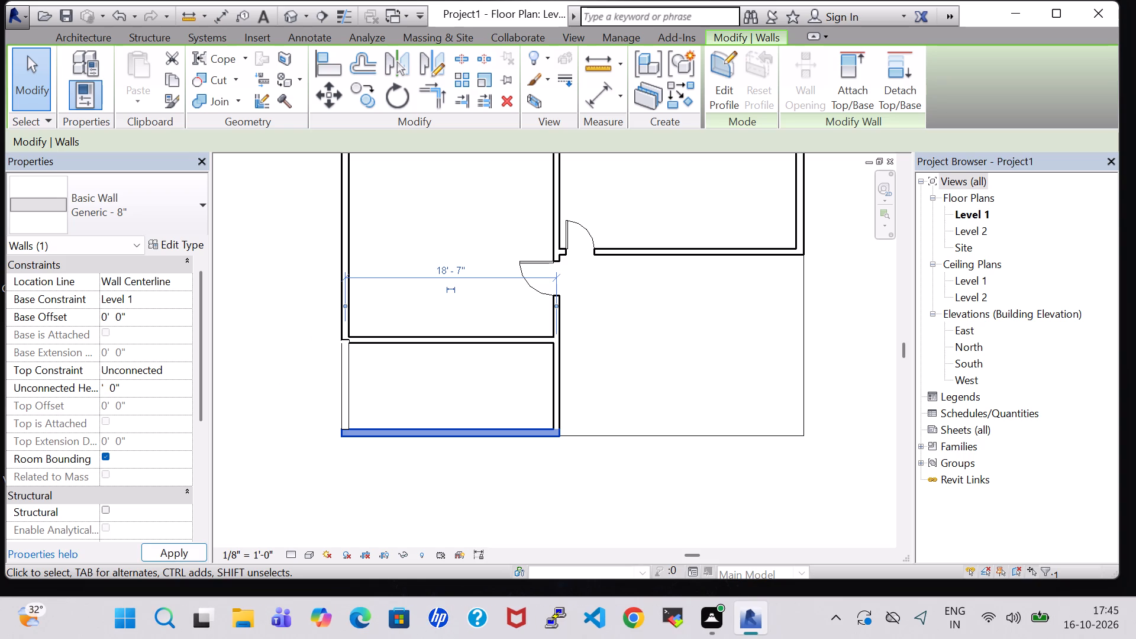
key("5")
left_click(156, 553)
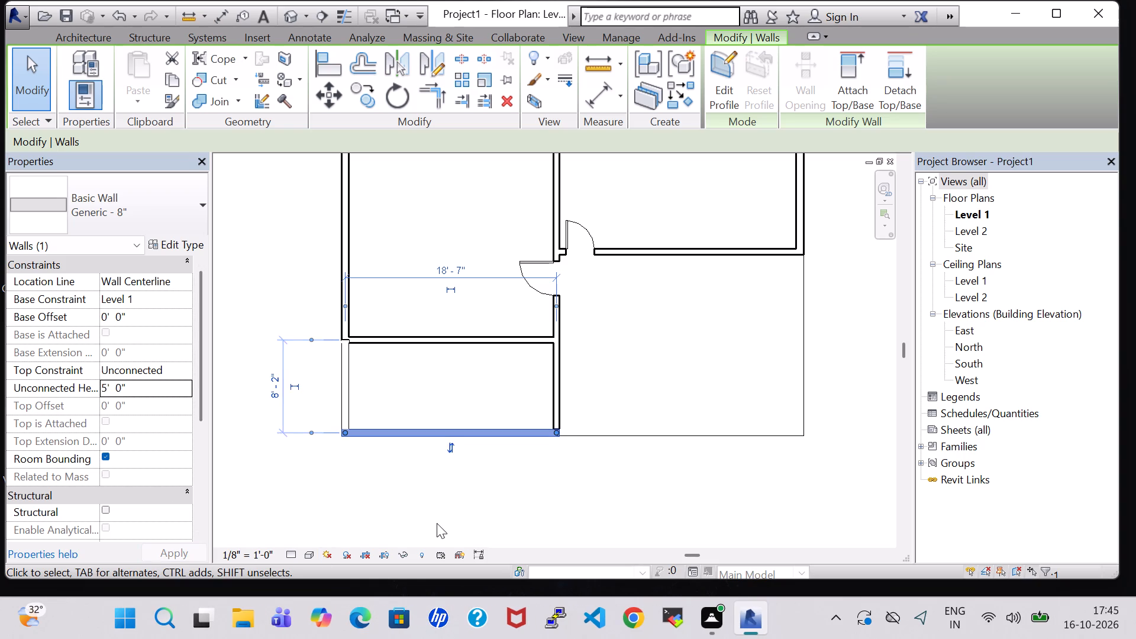
left_click(437, 523)
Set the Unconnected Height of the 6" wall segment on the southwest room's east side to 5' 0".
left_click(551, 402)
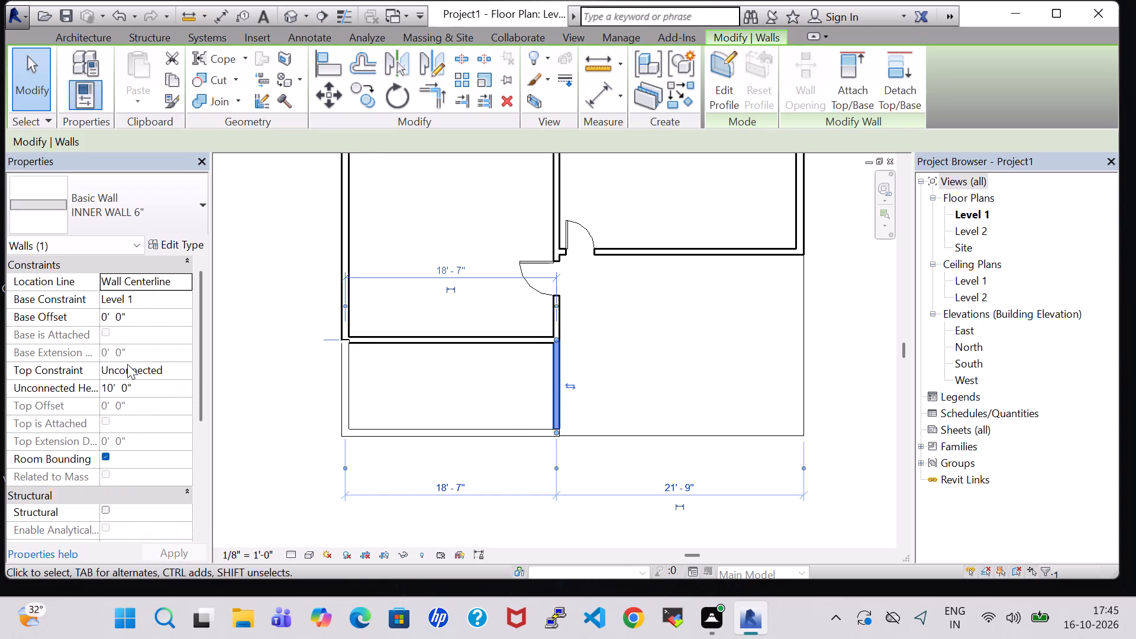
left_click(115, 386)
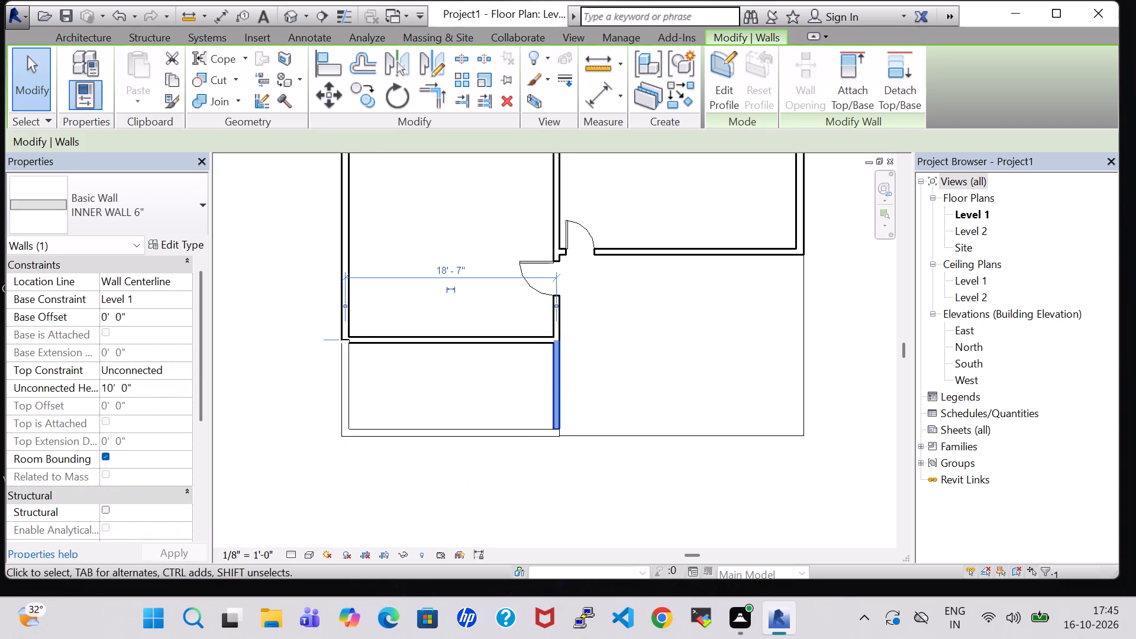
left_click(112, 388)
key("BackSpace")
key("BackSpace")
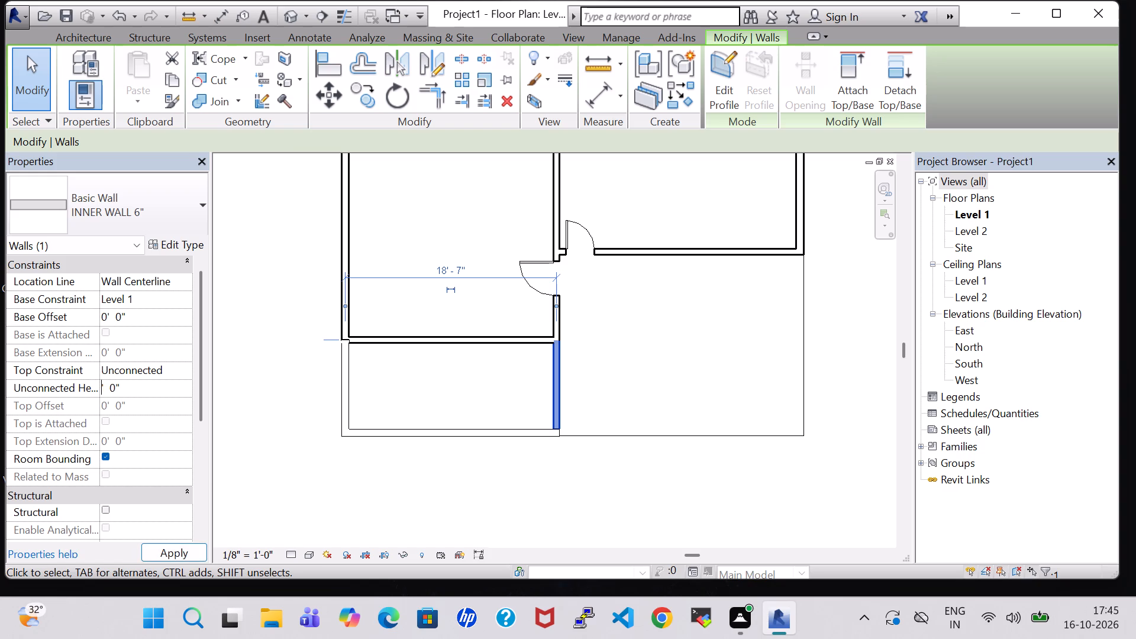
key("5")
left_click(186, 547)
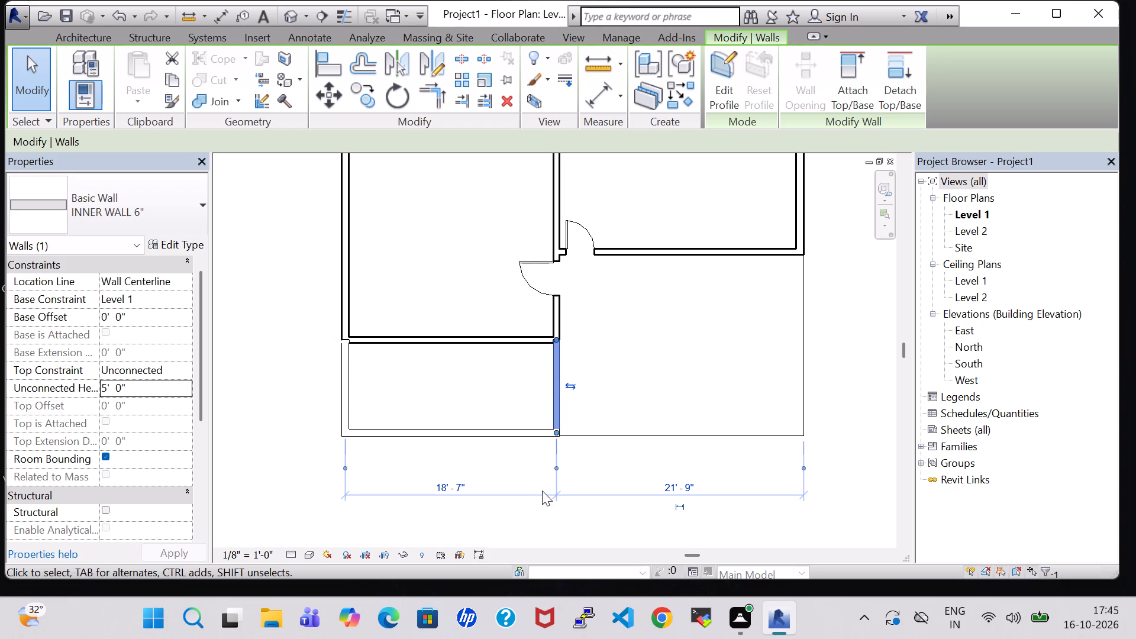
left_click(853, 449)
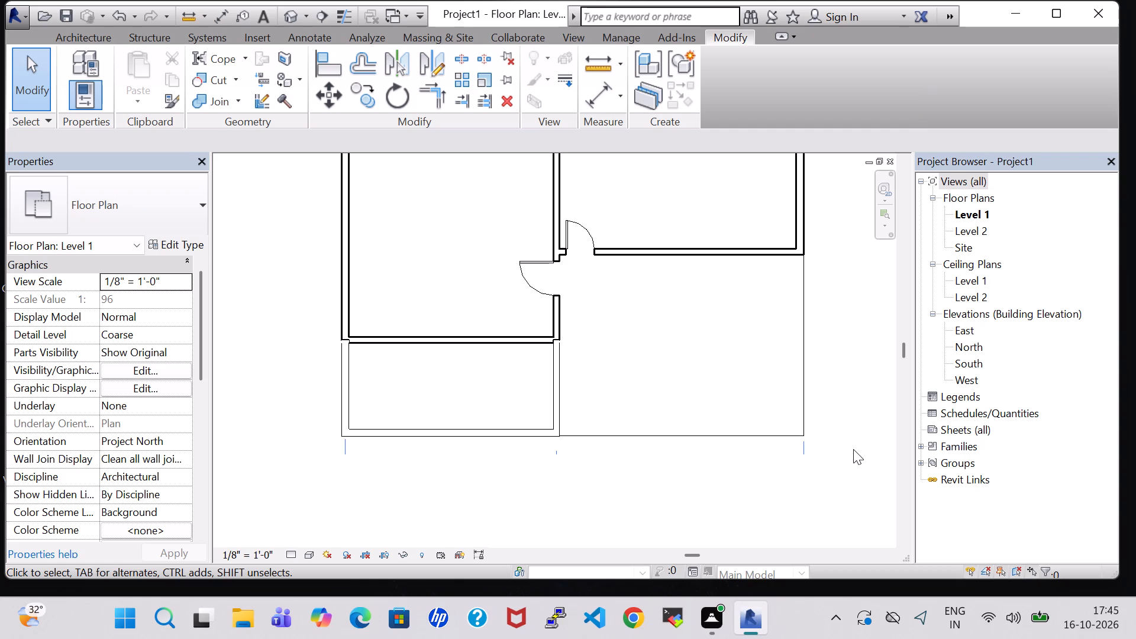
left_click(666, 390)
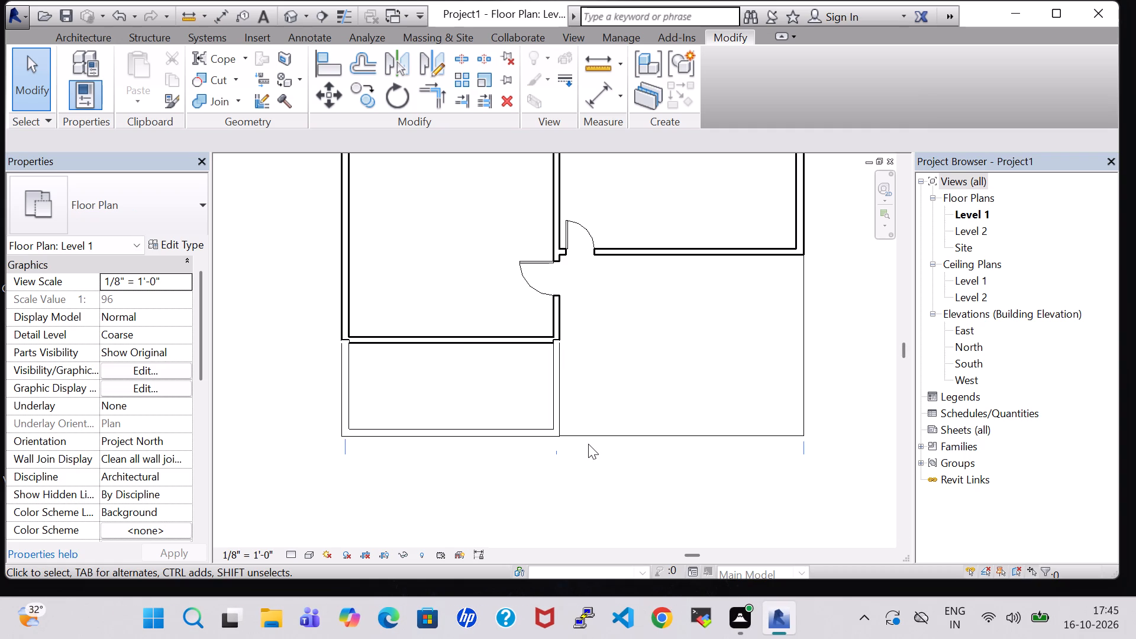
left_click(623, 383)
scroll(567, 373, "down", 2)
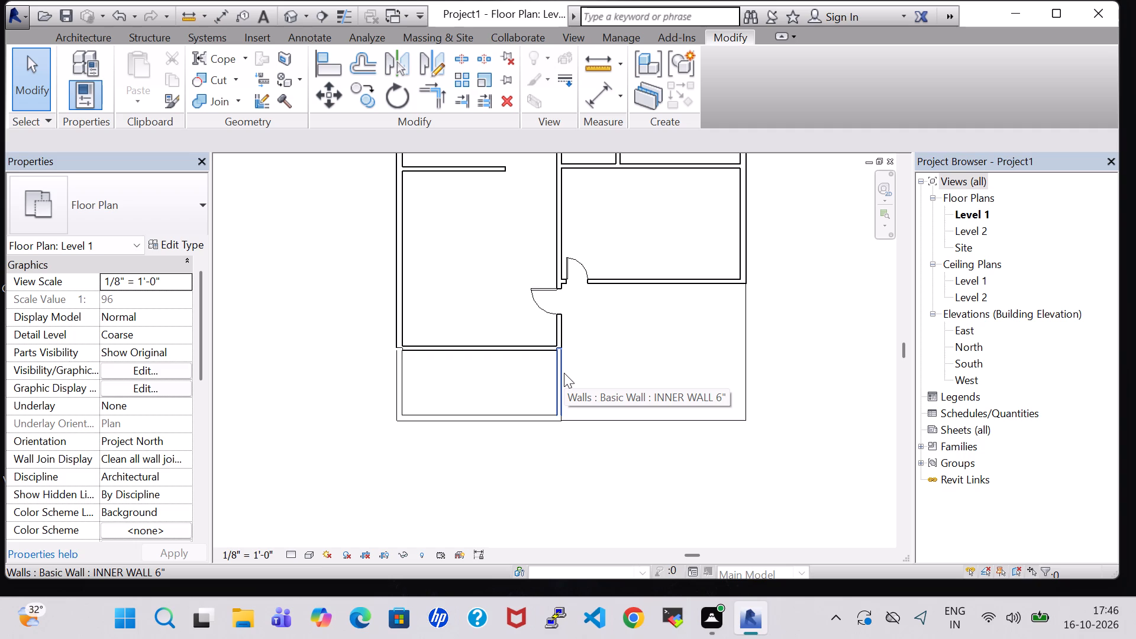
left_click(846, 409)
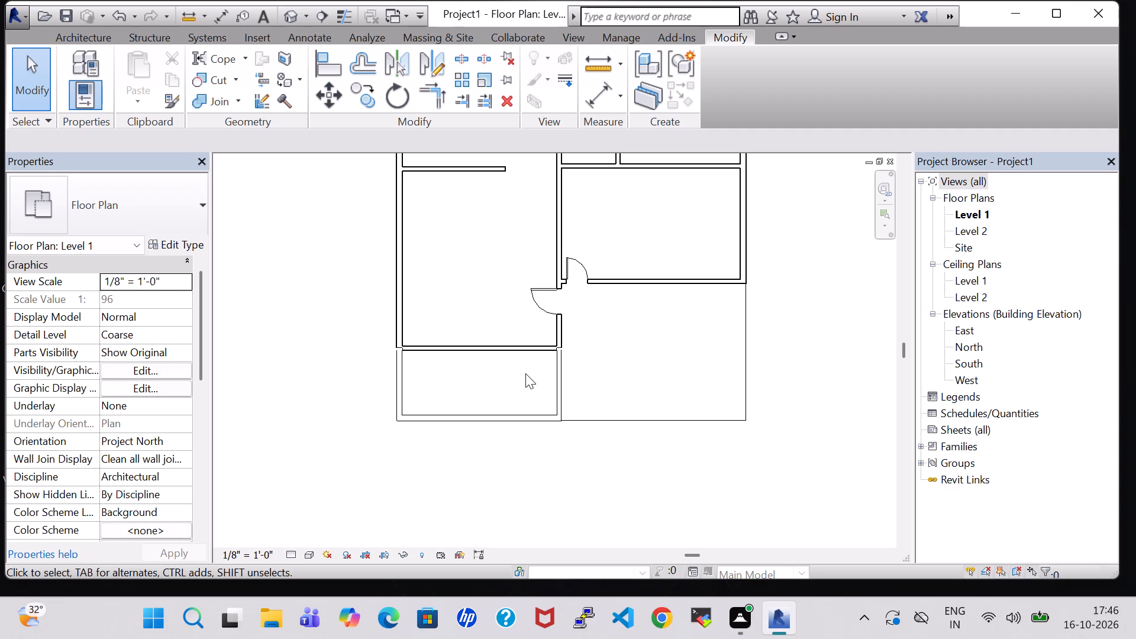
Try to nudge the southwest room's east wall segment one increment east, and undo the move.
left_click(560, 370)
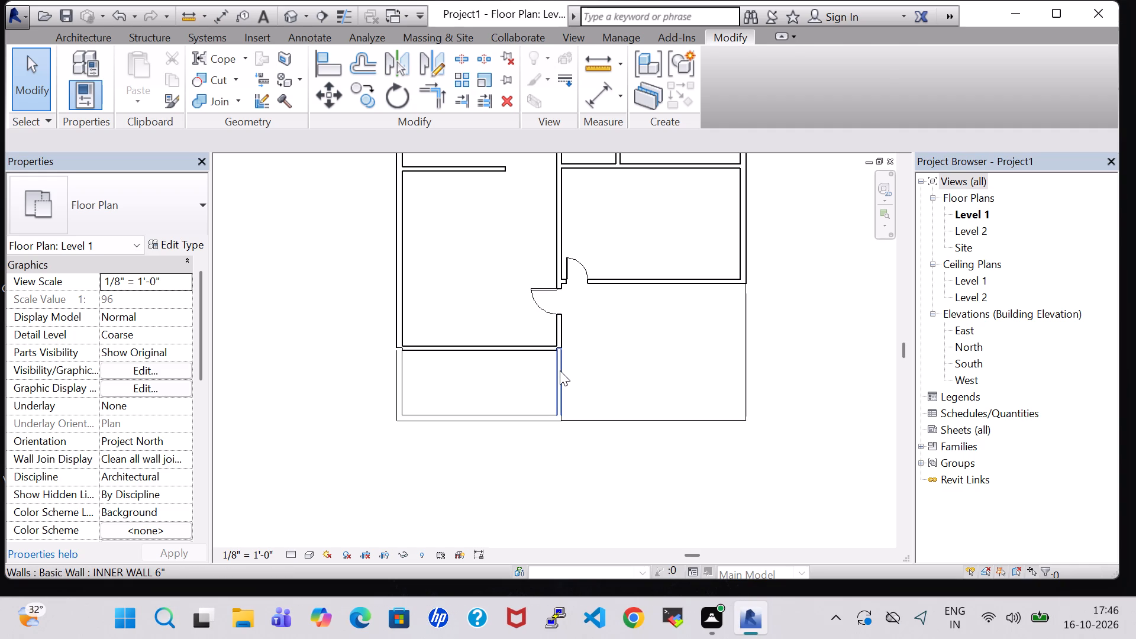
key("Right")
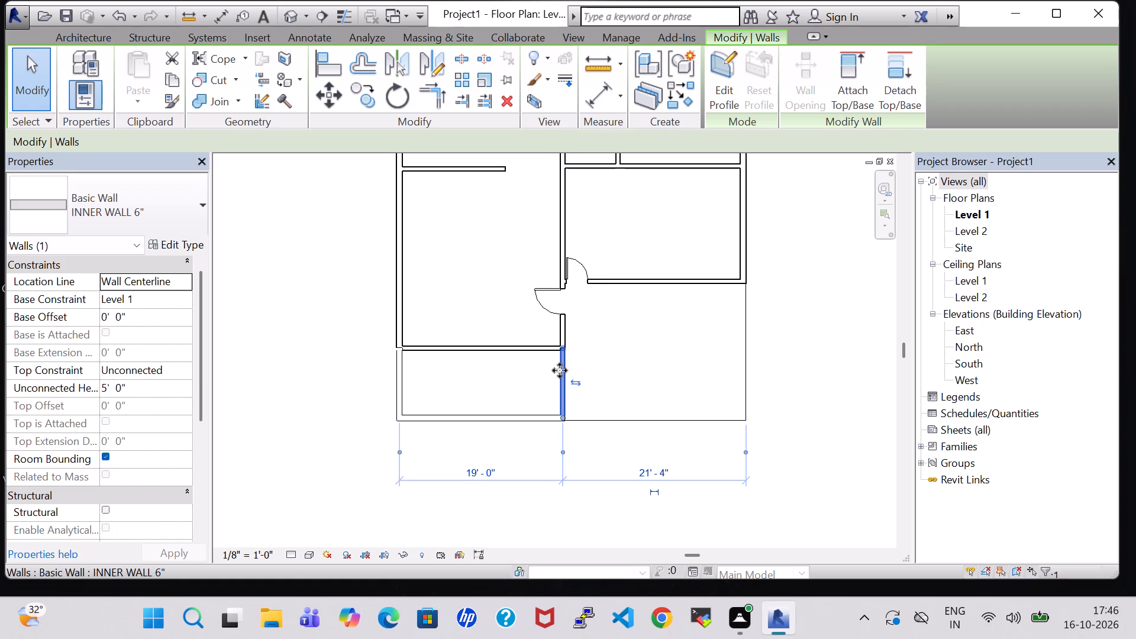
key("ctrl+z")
Delete the 6" wall segment on the east side of the southwest room.
left_click(560, 378)
key("Delete")
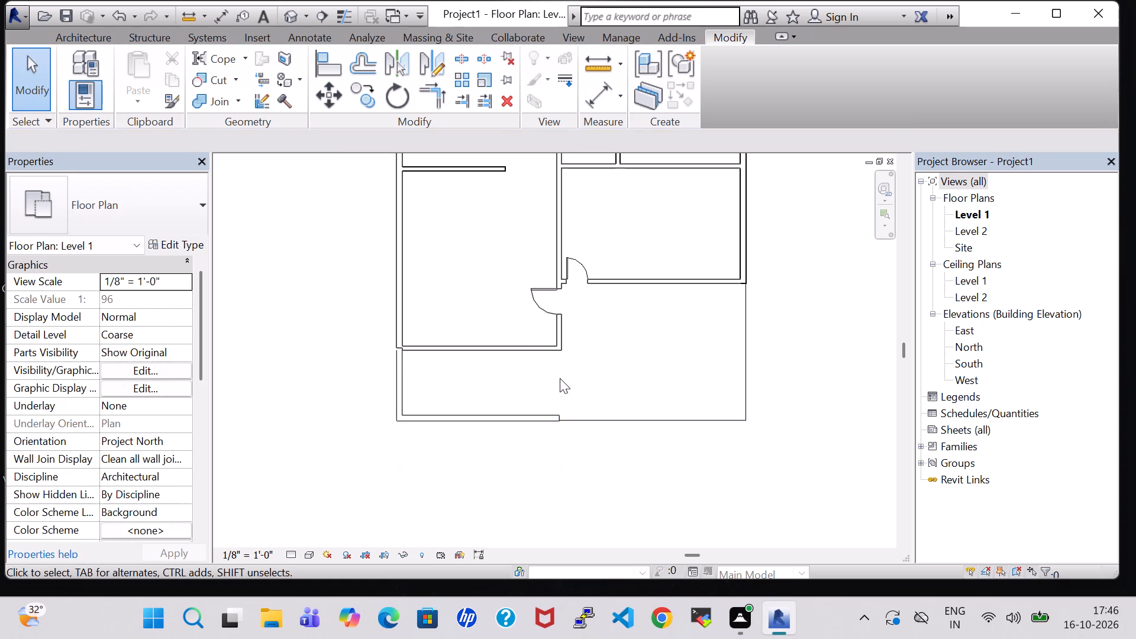
Draw a Generic 8" wall about 2' 11" east of the southwest partition's end, running about 8' 5" south to the room separation line.
left_click(88, 35)
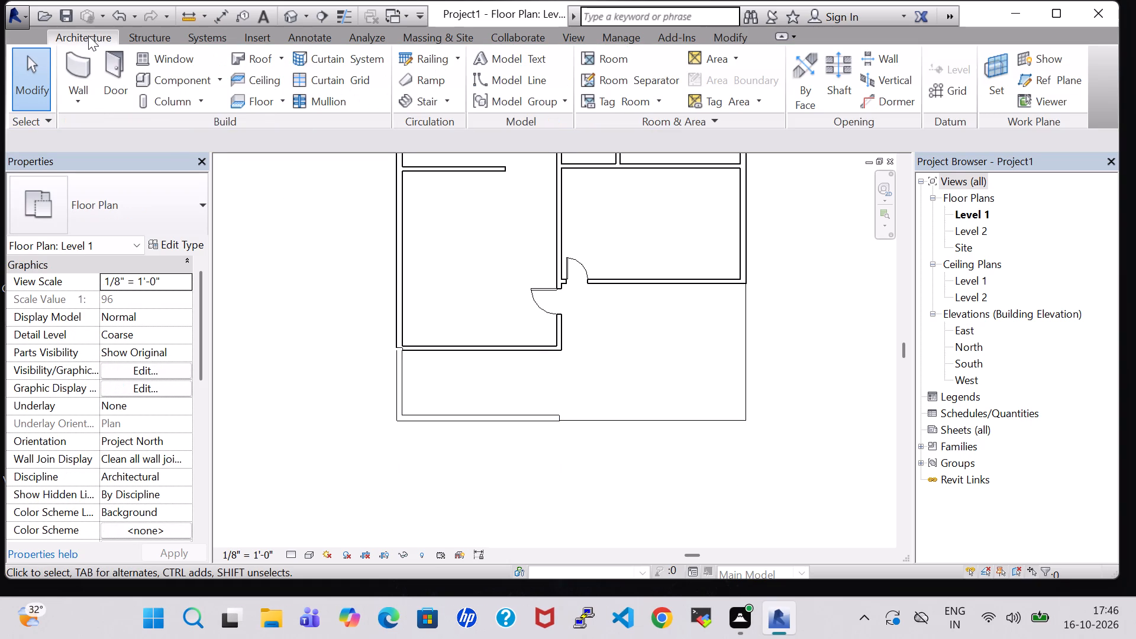
left_click(89, 59)
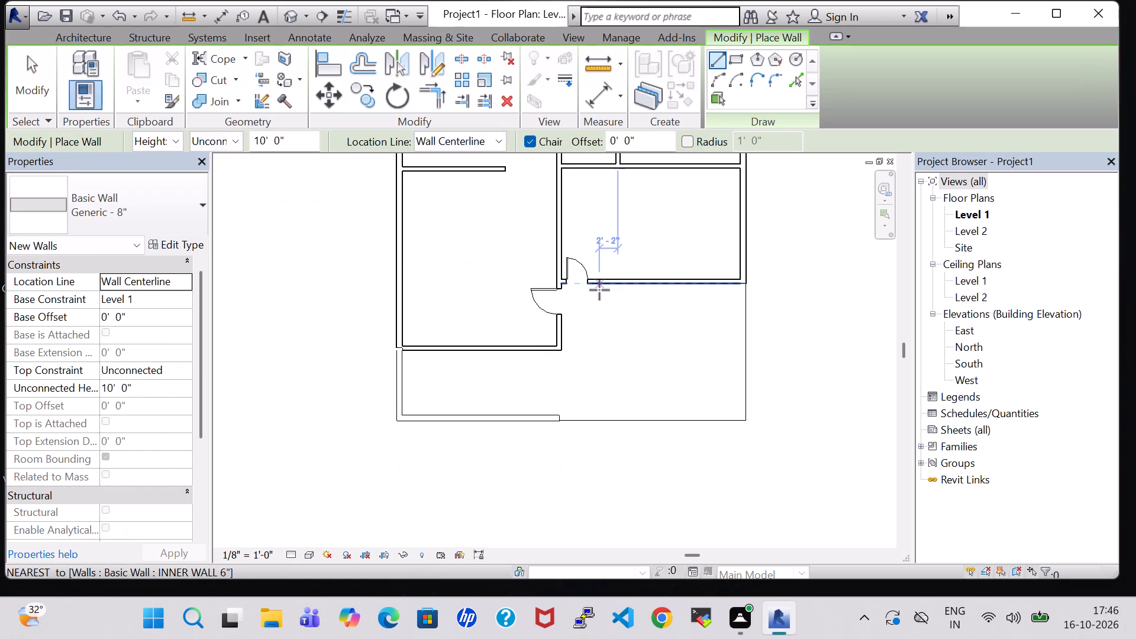
left_click(584, 349)
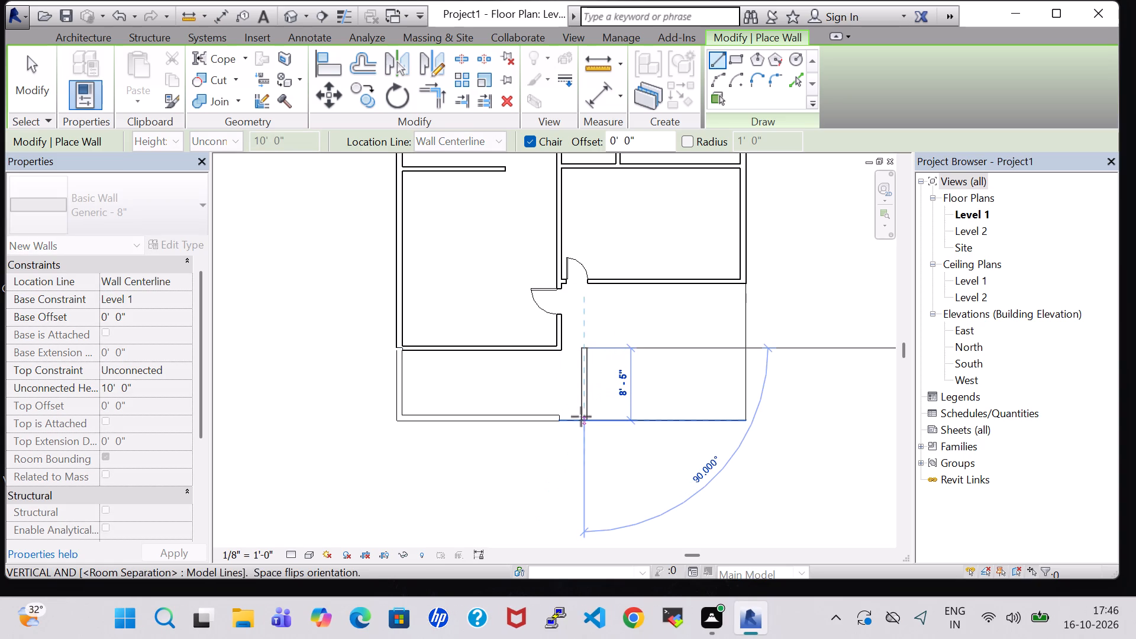
left_click(581, 417)
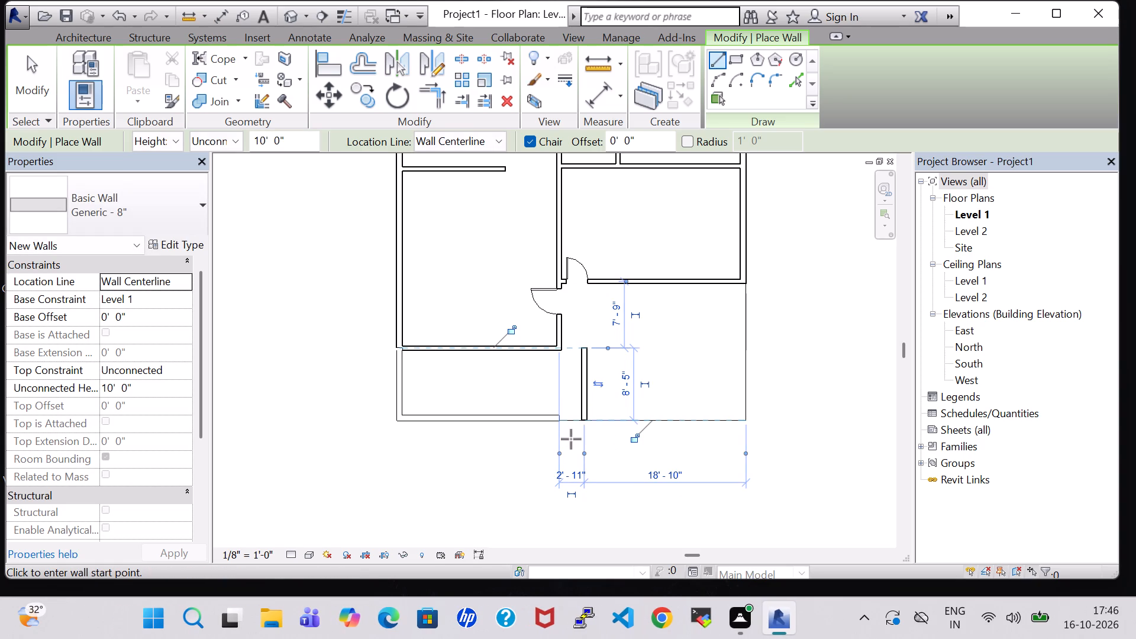
key("Escape")
key("Escape")
Nudge the south room separation line east until its west end and the adjoining south wall meet the new wall, leaving the line 18' 10" long.
left_click(572, 418)
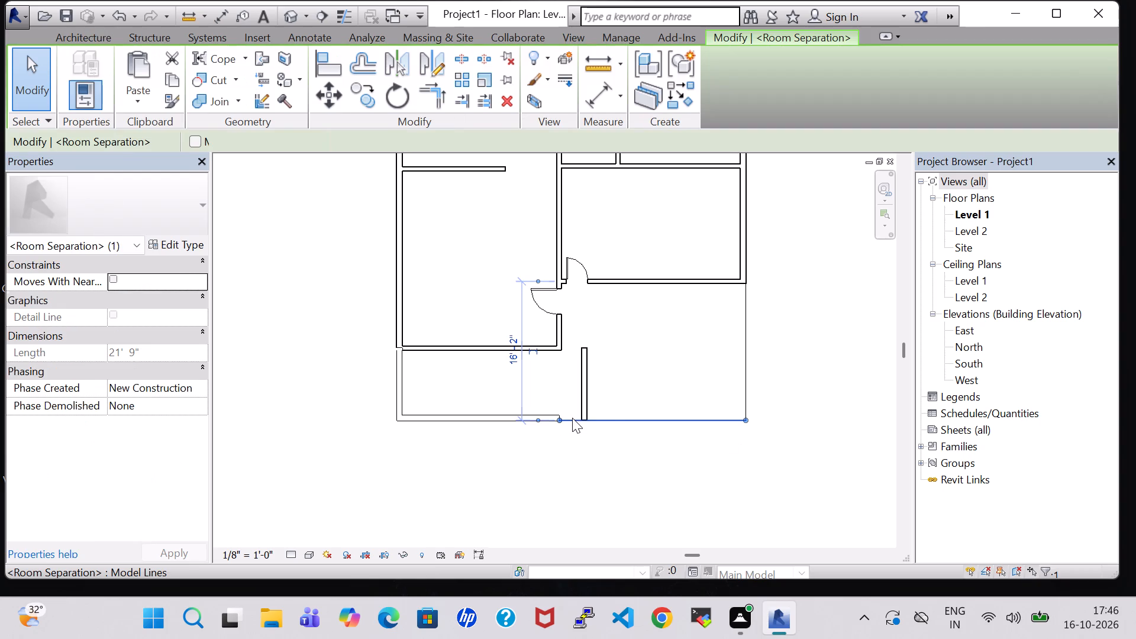
key("Right")
key("Right")
key("Right")
key("Right")
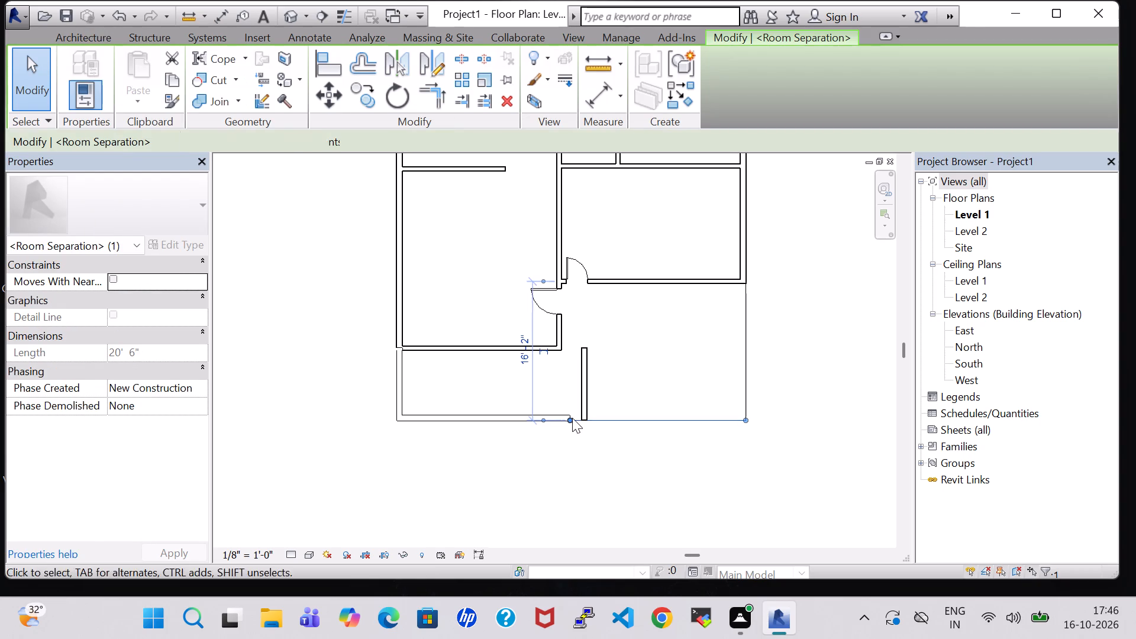
key("Right")
key("Right")
key("Right")
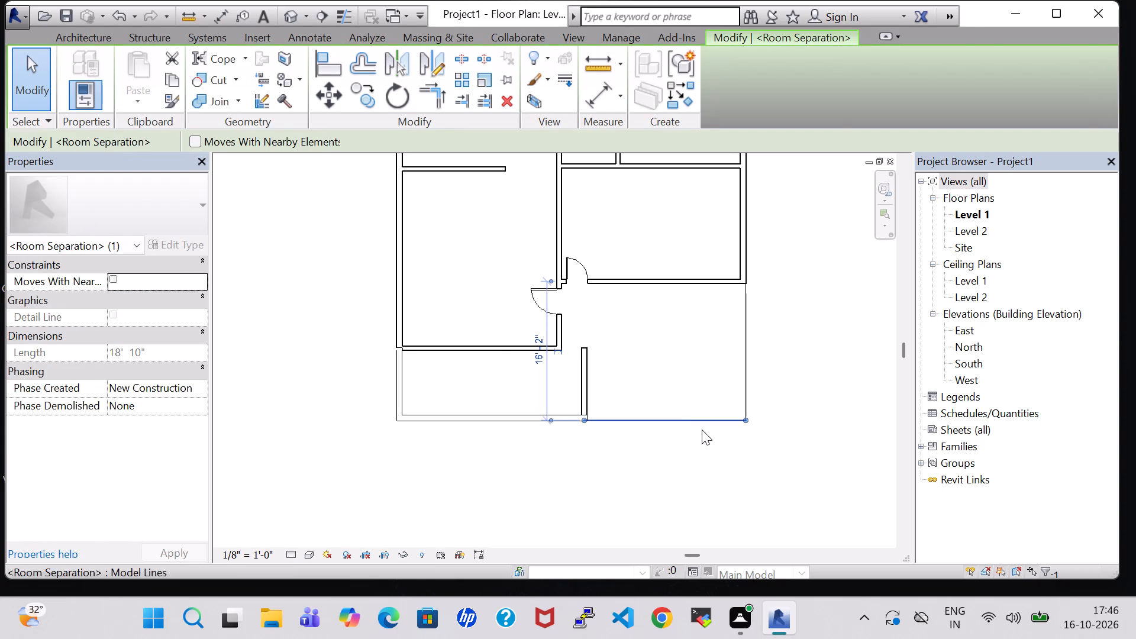
left_click(667, 436)
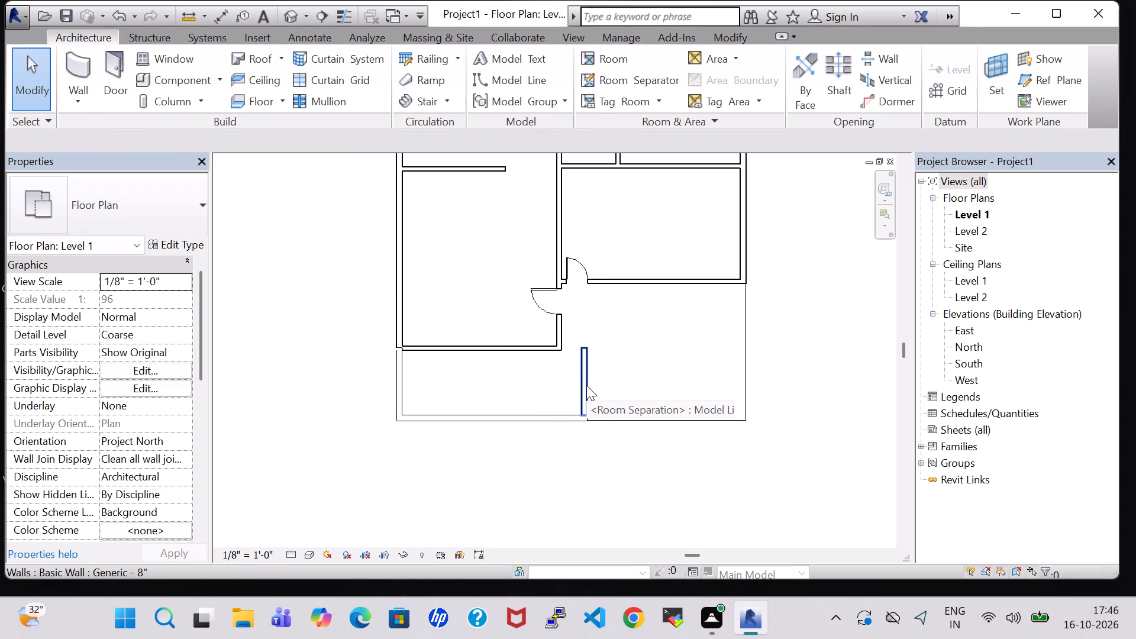
Set the Unconnected Height of the new wall east of the southwest room to 5' 0".
left_click(586, 385)
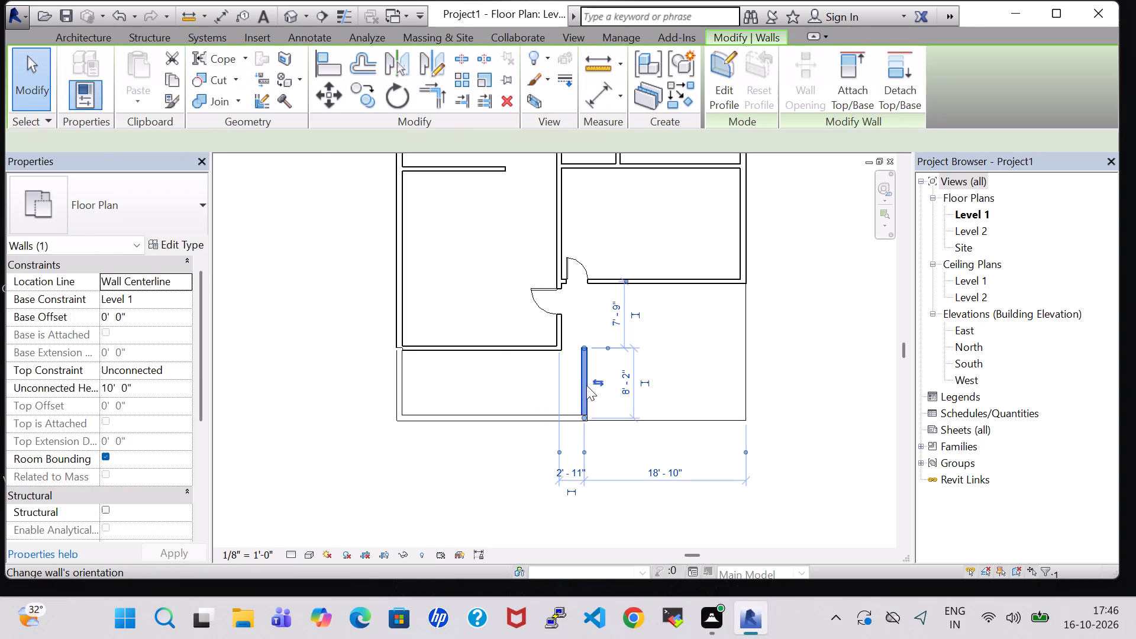
left_click(115, 388)
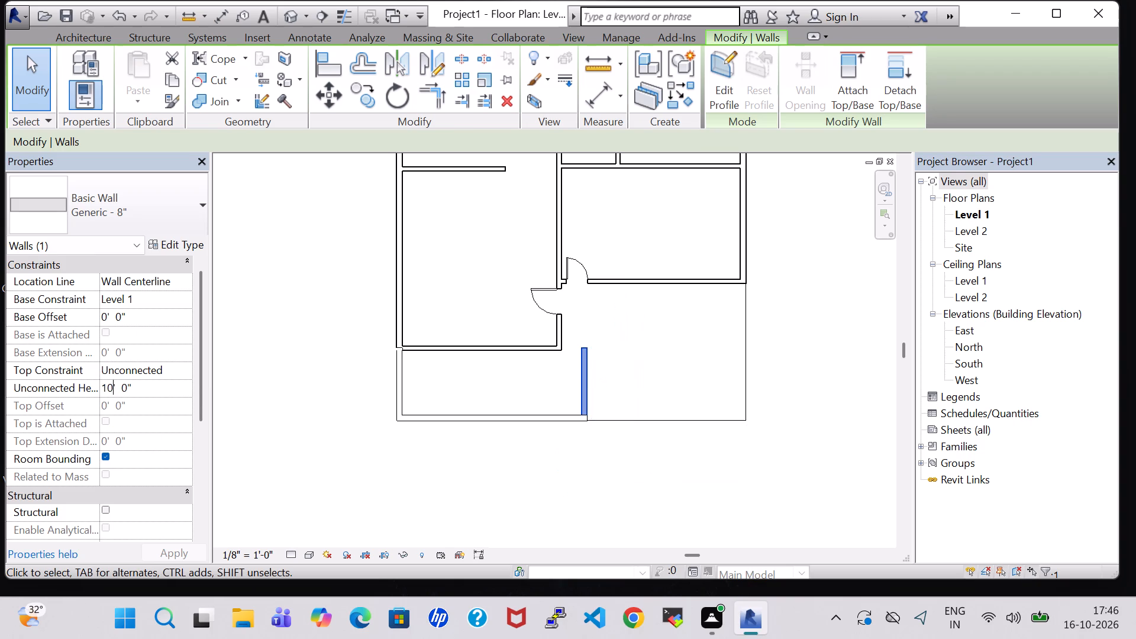
key("BackSpace")
key("BackSpace")
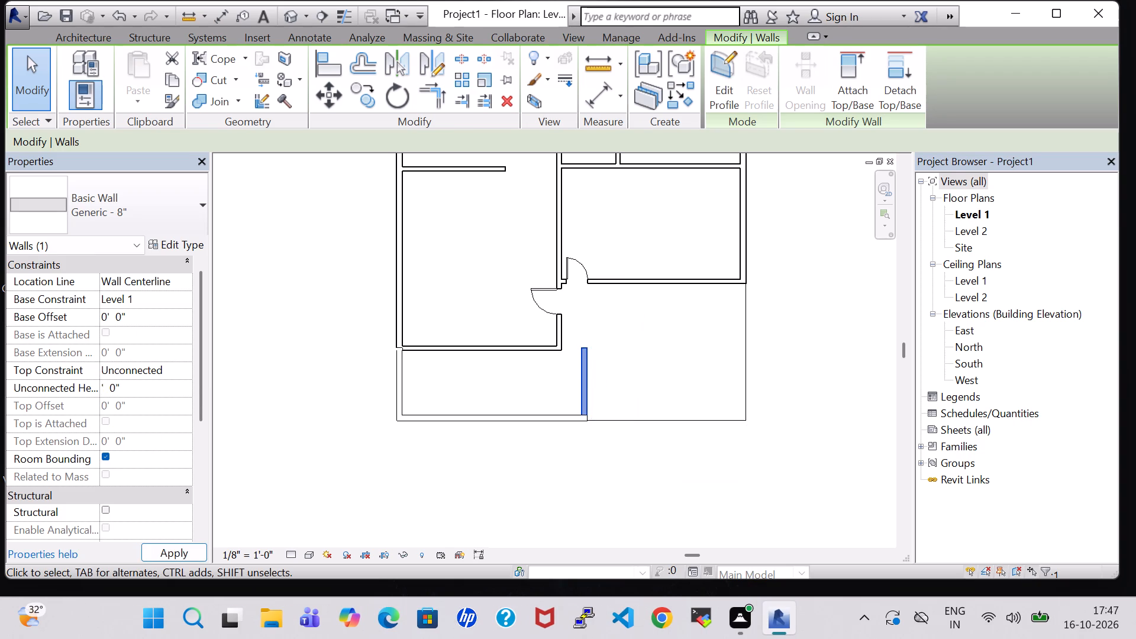
key("5")
left_click(169, 553)
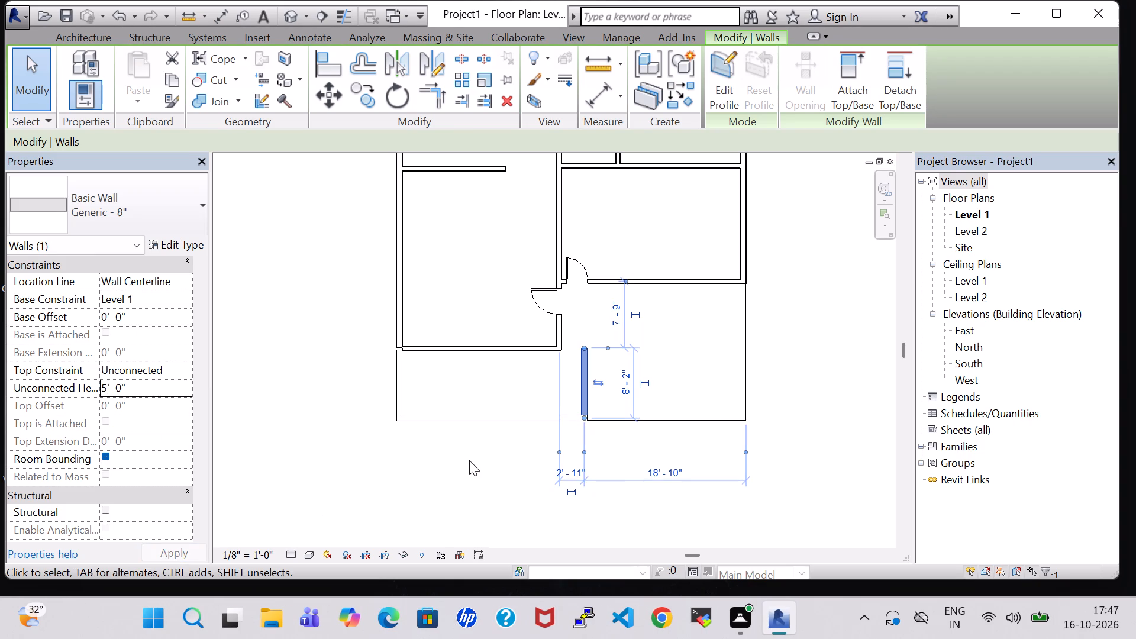
left_click(772, 409)
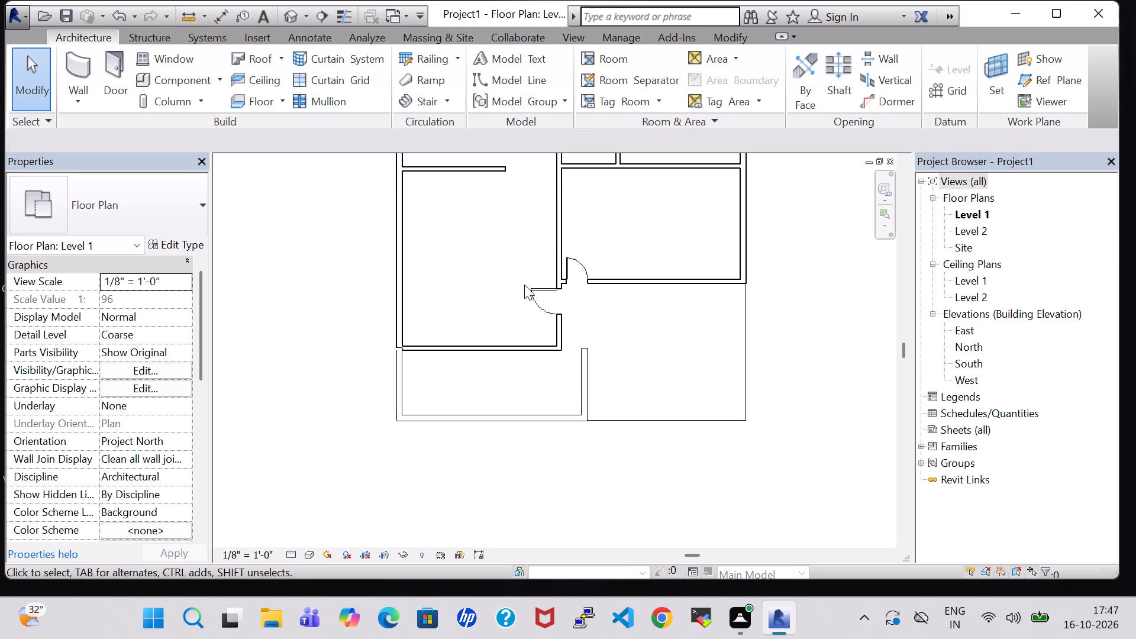
Split the central wall with a gap at two points beside the southeast enclosed room and delete the roughly 5' 9 1/2" segment between them.
left_click(726, 35)
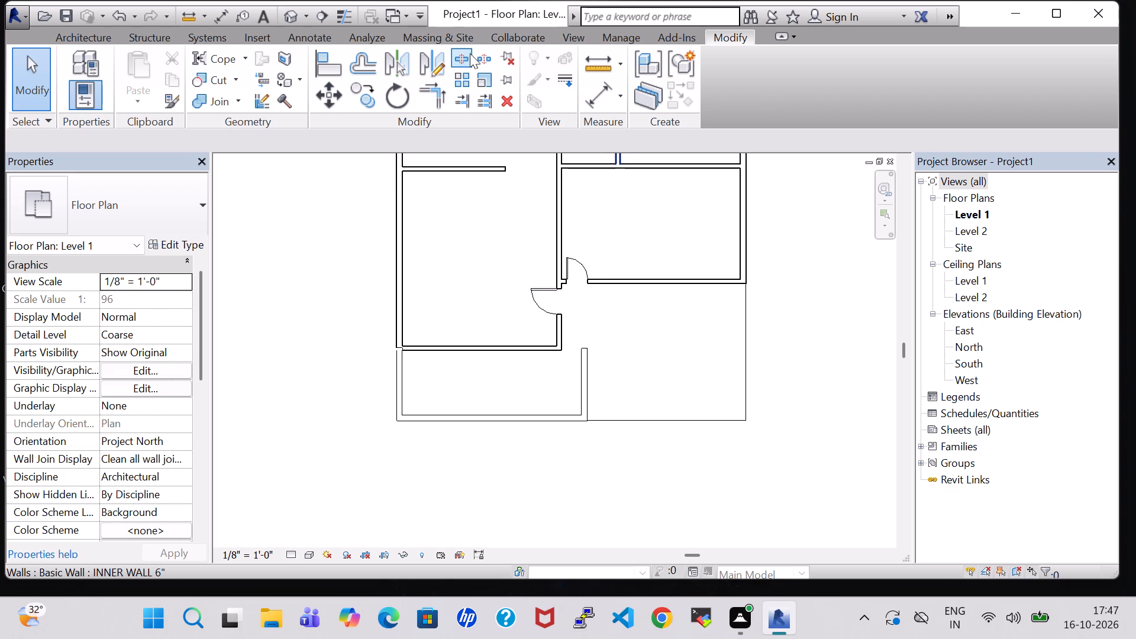
left_click(485, 59)
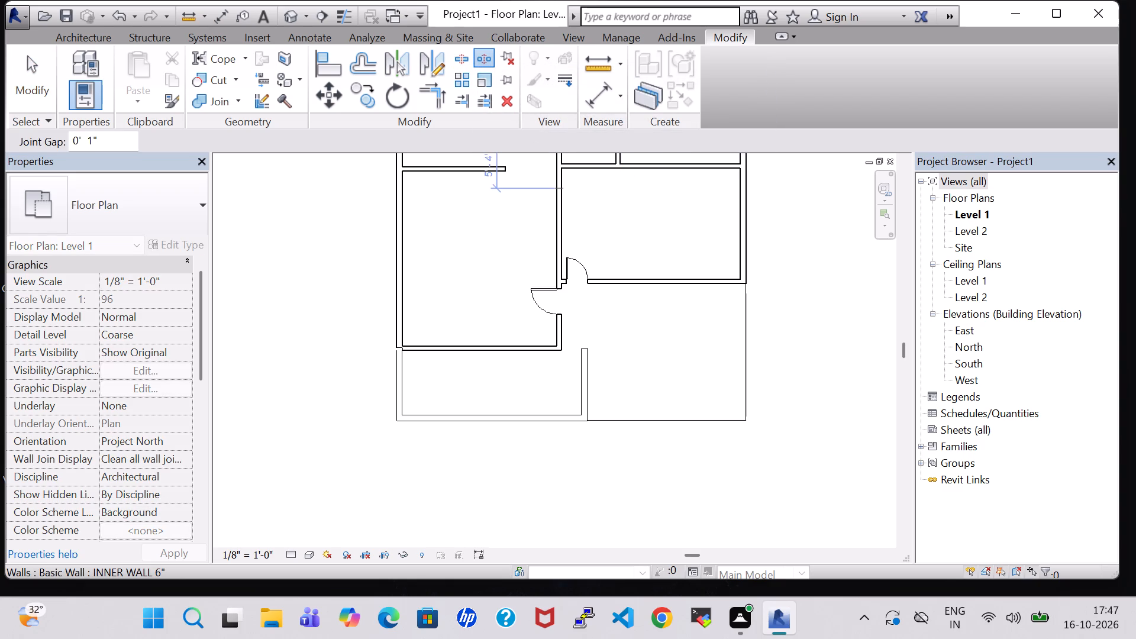
left_click(561, 193)
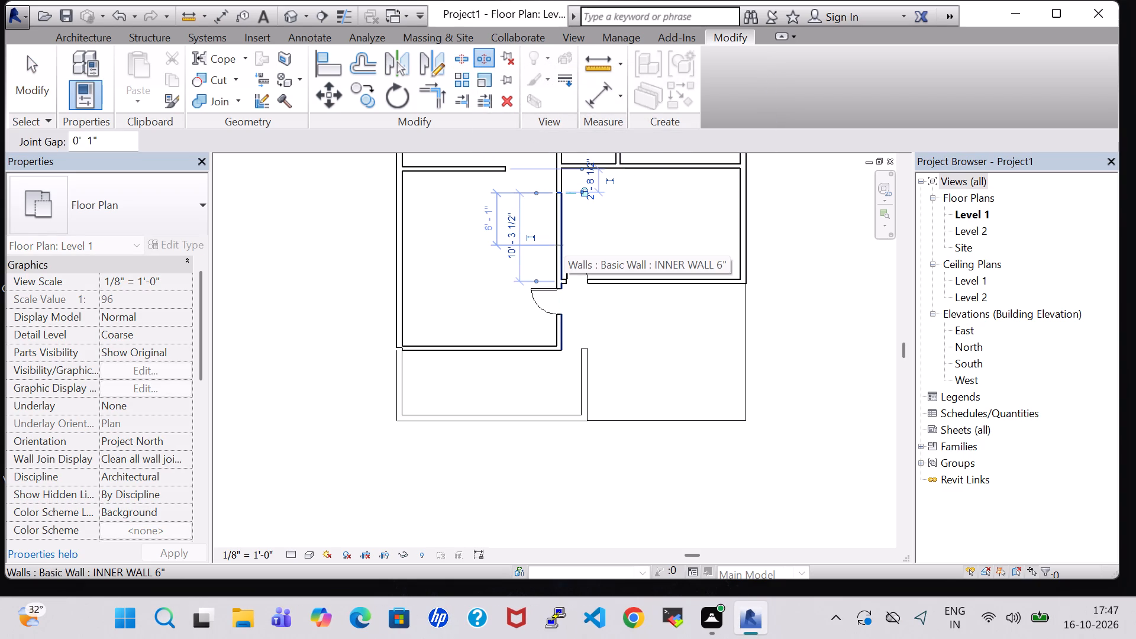
left_click(564, 243)
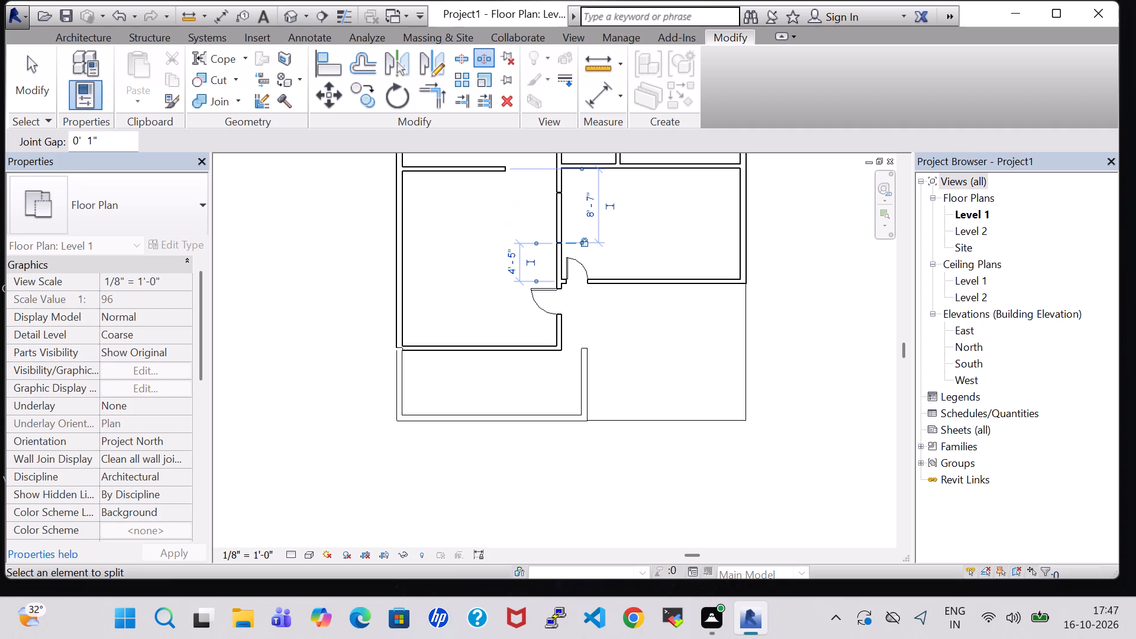
key("Escape")
key("Escape")
left_click(560, 210)
key("Delete")
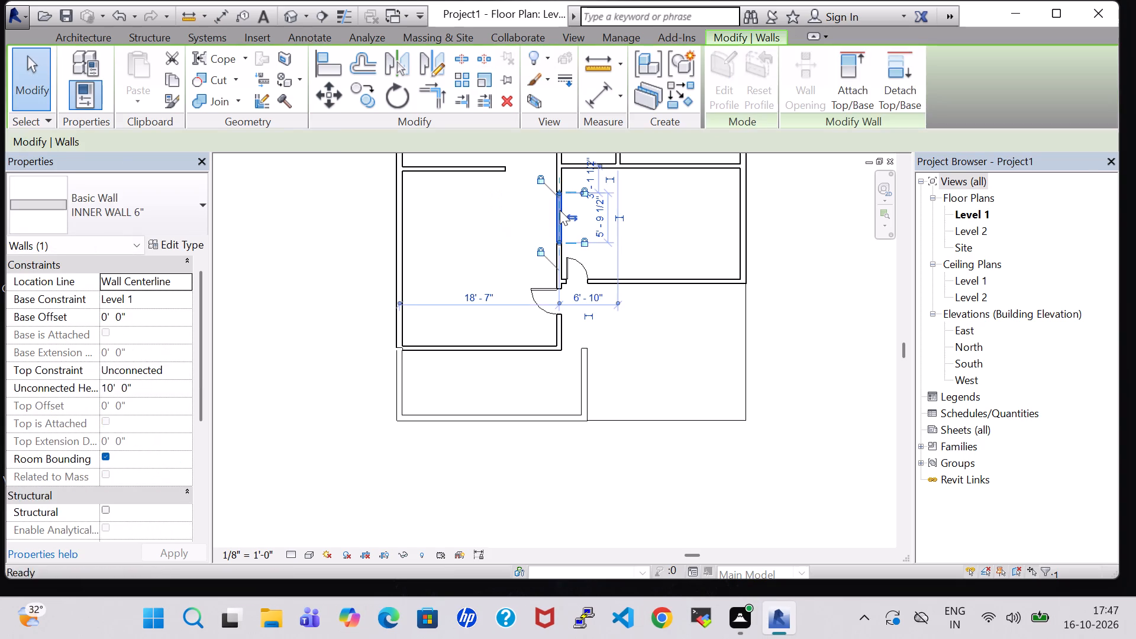
left_click(785, 257)
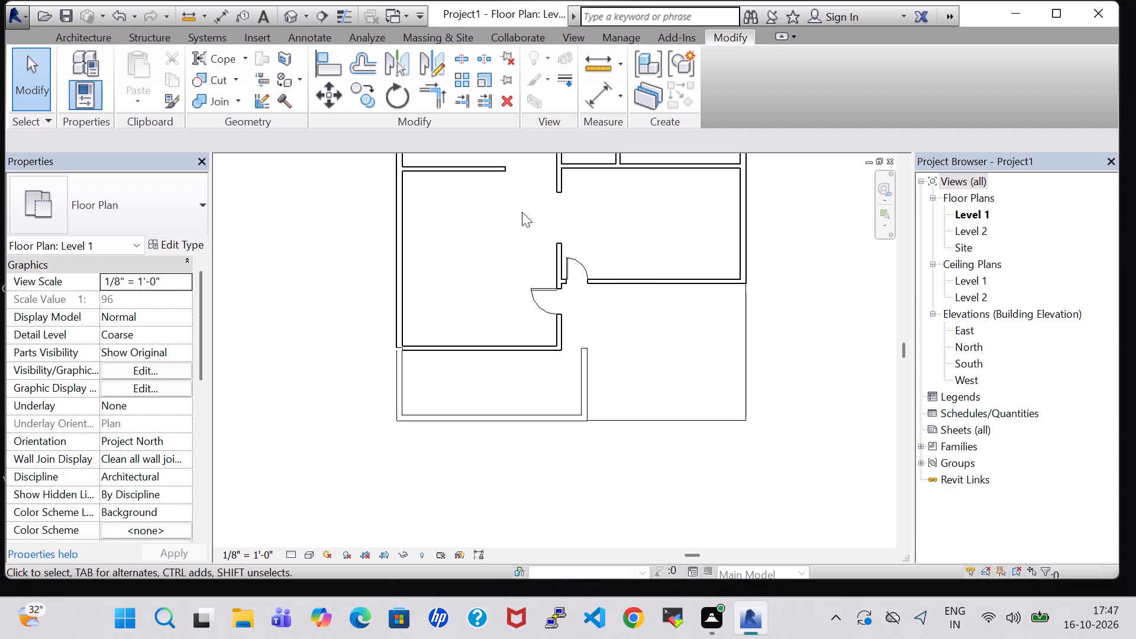
Place a 3' 0" wide U-shaped winder stair from Level 1 to Level 2 between the two short west partitions, with its open end facing west.
middle_click_drag(525, 212, 527, 350)
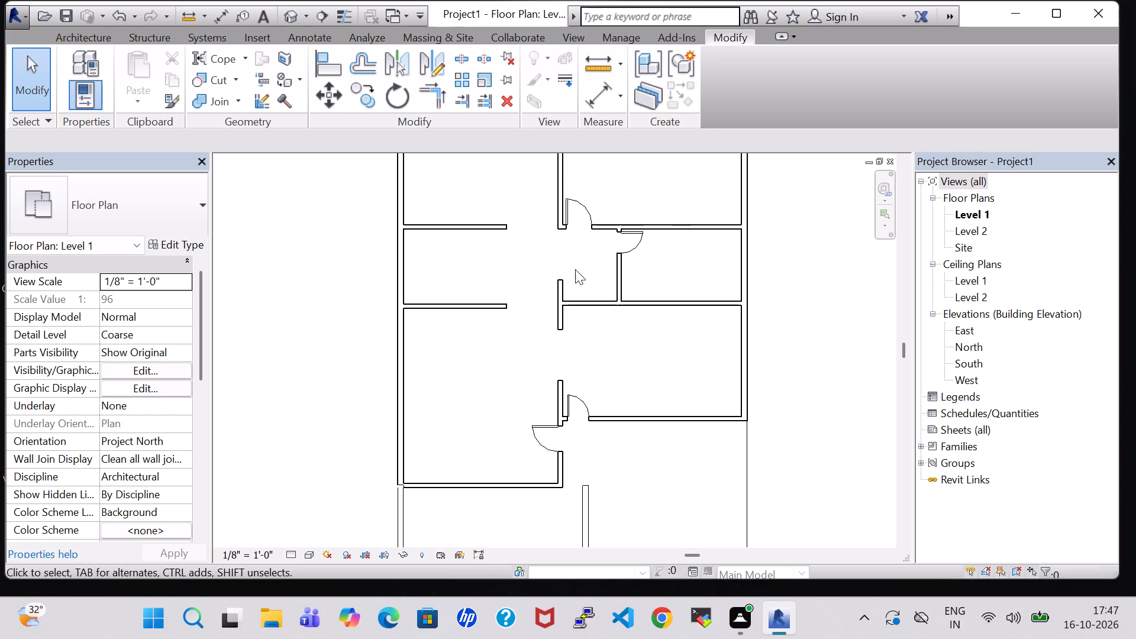
scroll(525, 208, "down", 1)
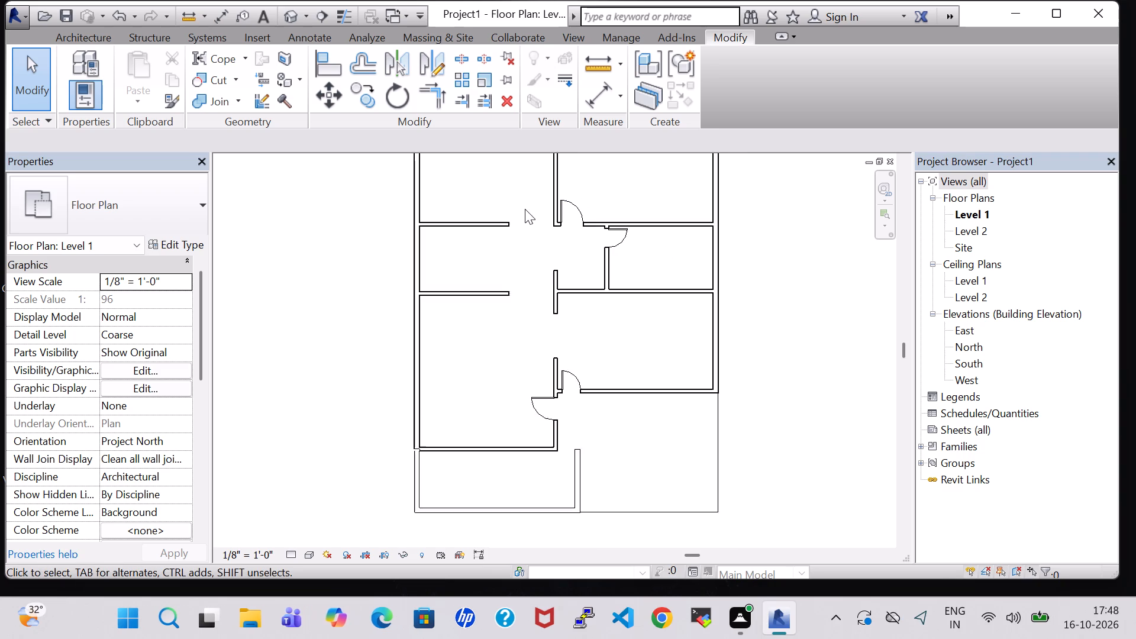
scroll(525, 209, "down", 1)
left_click(97, 41)
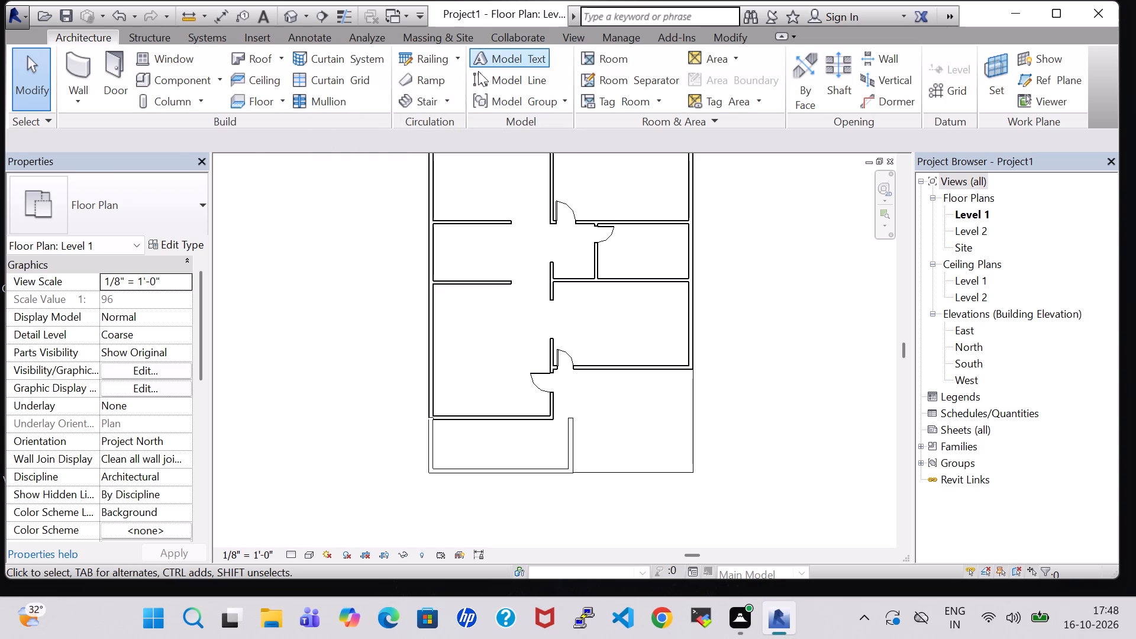
left_click(431, 99)
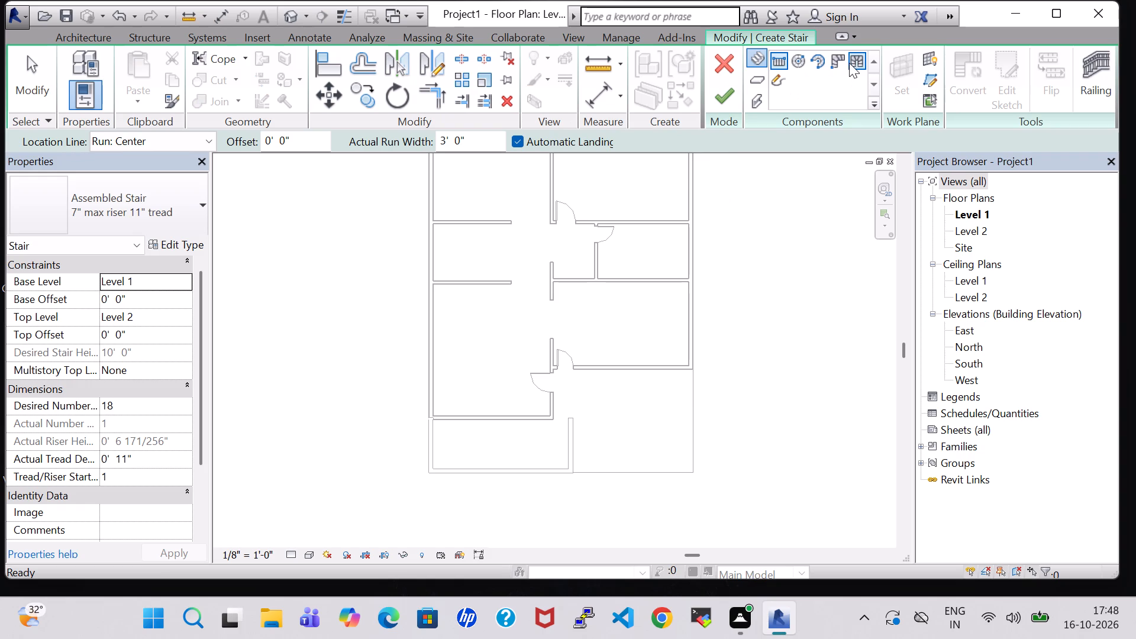
left_click(849, 63)
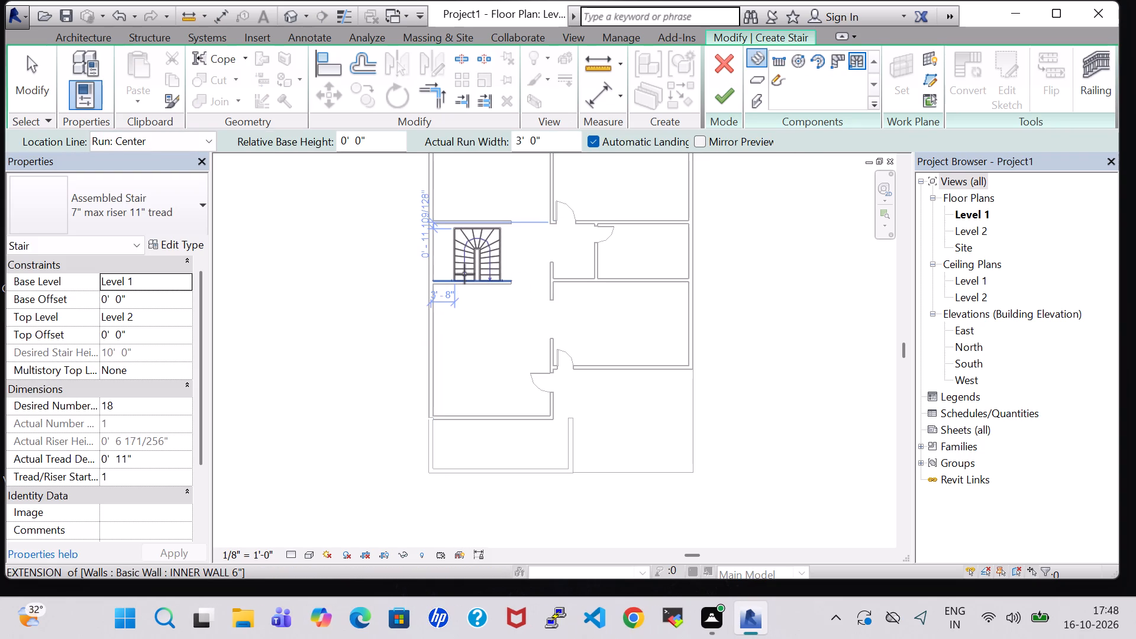
key("space")
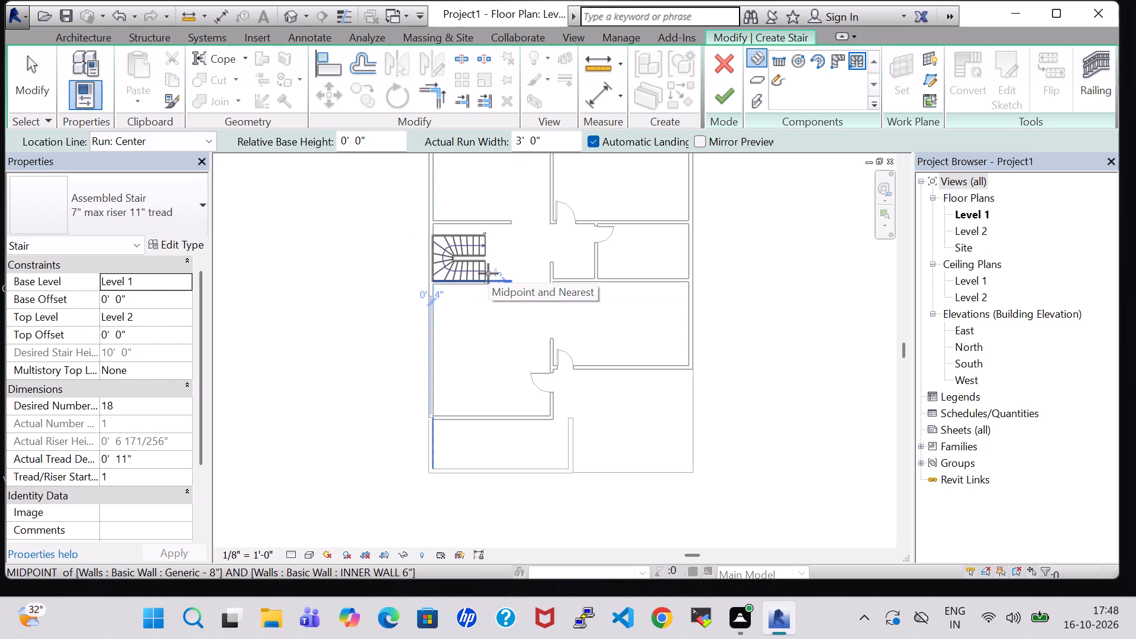
key("space")
key("space")
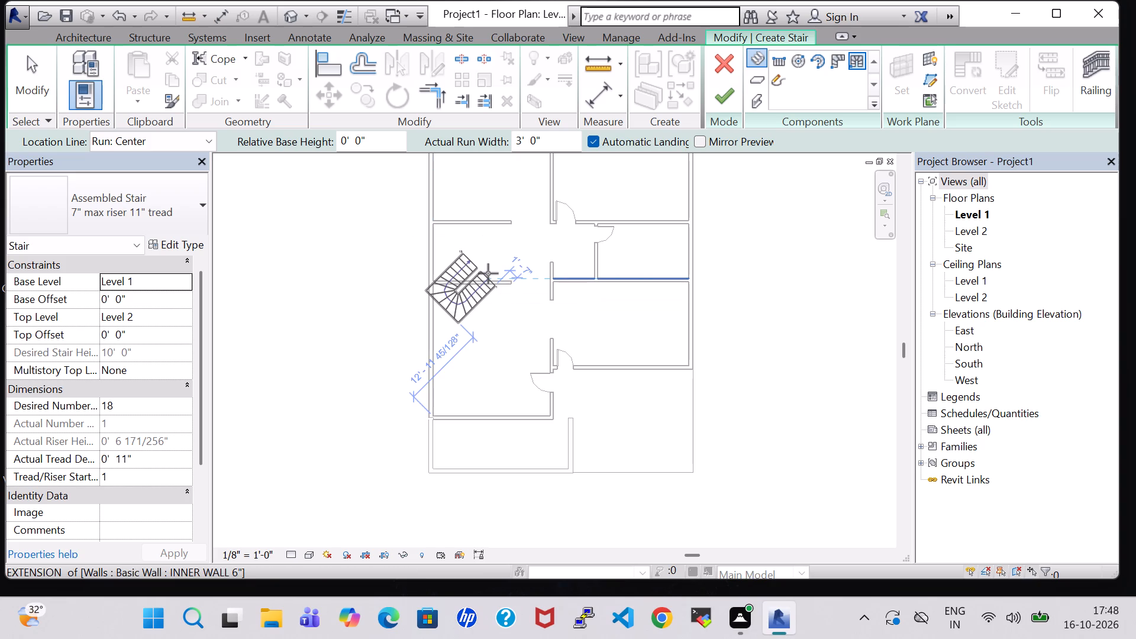
key("space")
scroll(469, 247, "up", 2)
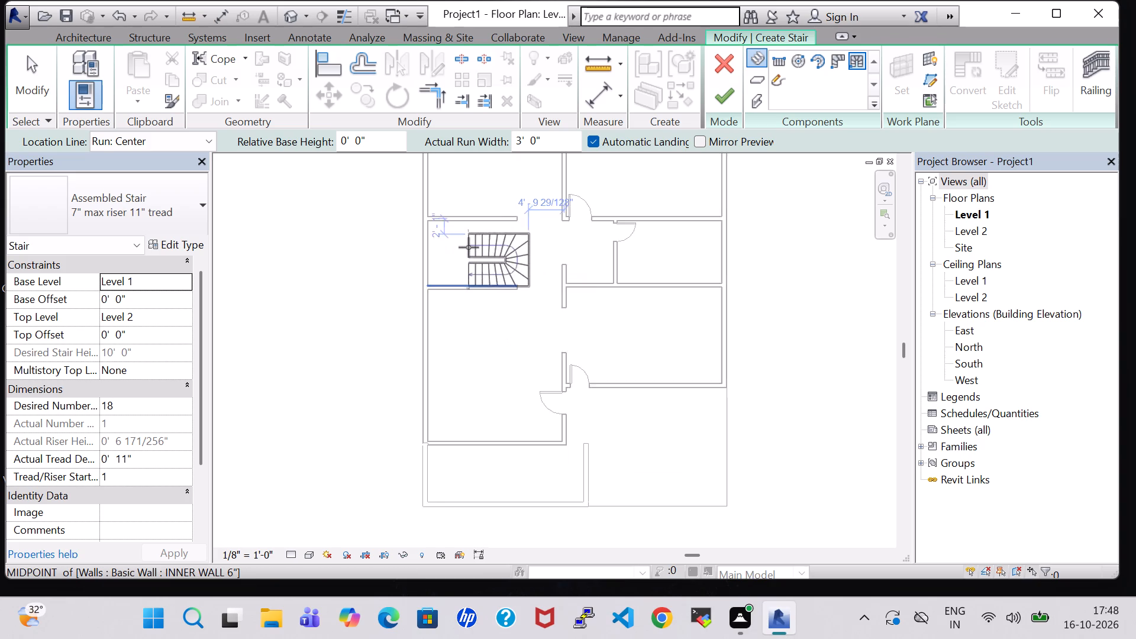
scroll(469, 247, "up", 4)
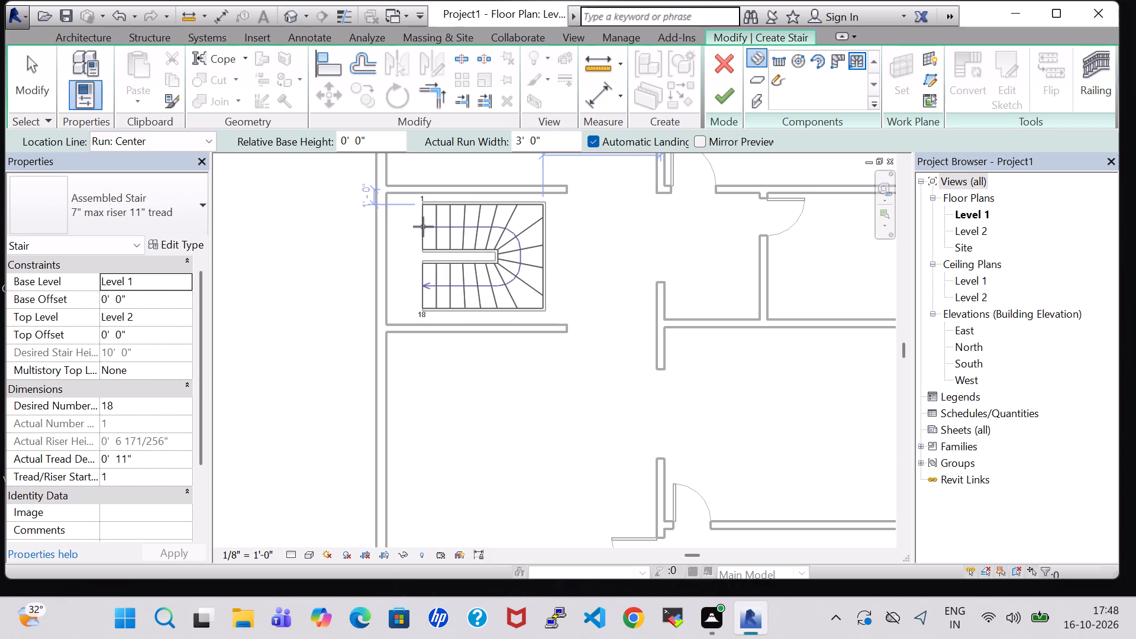
left_click(416, 227)
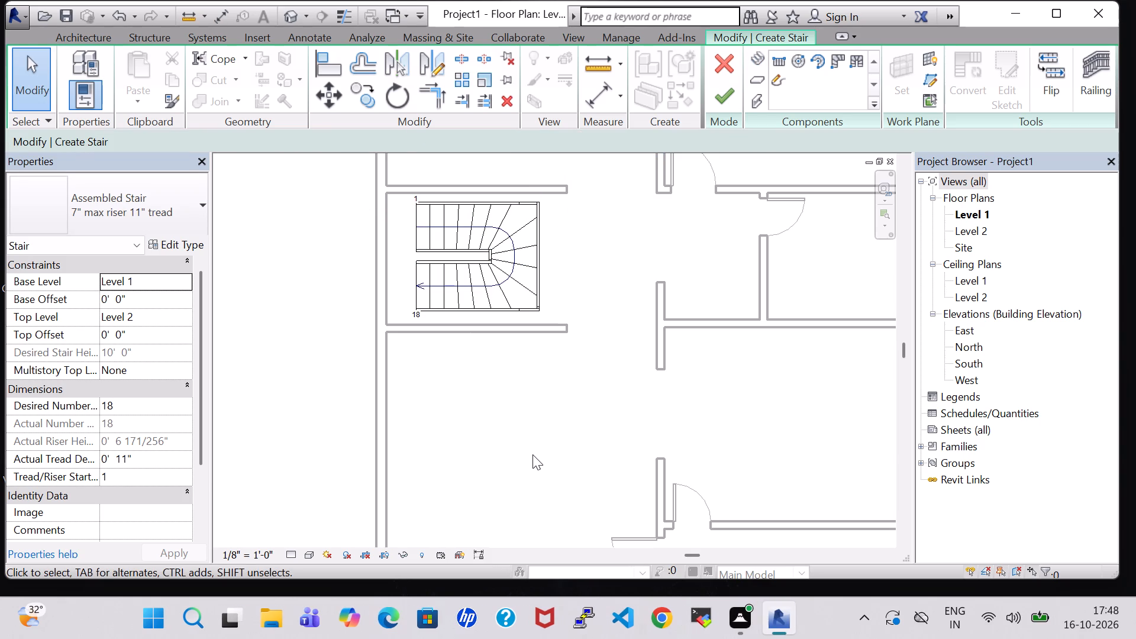
key("Escape")
key("Escape")
Nudge the winder run two increments south toward the partition below it and finish the stair.
scroll(514, 334, "down", 2)
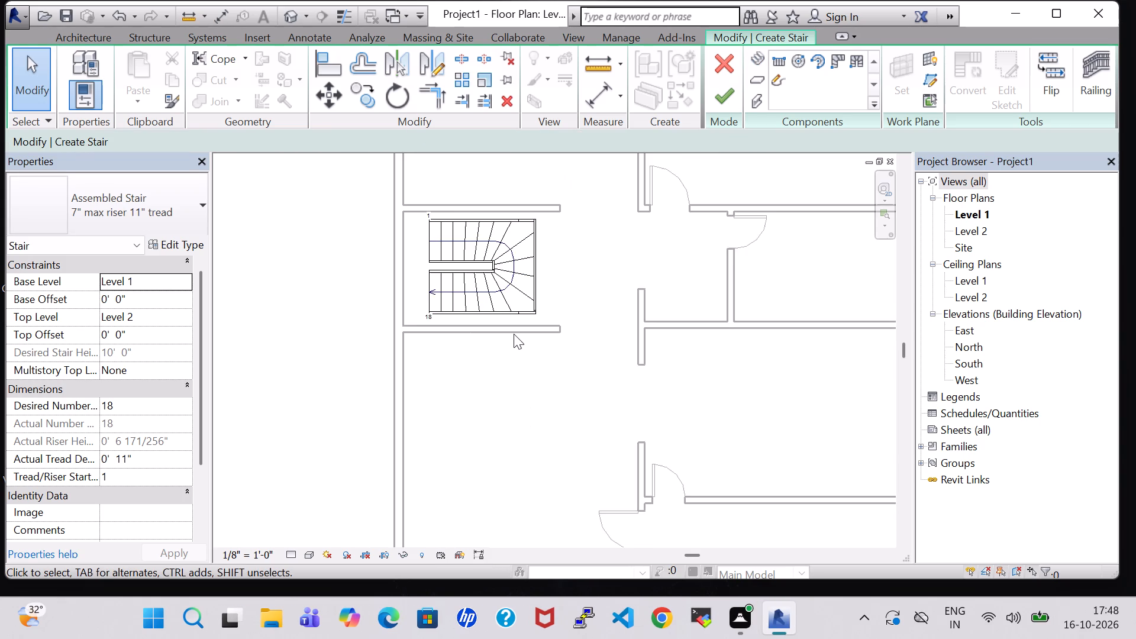
scroll(514, 334, "down", 1)
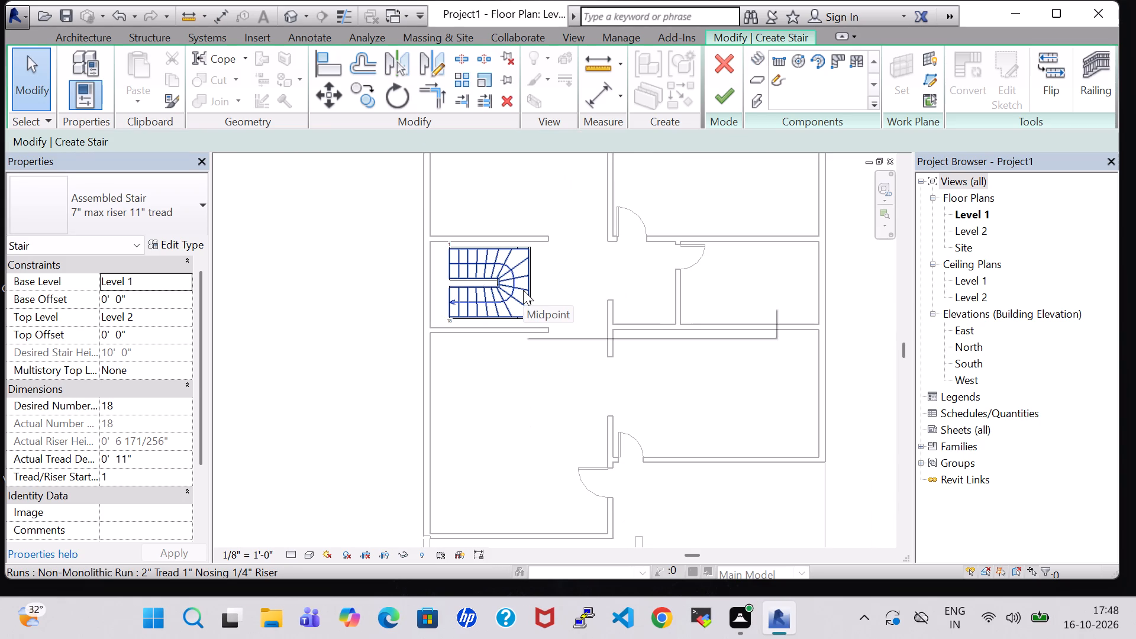
left_click(523, 290)
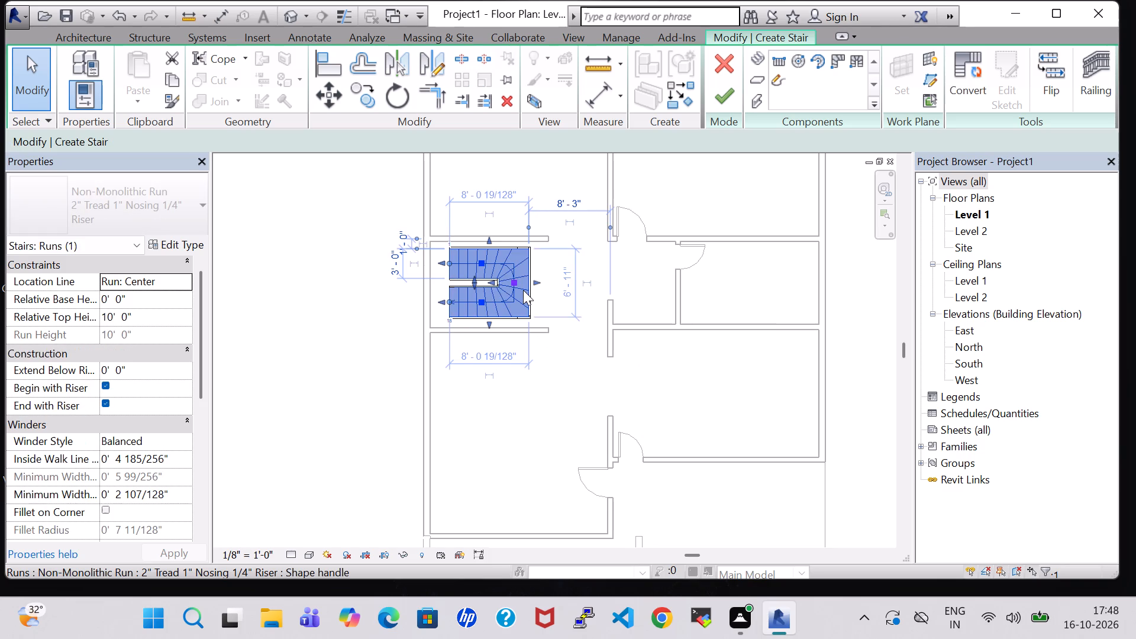
key("Down")
key("Down")
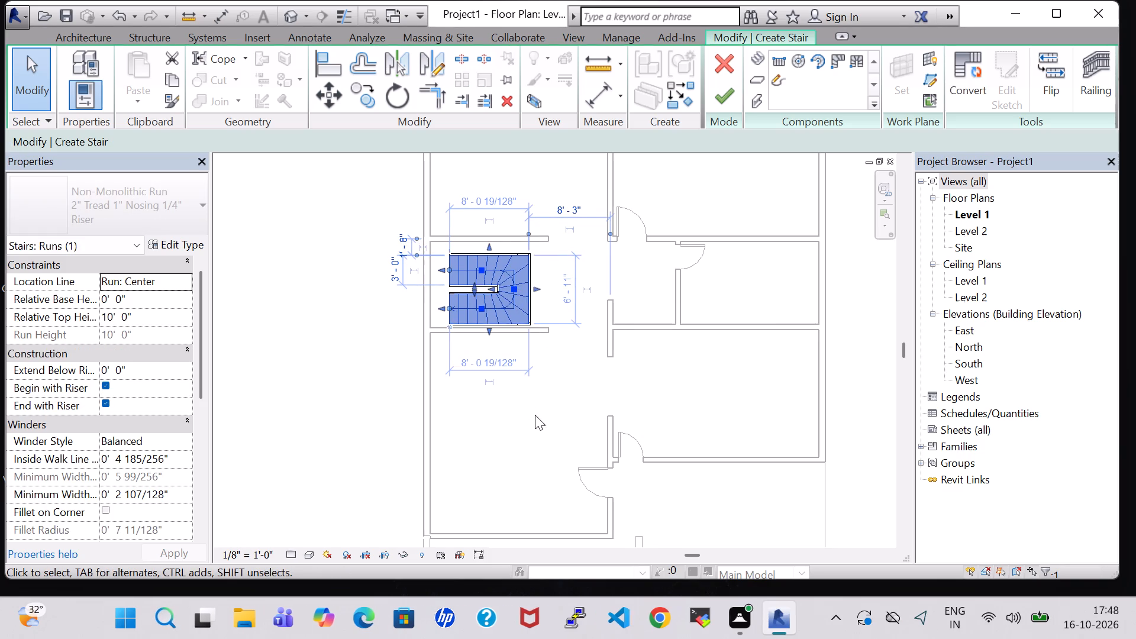
left_click(535, 420)
left_click(519, 240)
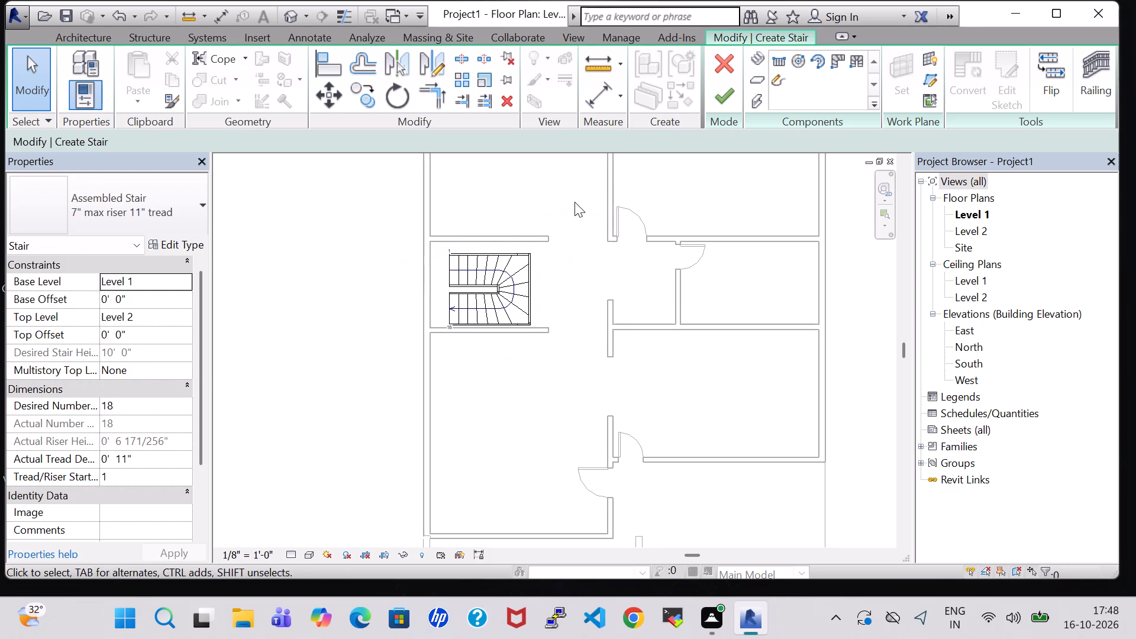
scroll(574, 195, "down", 3)
left_click(724, 96)
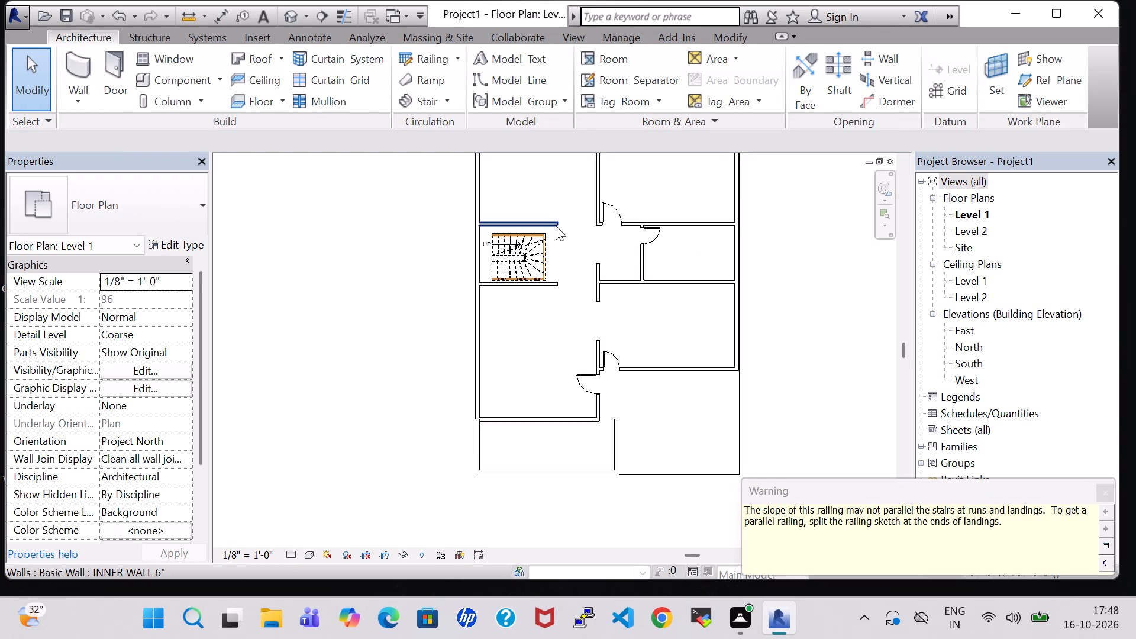
Nudge the partition north of the stair and the partition between the northeast room and the small rooms below one increment south each.
left_click(556, 225)
key("Down")
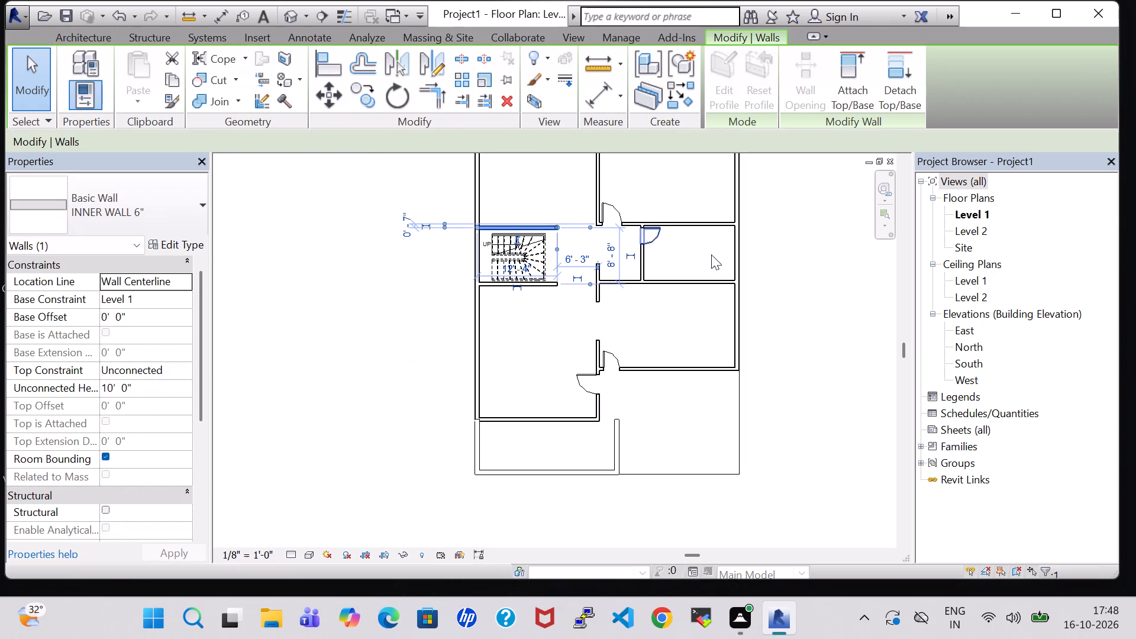
left_click(809, 271)
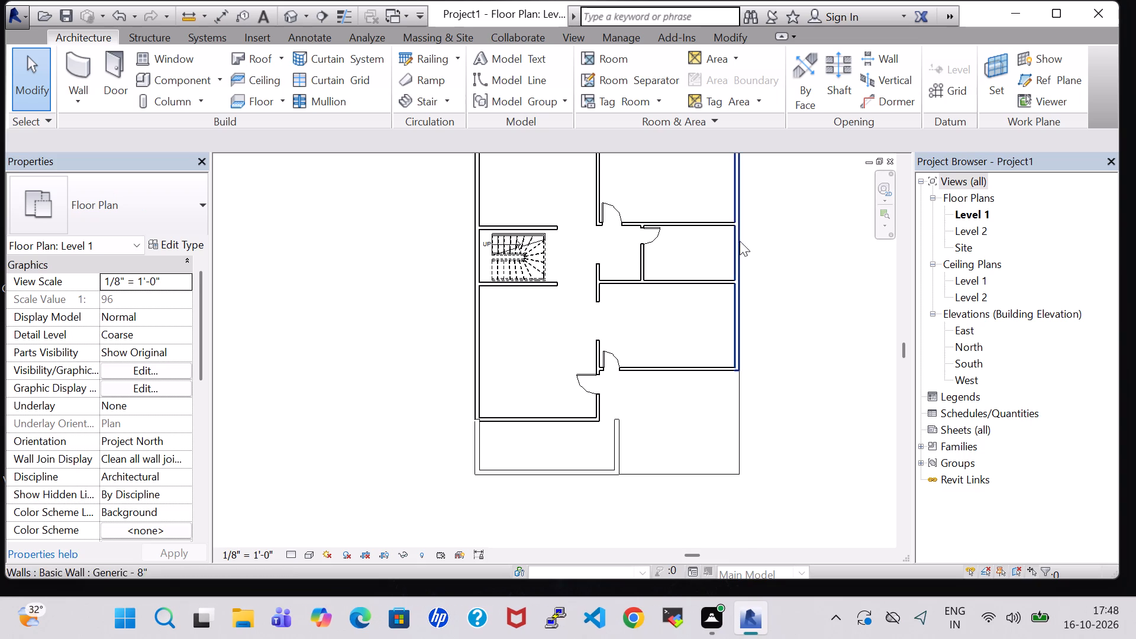
scroll(690, 228, "up", 2)
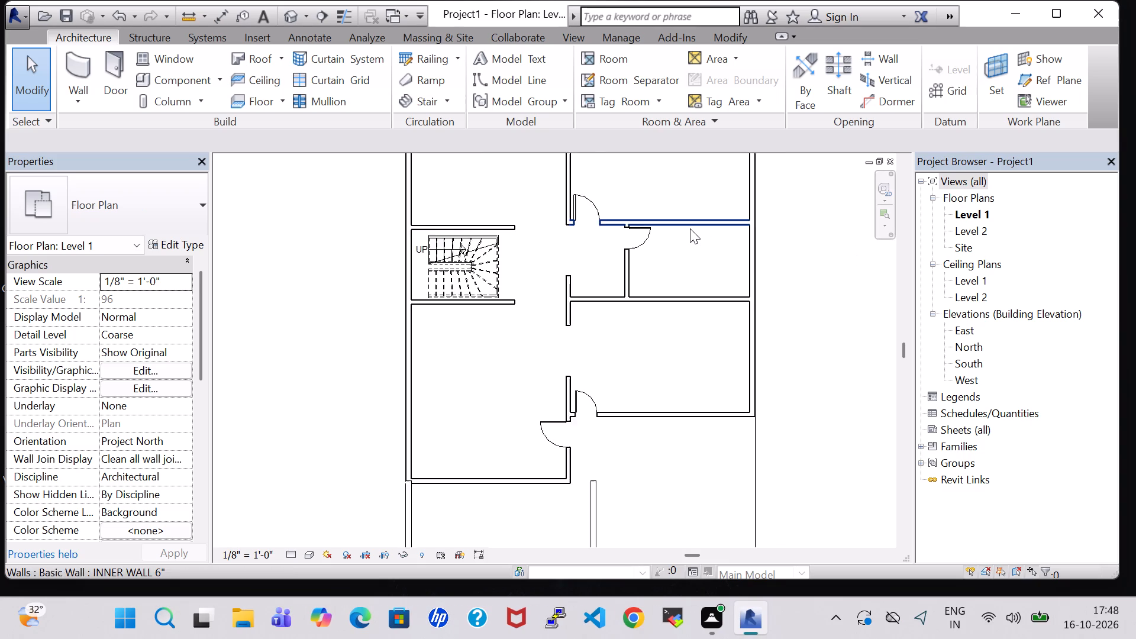
scroll(690, 228, "up", 2)
left_click(690, 228)
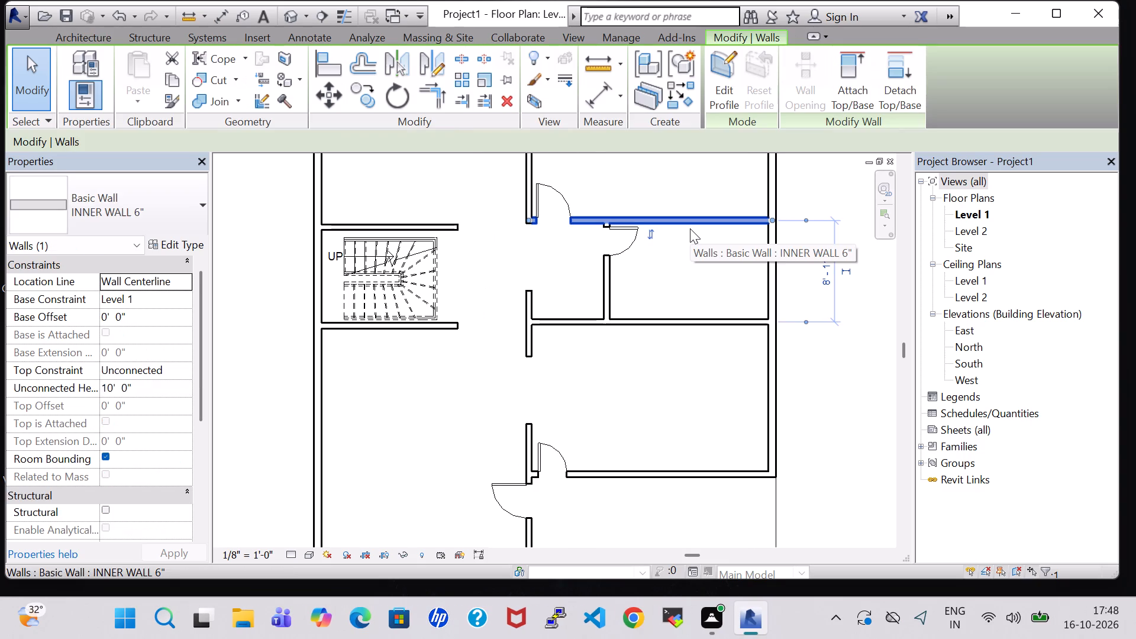
key("Down")
Nudge the door in the partition between the two small east rooms one increment south.
left_click(632, 244)
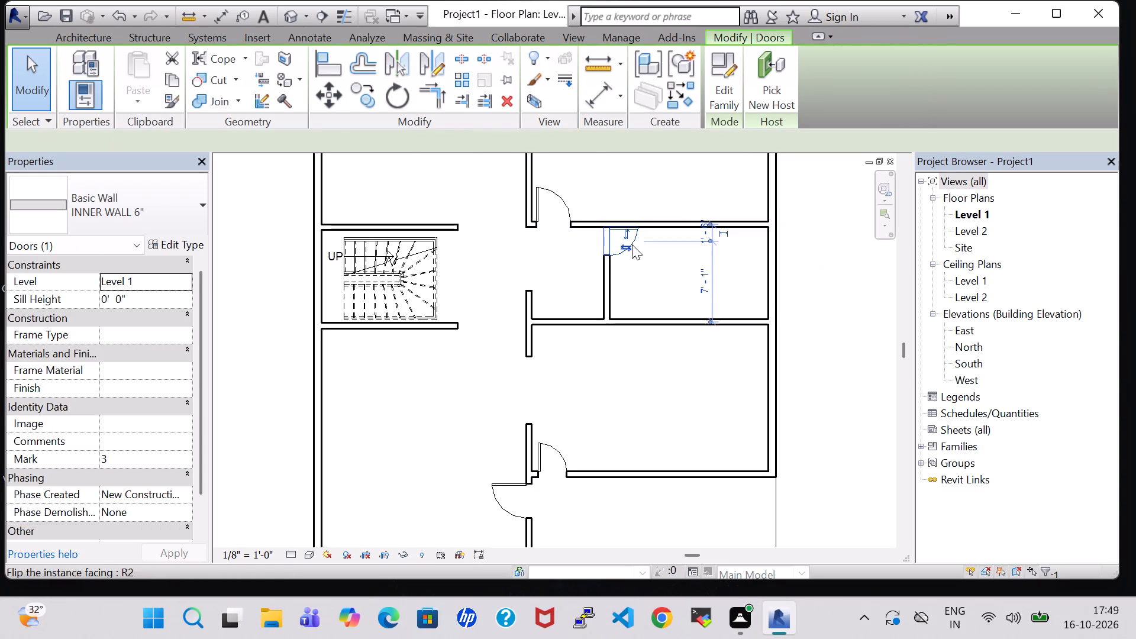
key("Down")
left_click(831, 266)
Load the Casement 3x3 with Trim window family from the US Imperial Windows library.
scroll(815, 266, "down", 2)
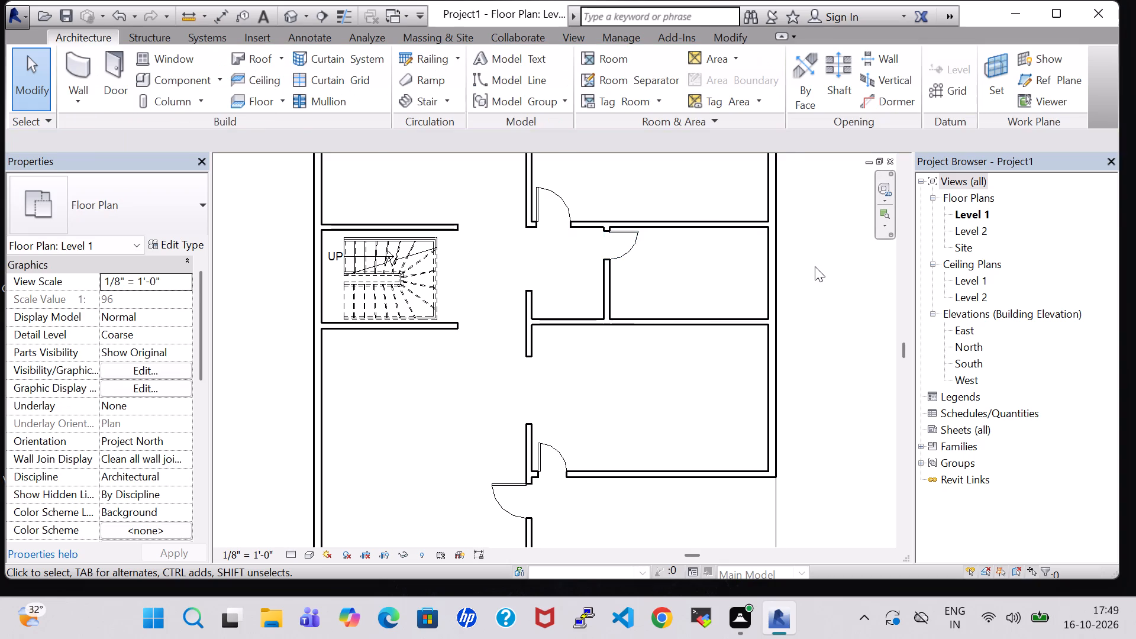
scroll(815, 266, "down", 2)
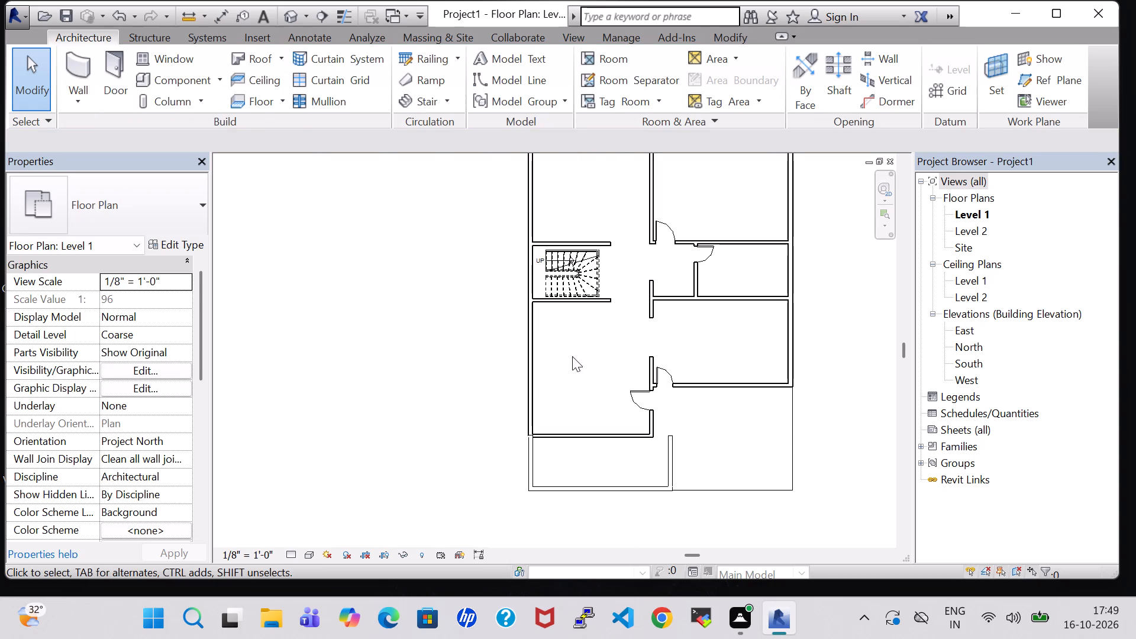
middle_click_drag(817, 273, 837, 403)
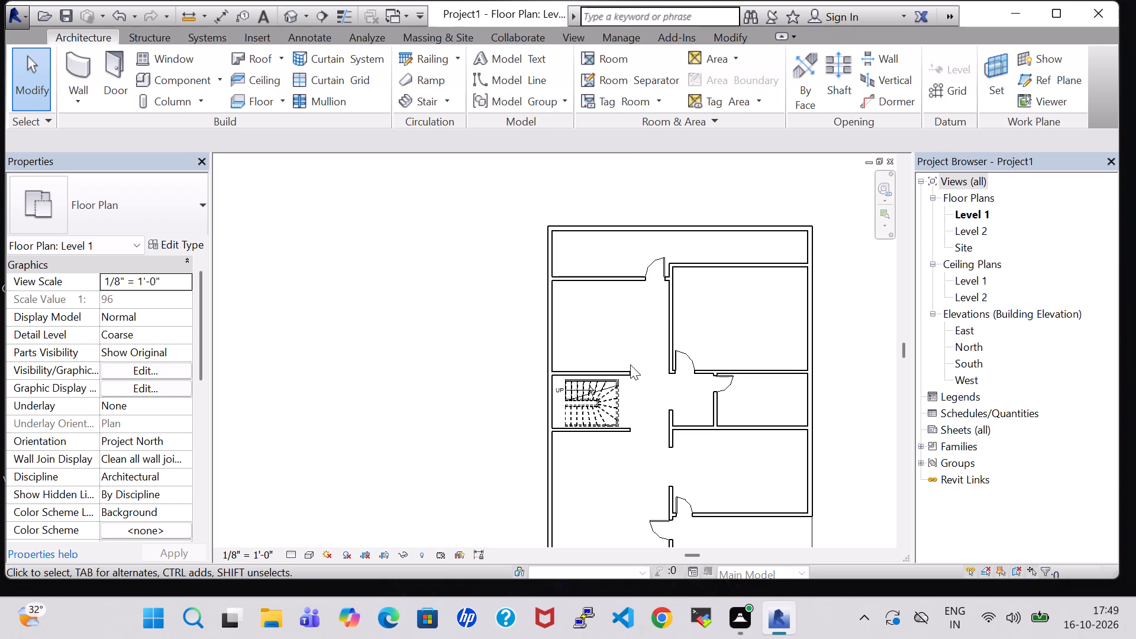
scroll(630, 364, "down", 1)
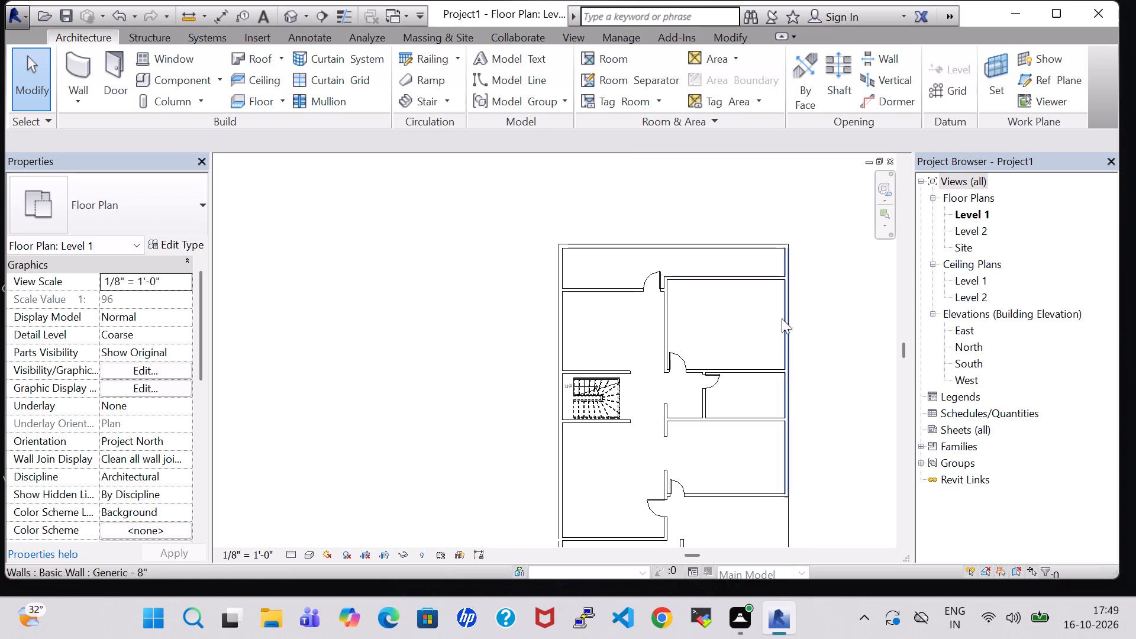
left_click(844, 321)
middle_click_drag(821, 313, 750, 269)
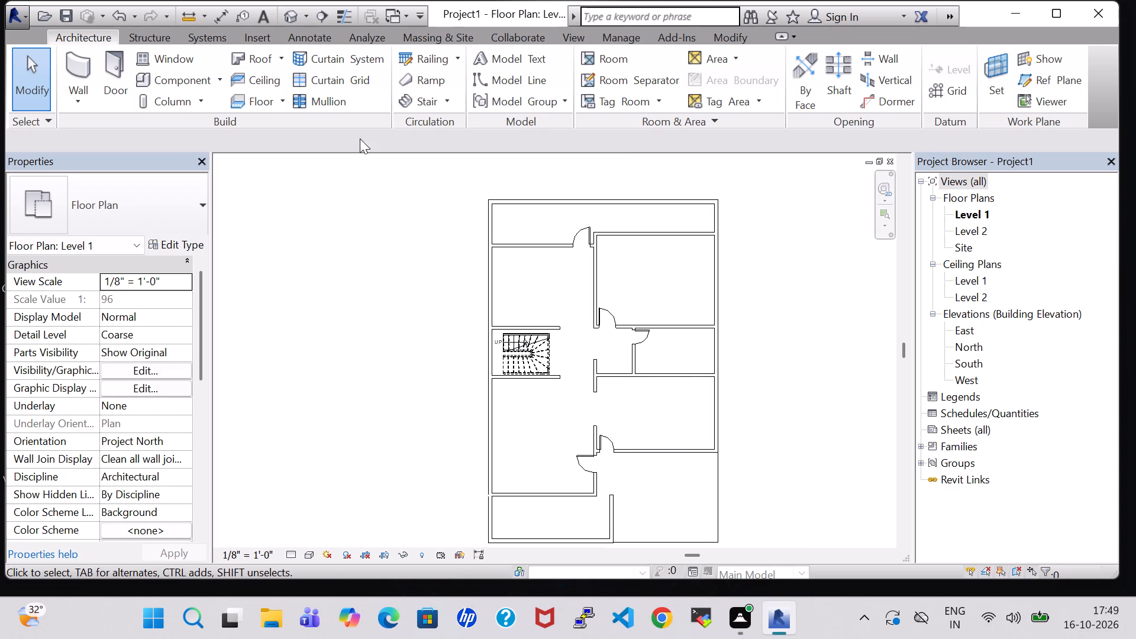
left_click(167, 54)
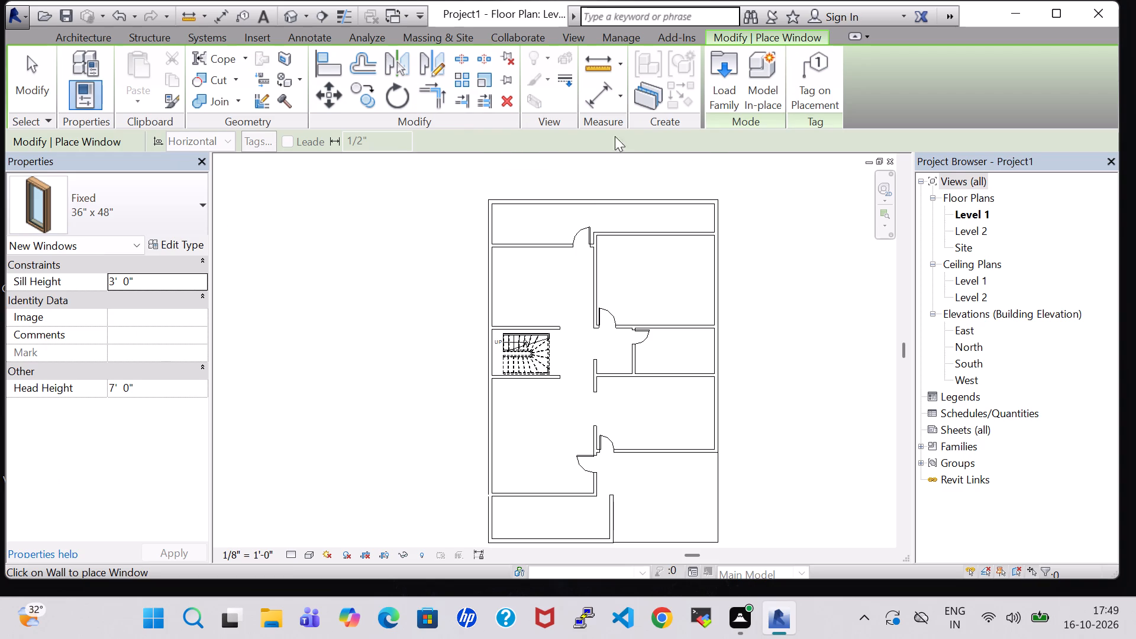
left_click(731, 95)
left_click(666, 410)
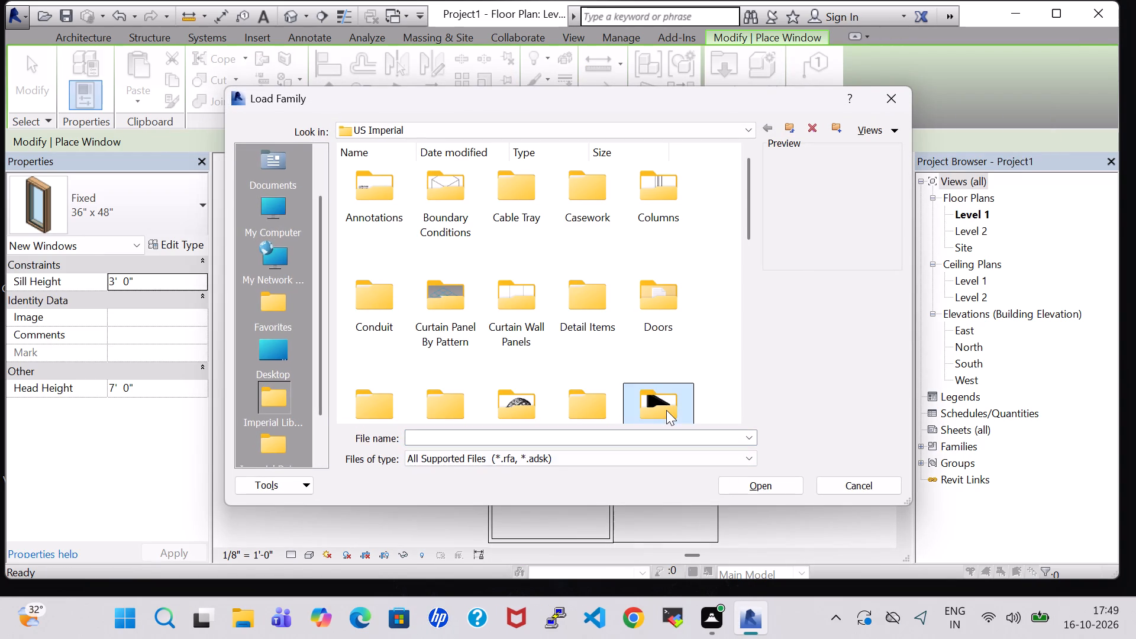
key("w")
triple_click(531, 369)
left_click(531, 369)
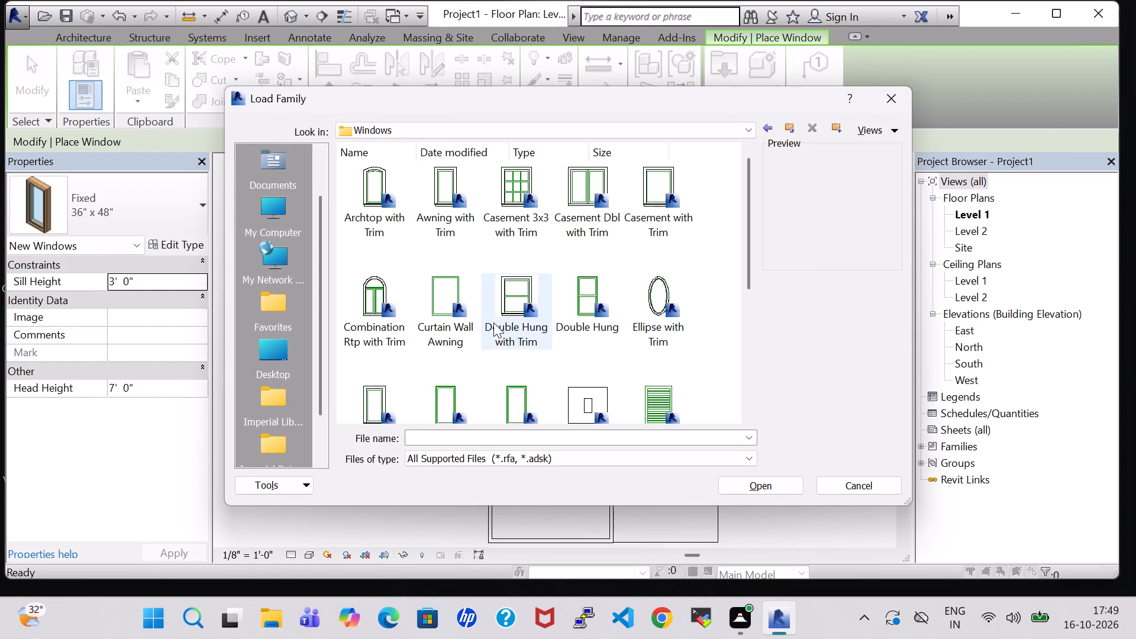
left_click(522, 189)
left_click(766, 489)
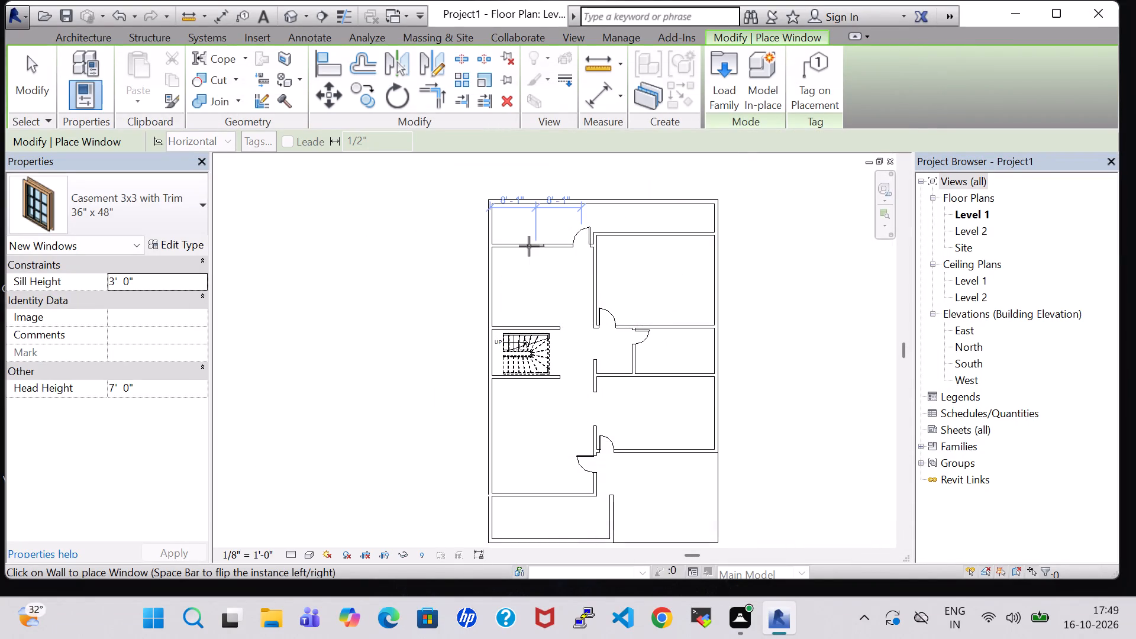
Place 36" x 48" casement windows in the northwest room's north wall, 7' 2" from the west, and the northeast room's north (9' 6" from west) and east (centred) walls.
scroll(528, 240, "up", 6)
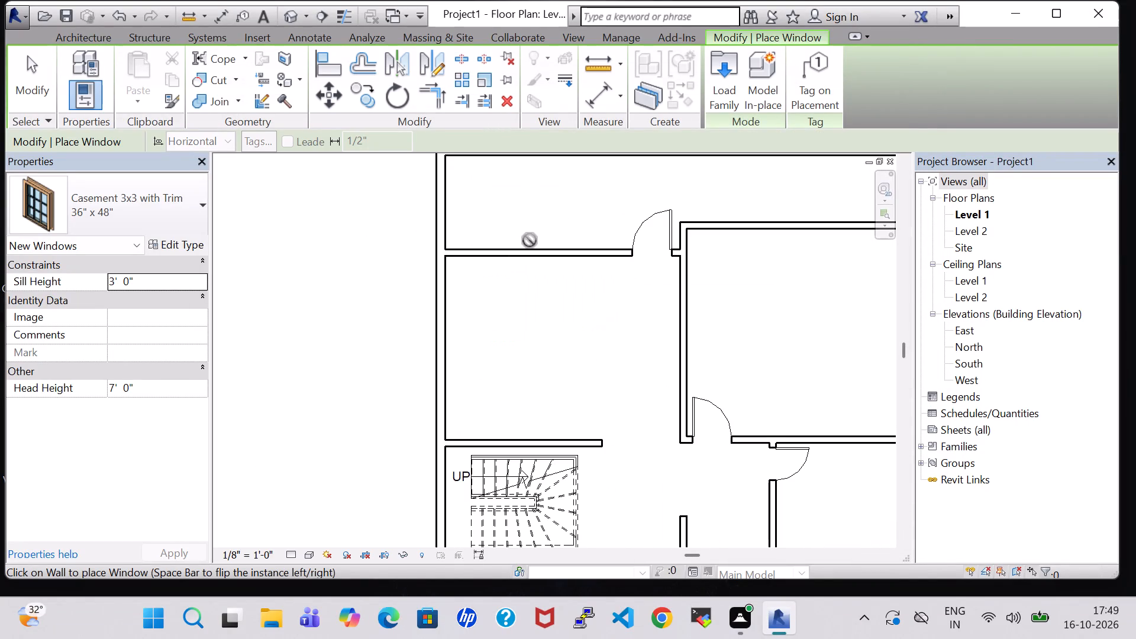
left_click(535, 244)
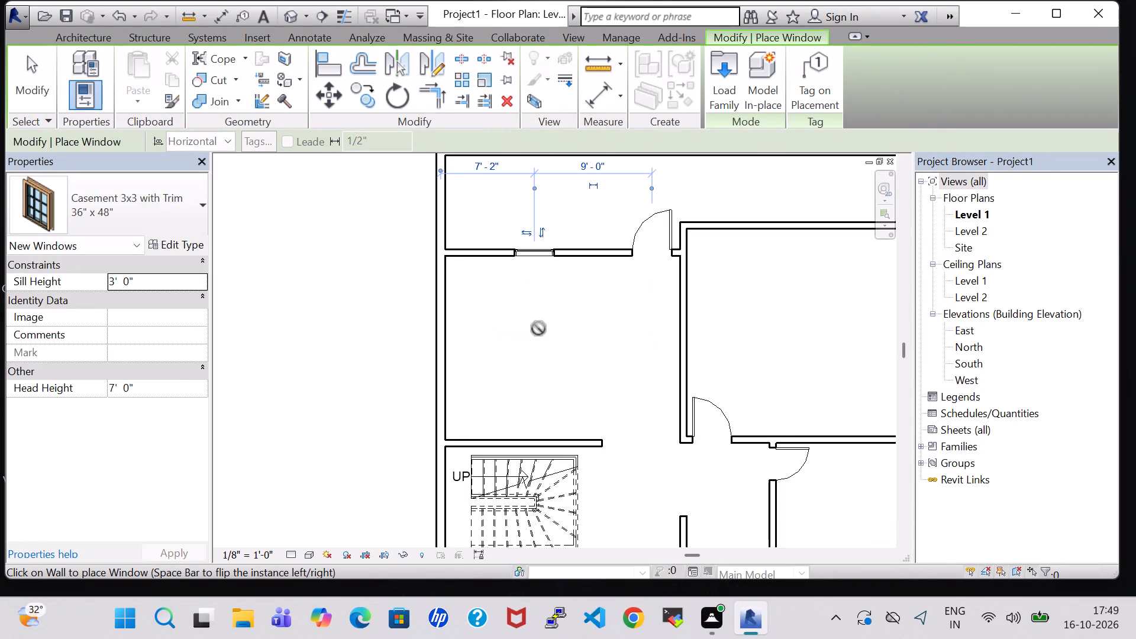
scroll(540, 359, "down", 4)
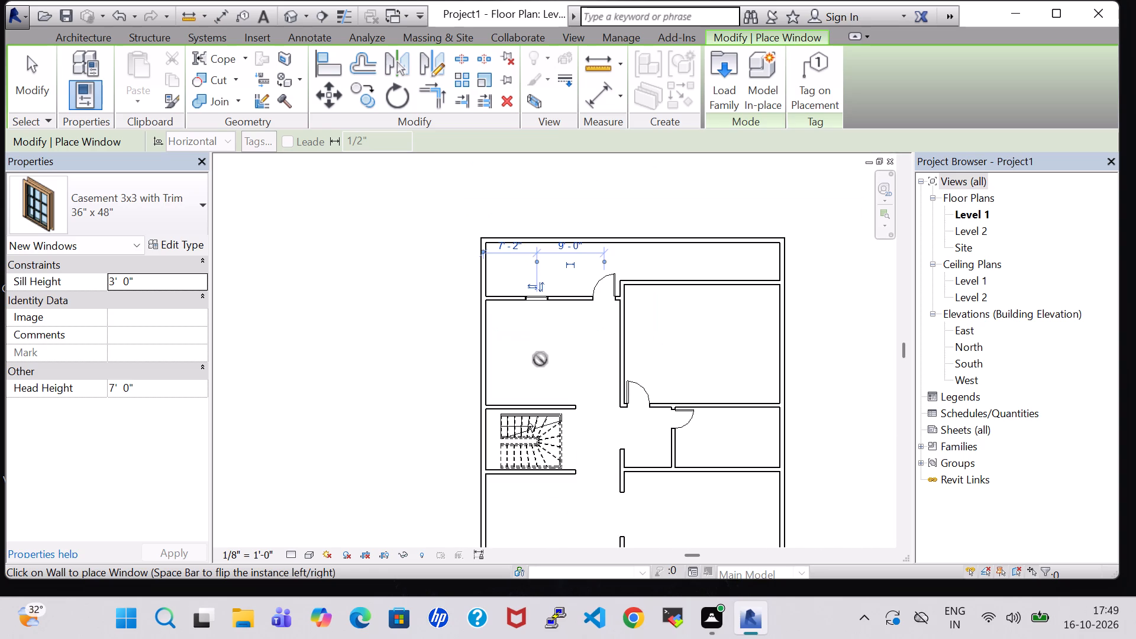
left_click(693, 282)
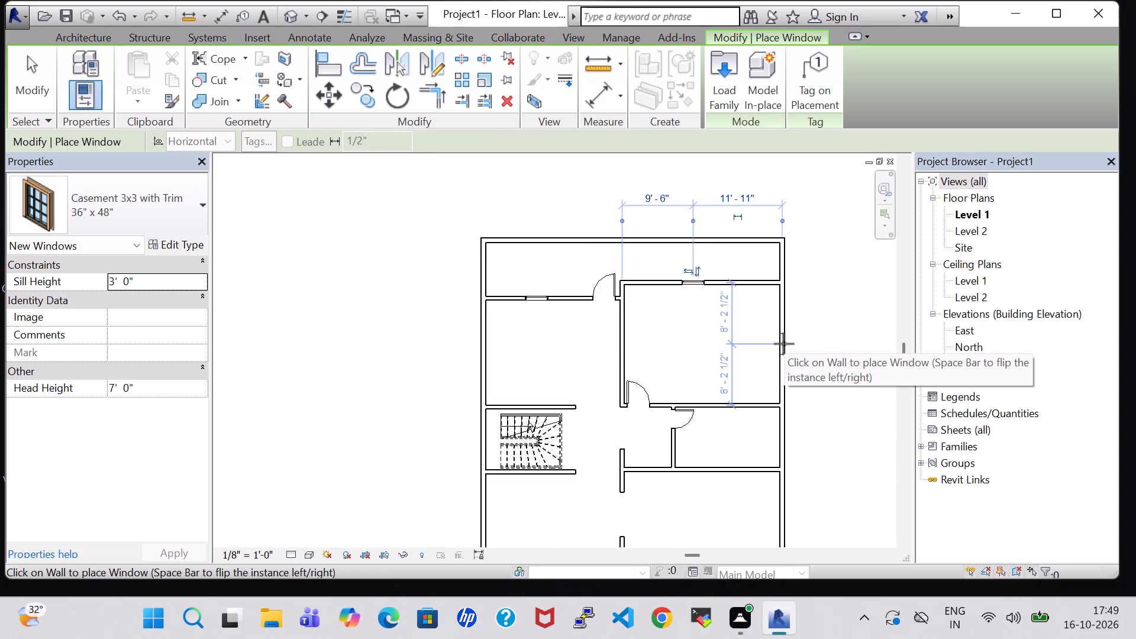
left_click(784, 344)
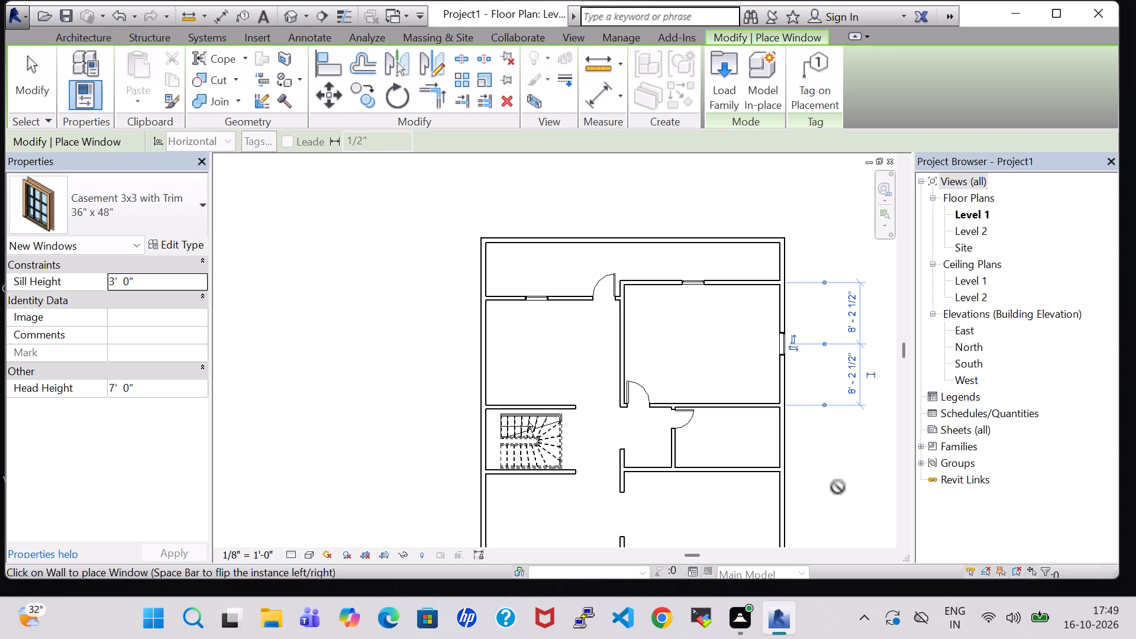
Place casement windows in the southeast room's east (5' 8" from north) and south (centred) walls and southwest room's south (centred) and west (9' 4" from north) walls.
middle_click_drag(834, 531, 814, 421)
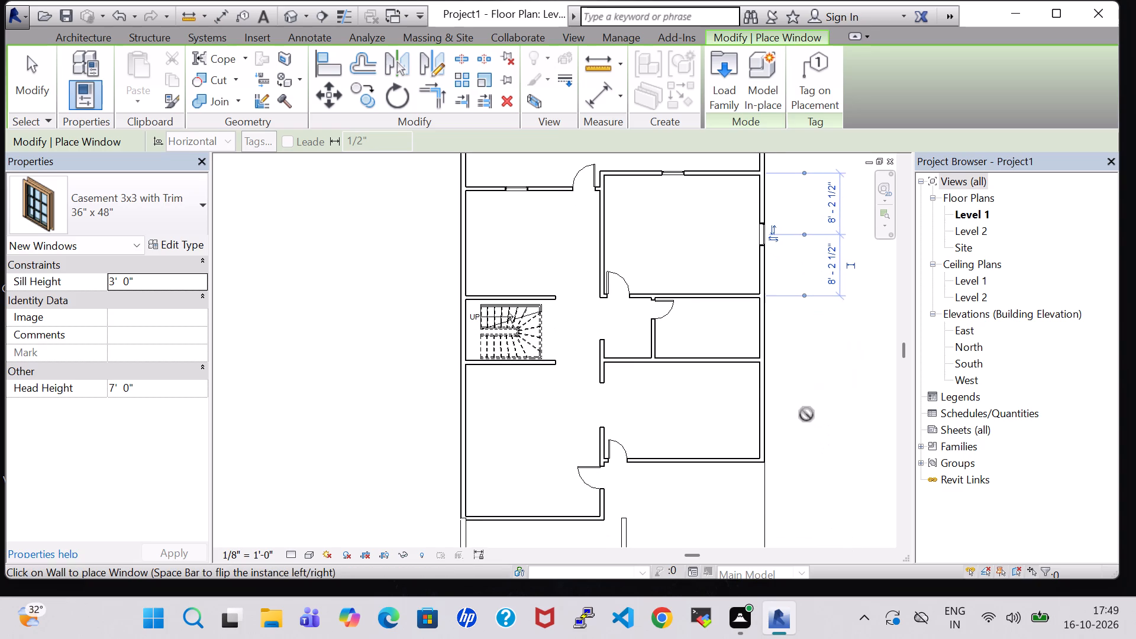
left_click(768, 402)
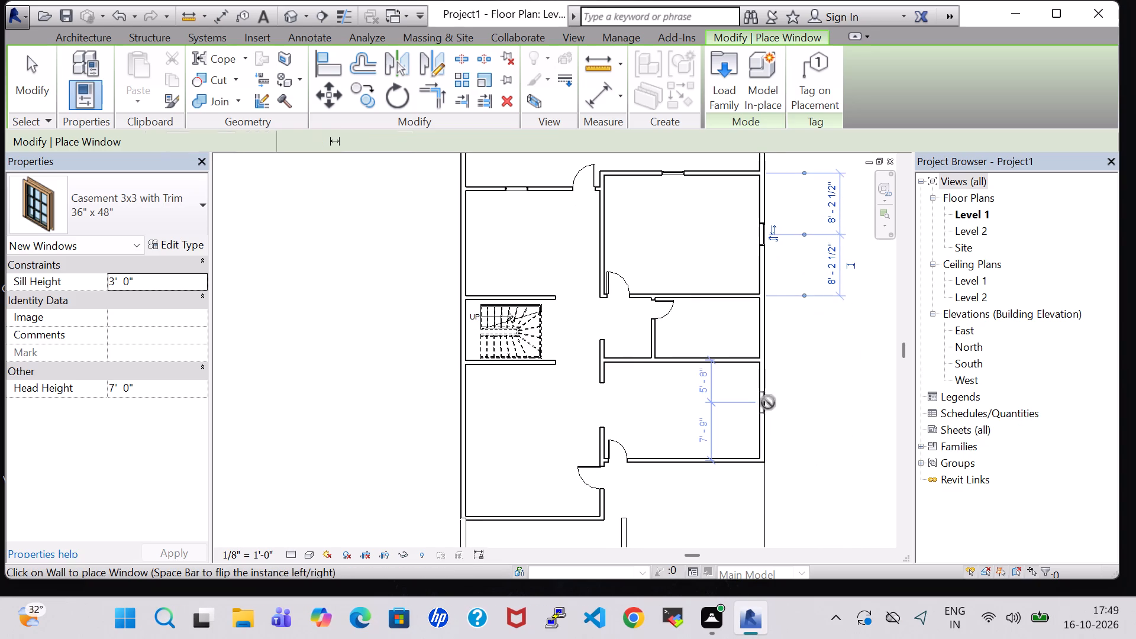
left_click(687, 464)
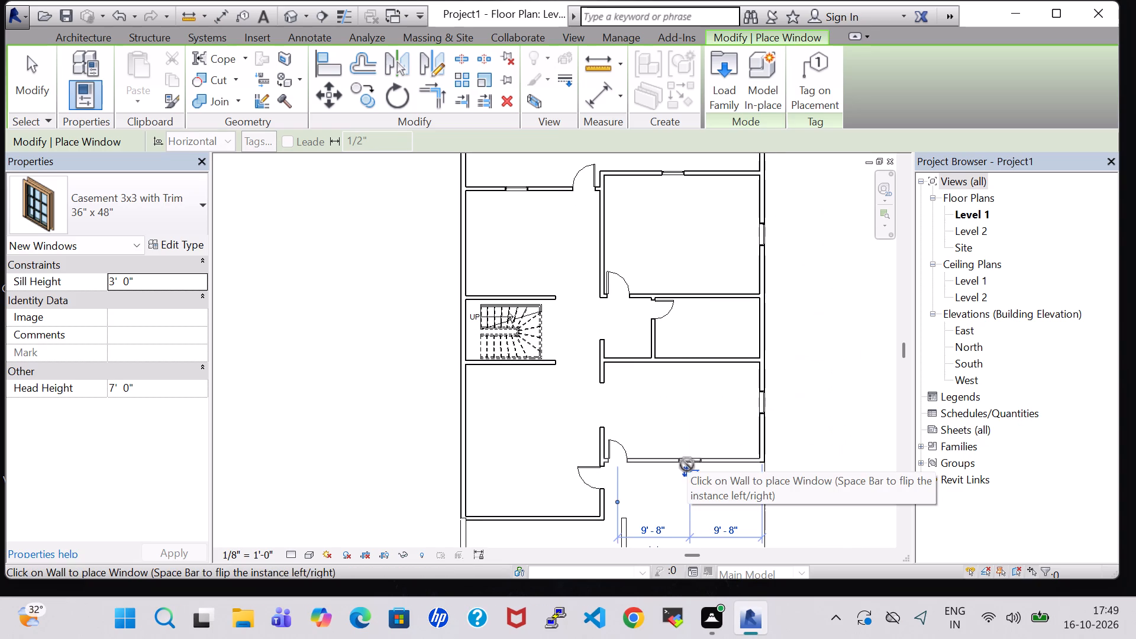
left_click(537, 527)
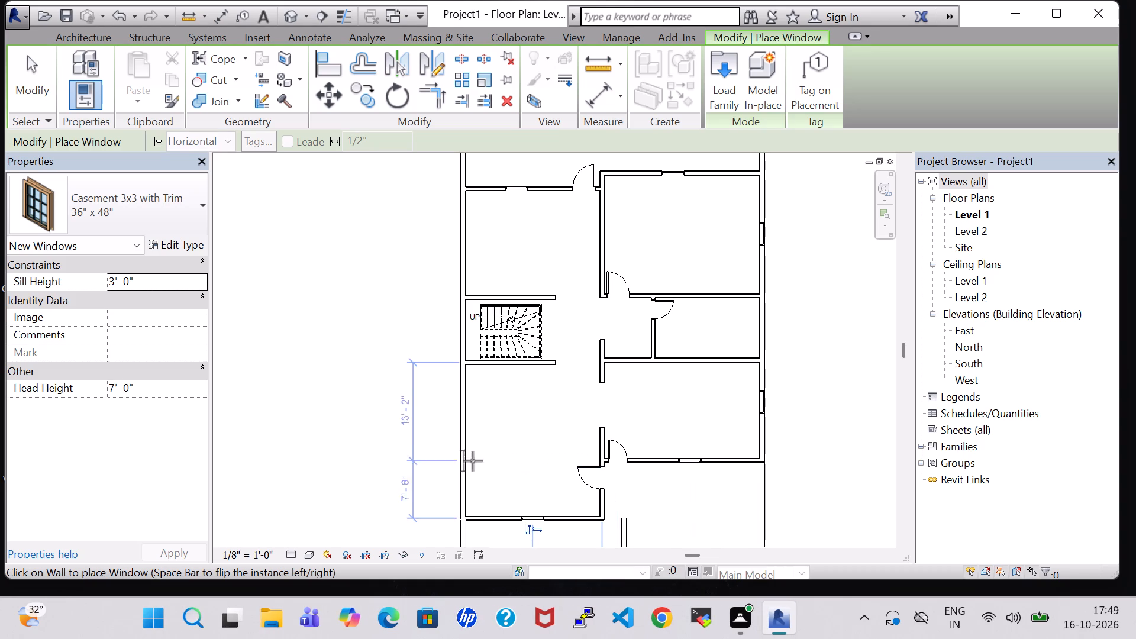
left_click(456, 433)
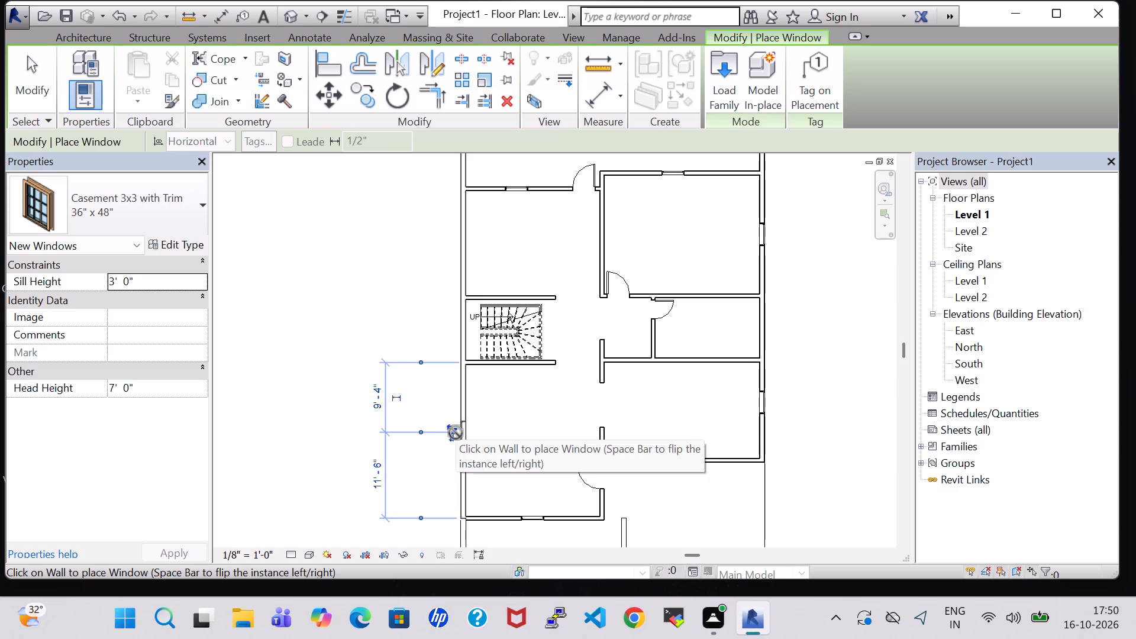
key("Escape")
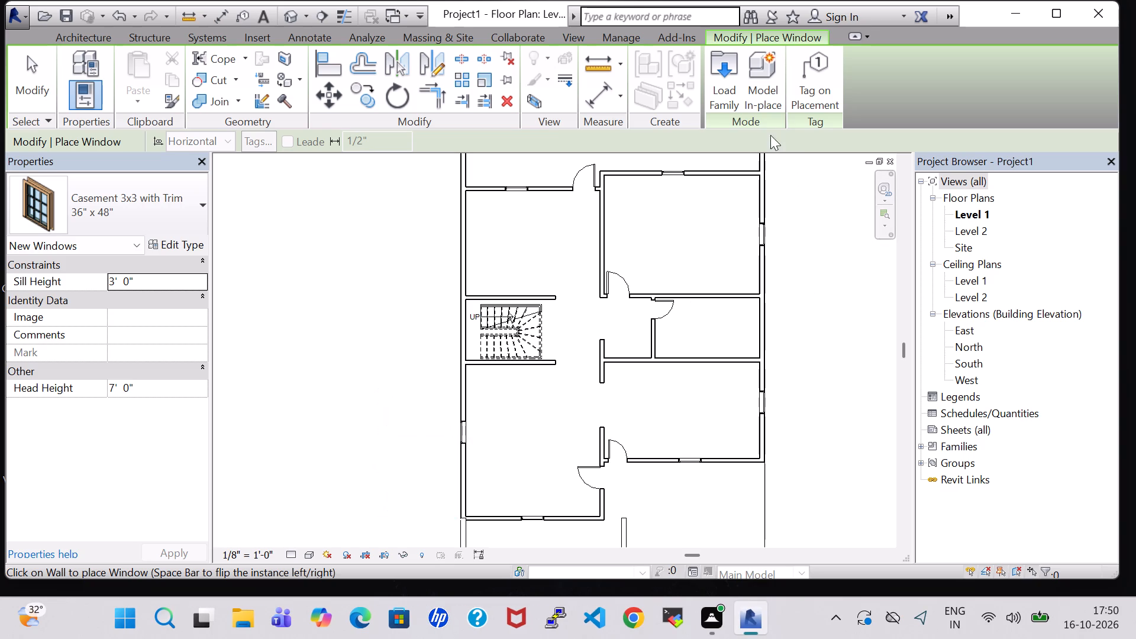
Load the Transom with Trim window family from the US Imperial Windows library.
left_click(725, 75)
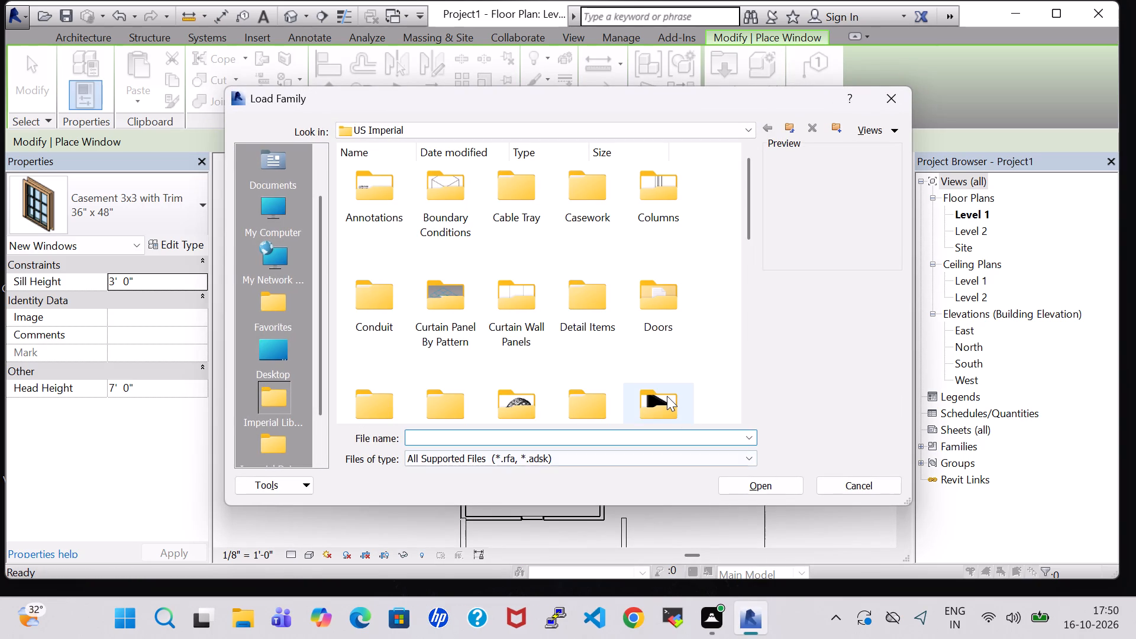
left_click(667, 396)
key("w")
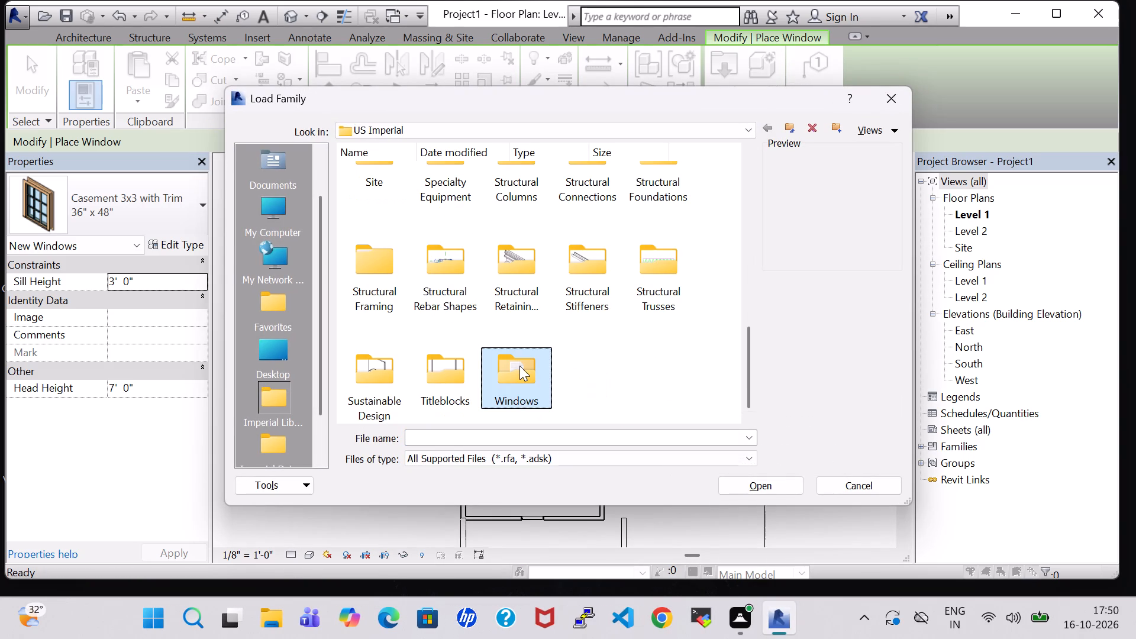
double_click(519, 366)
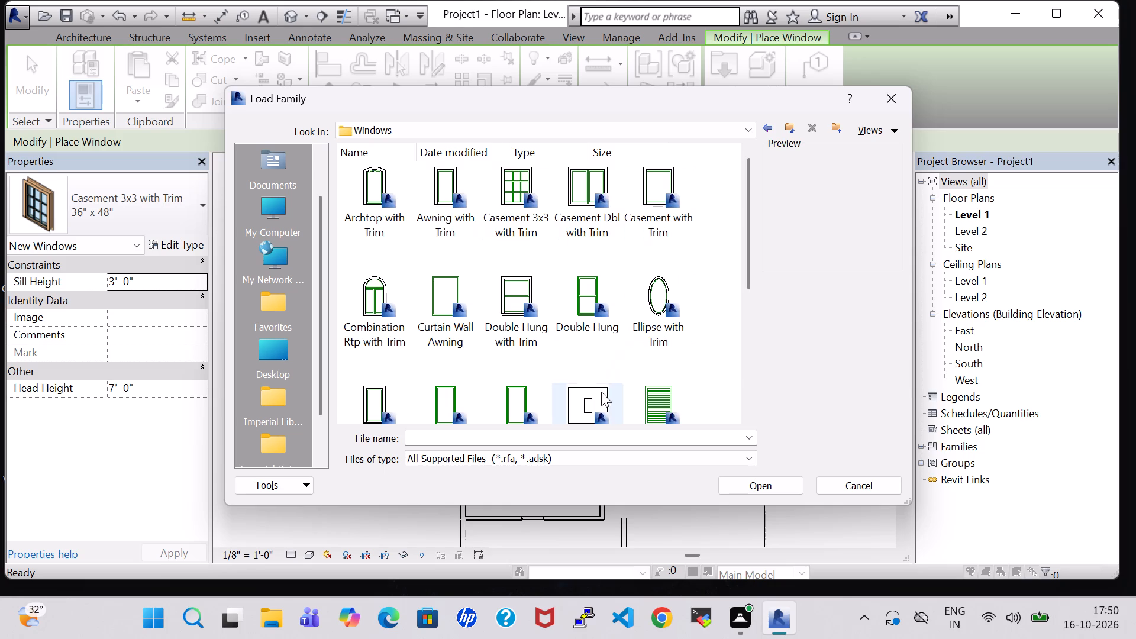
scroll(601, 395, "down", 1)
left_click(603, 354)
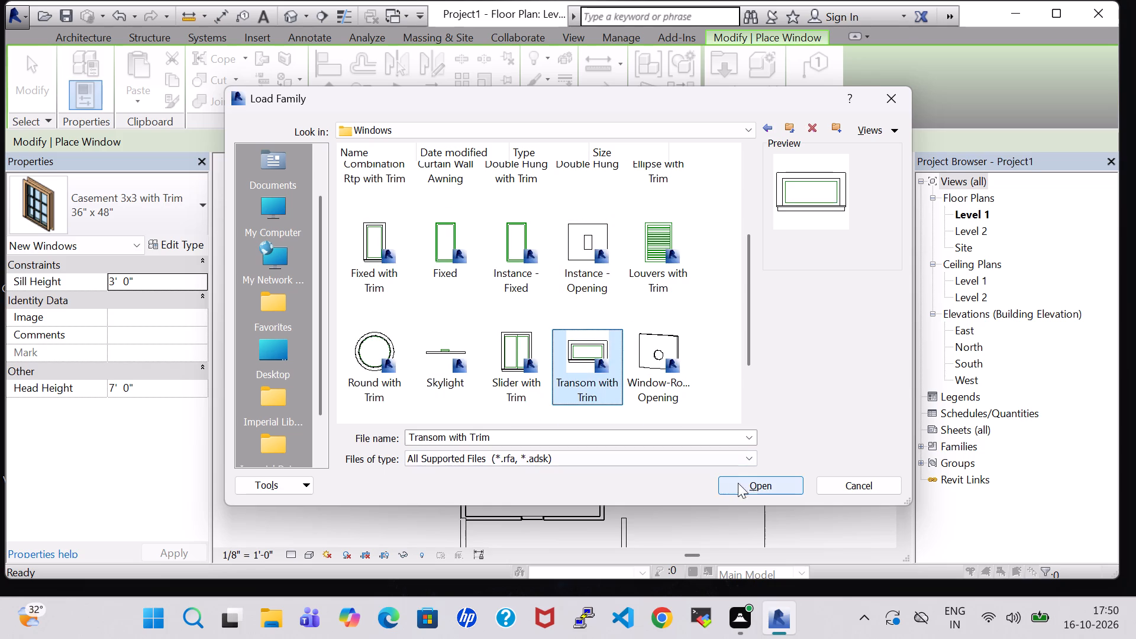
left_click(750, 488)
Place a 24" x 24" transom window centred in the east exterior wall of the easternmost small room.
middle_click_drag(674, 252, 724, 396)
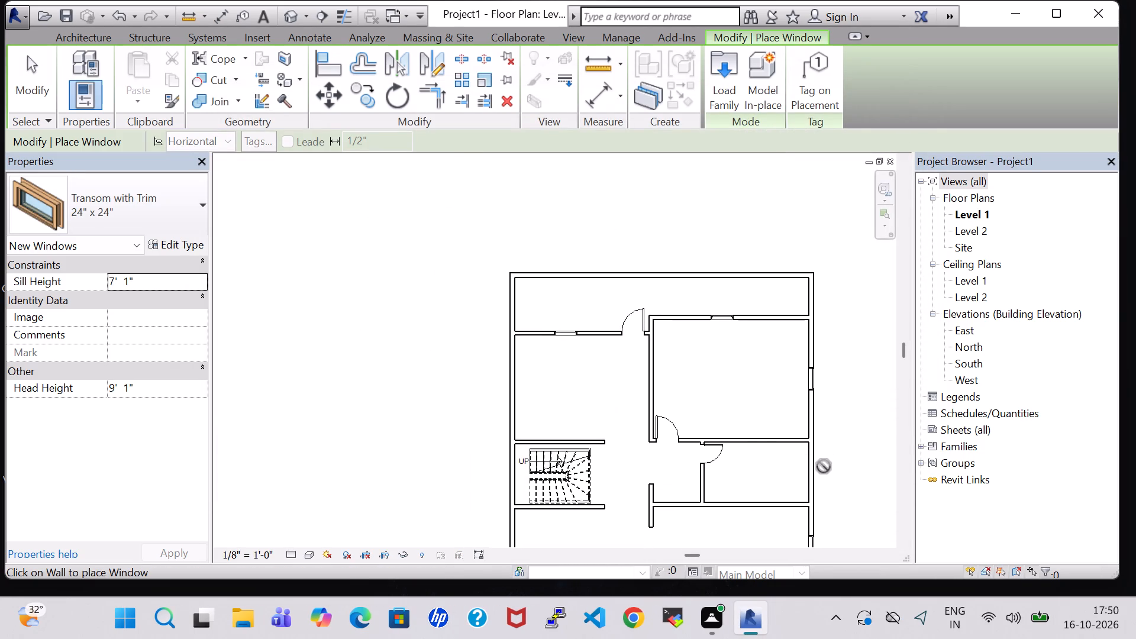
left_click(812, 474)
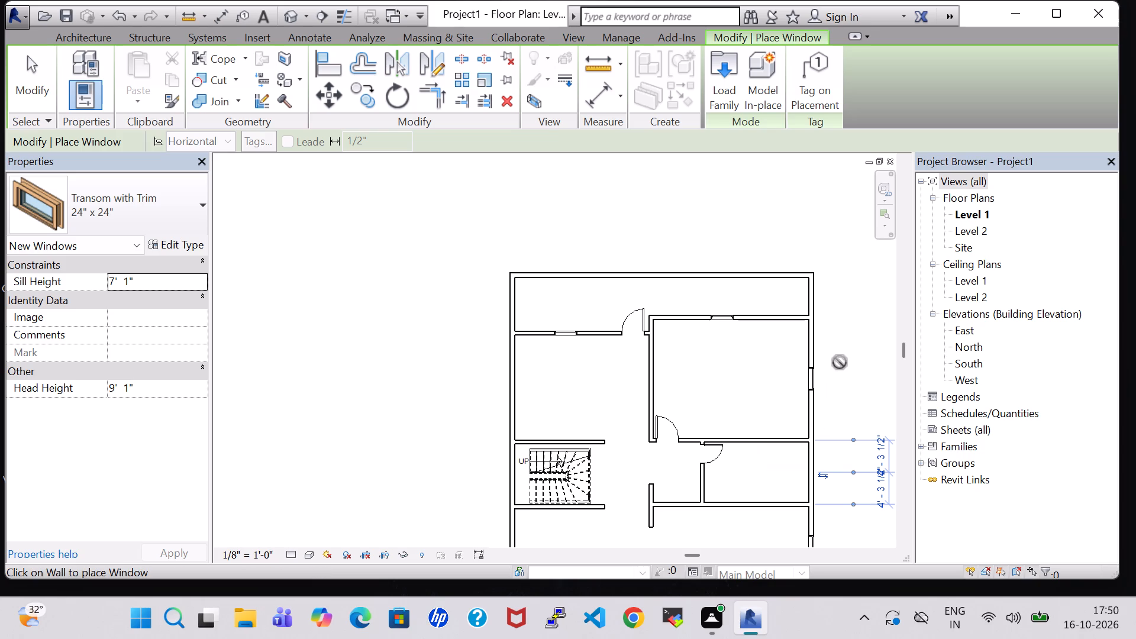
key("Escape")
key("Escape")
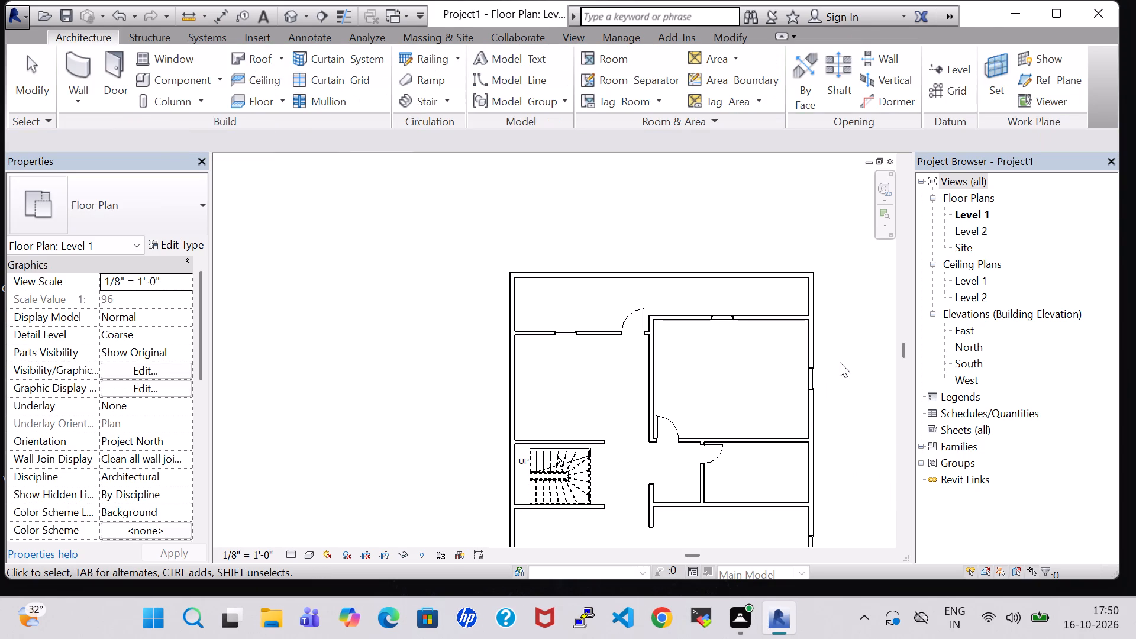
Open the default 3D view and switch its visual style to show coloured, shaded surfaces.
scroll(840, 362, "down", 1)
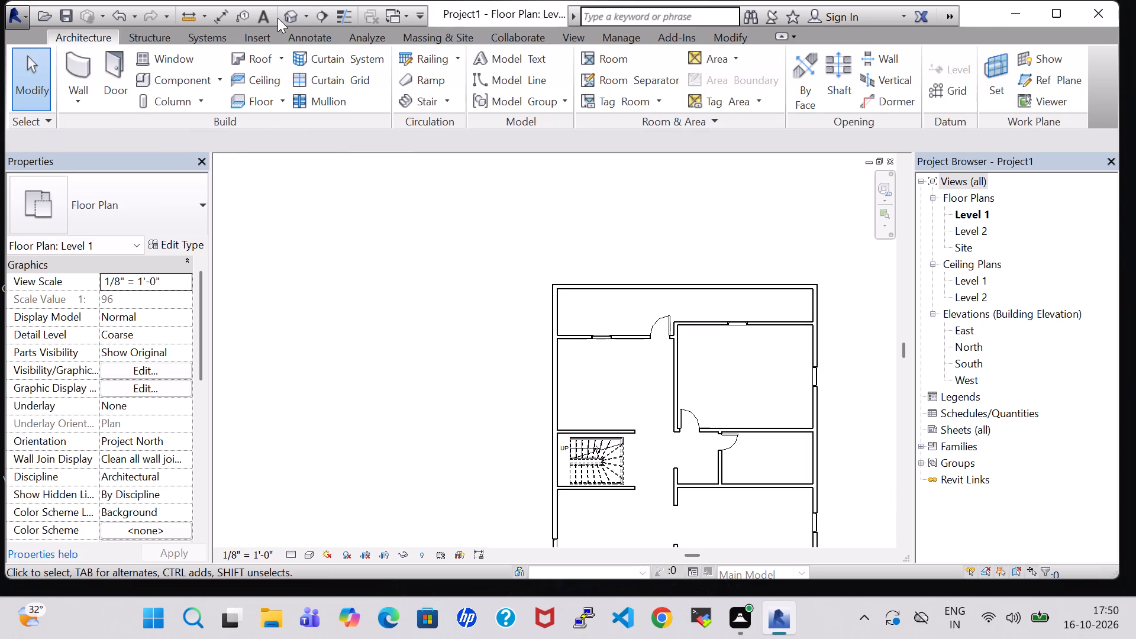
left_click(283, 17)
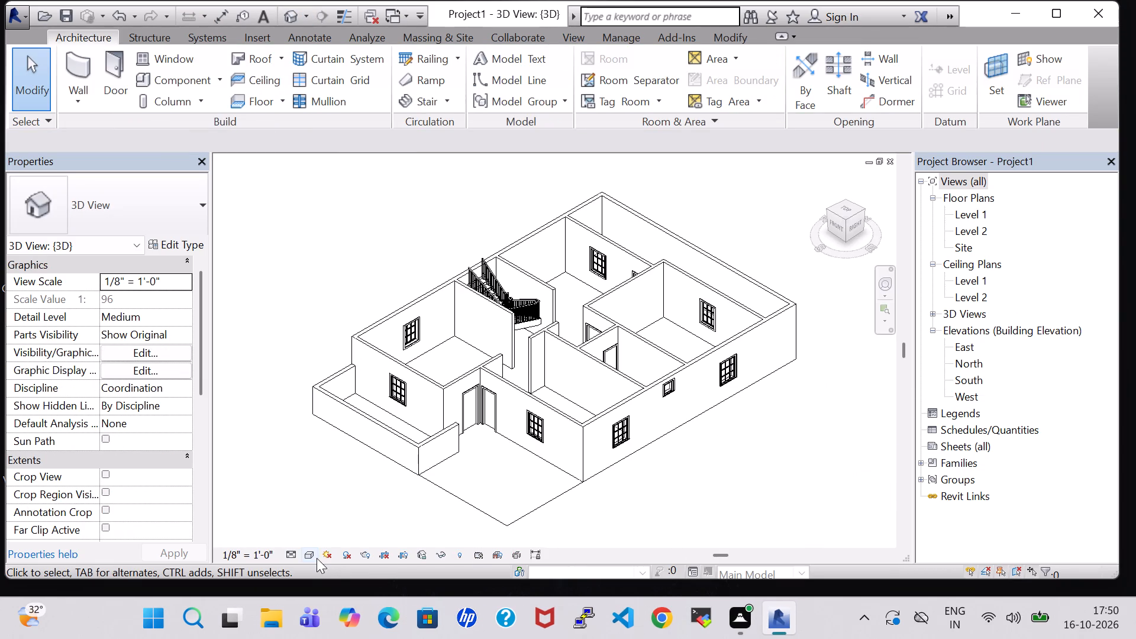
left_click(313, 557)
left_click(322, 515)
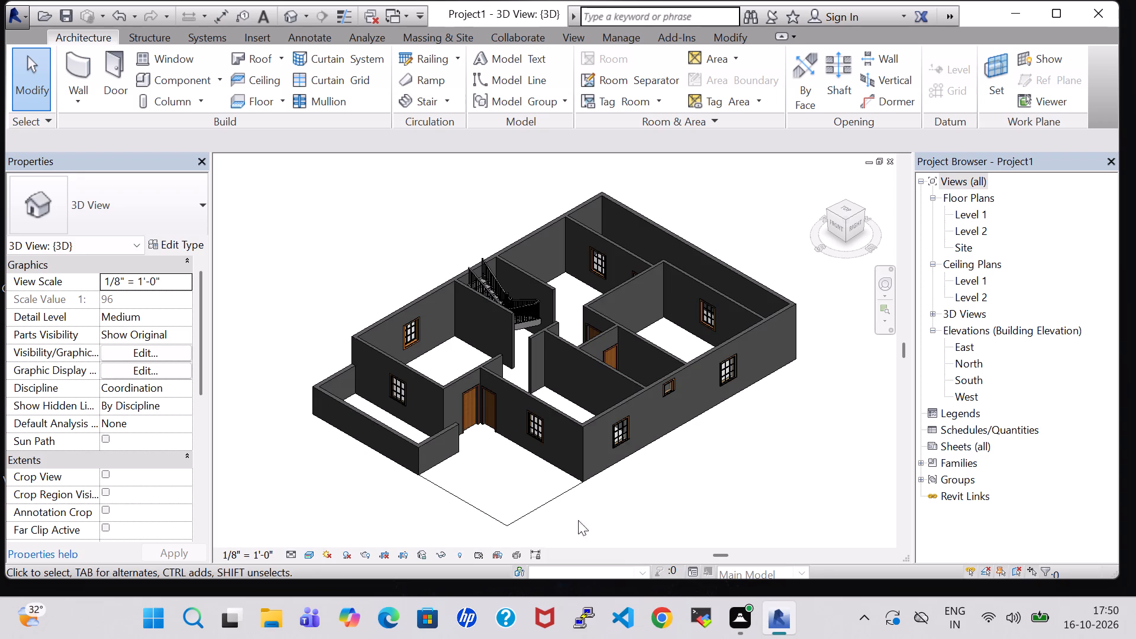
Examine the house model's walls, doors, windows and stair in 3D from the south, above and around the east side.
middle_click_drag(513, 493, 521, 499, "shift")
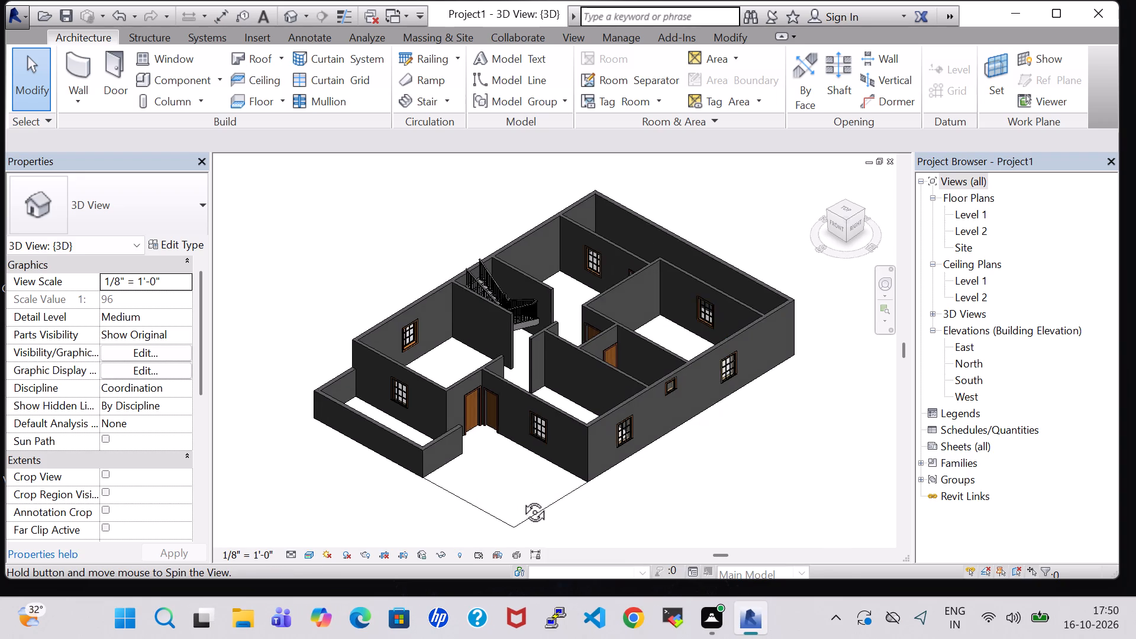
middle_click_drag(521, 499, 554, 566, "shift")
middle_click_drag(559, 508, 579, 526, "shift")
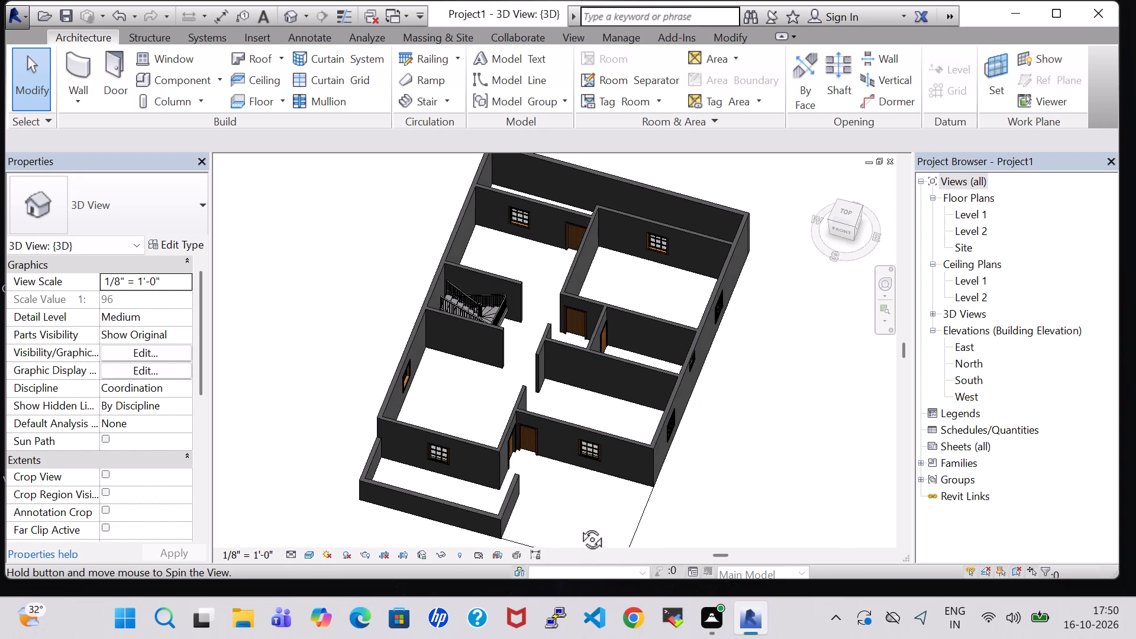
middle_click_drag(579, 526, 582, 538, "shift")
scroll(575, 516, "up", 2)
middle_click_drag(575, 518, 551, 411)
middle_click_drag(550, 407, 589, 300, "shift")
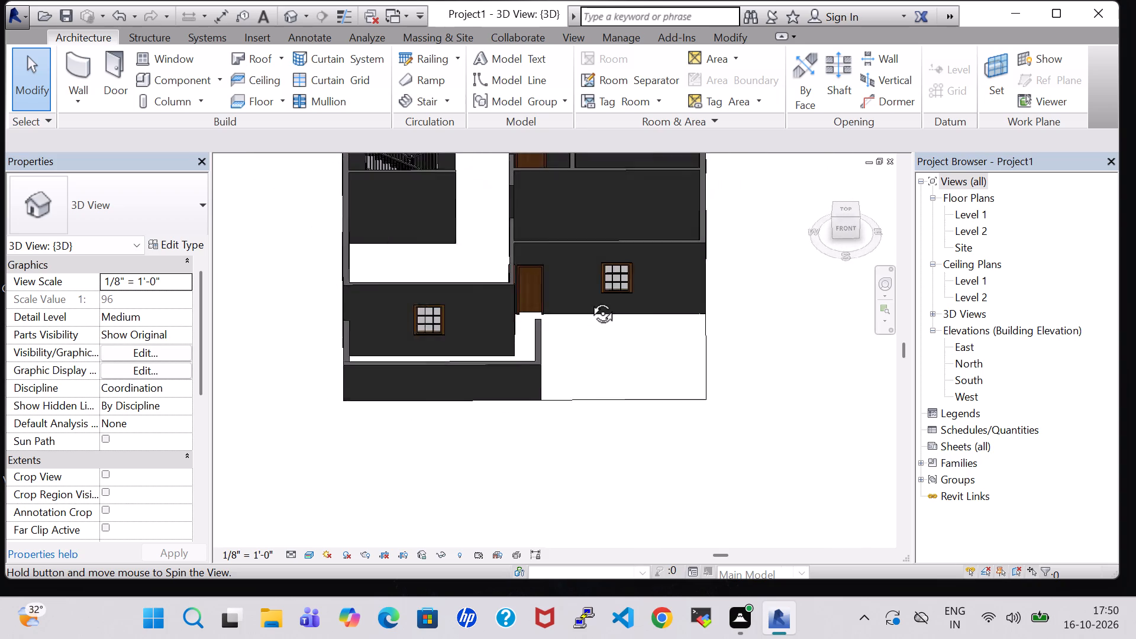
middle_click_drag(589, 300, 598, 282, "shift")
middle_click_drag(777, 279, 777, 394, "shift")
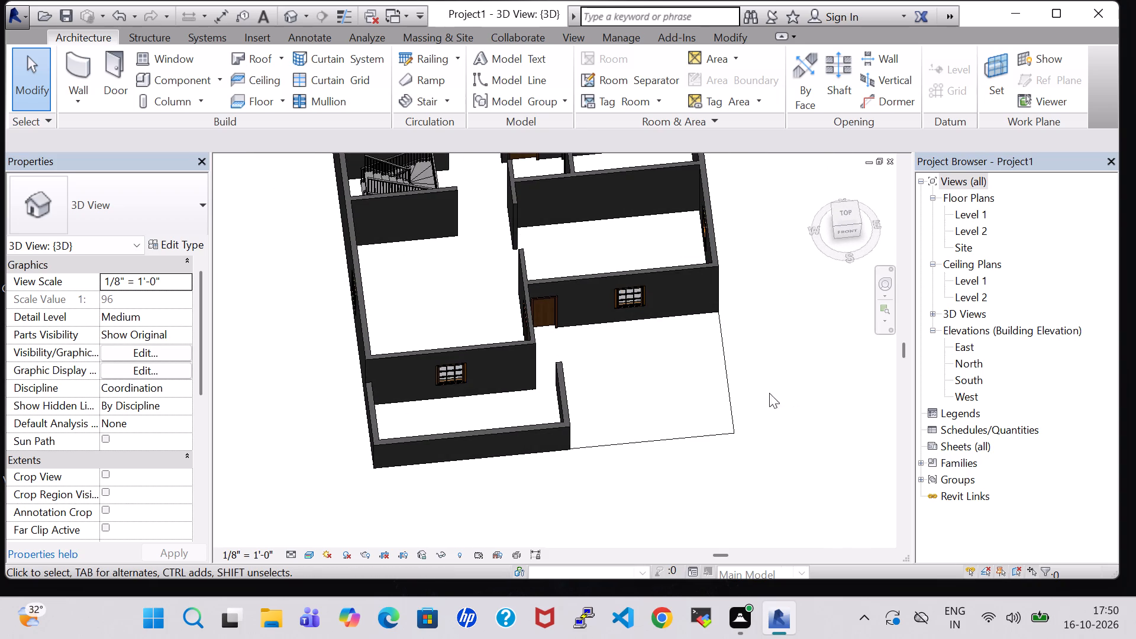
middle_click_drag(765, 291, 762, 339)
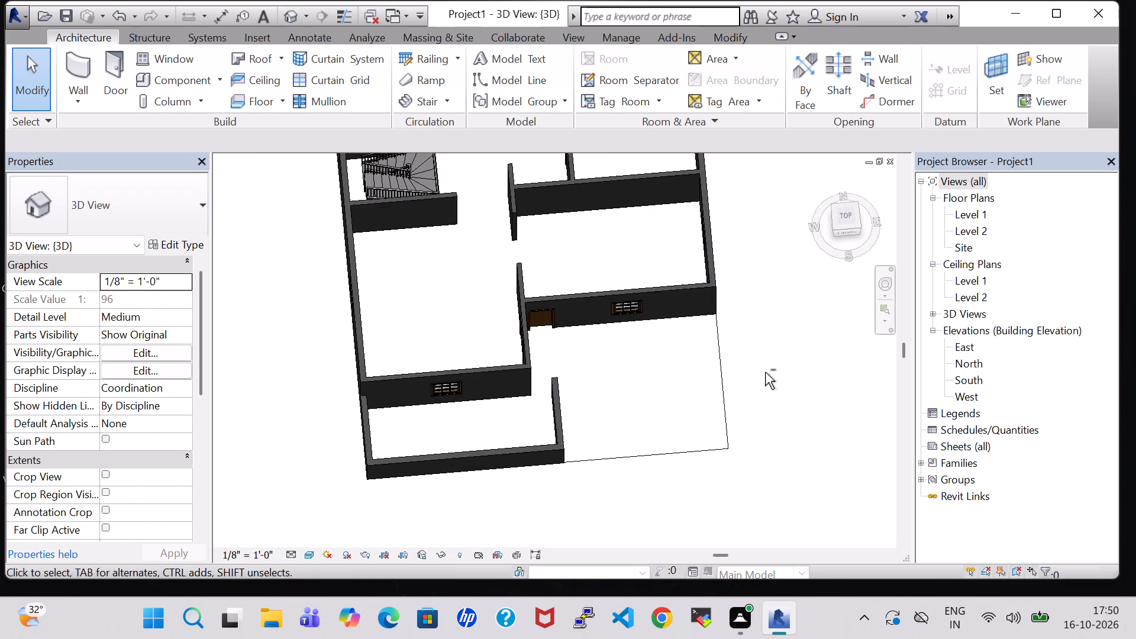
middle_click_drag(765, 372, 728, 217, "shift")
middle_click_drag(734, 330, 602, 328, "shift")
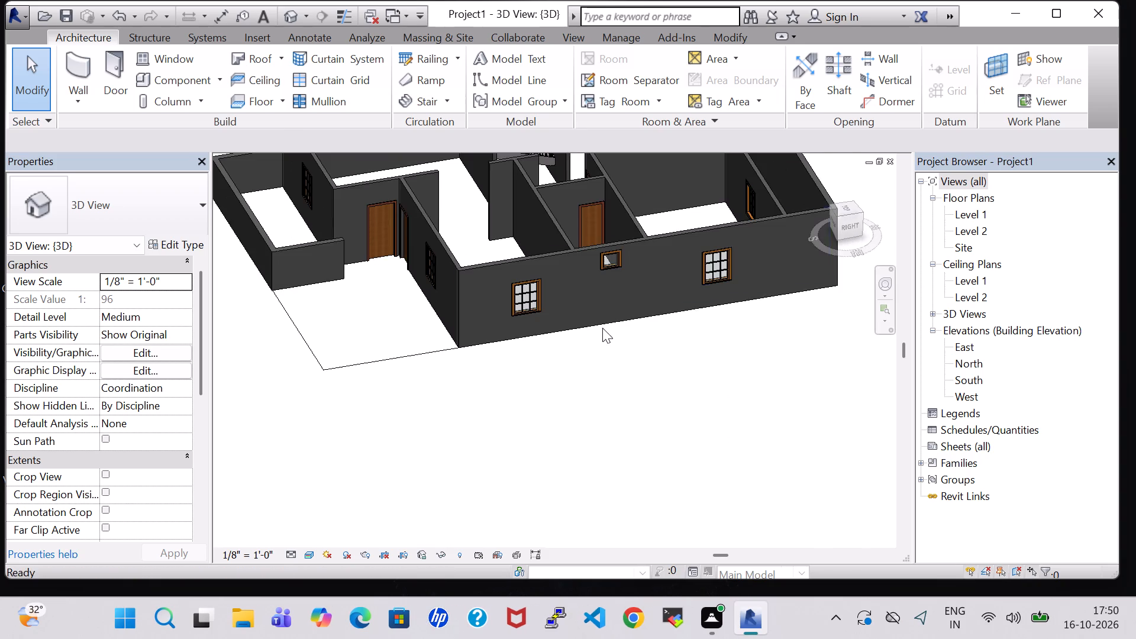
middle_click_drag(680, 366, 569, 372)
middle_click_drag(761, 388, 700, 389)
middle_click_drag(716, 389, 591, 398)
middle_click_drag(683, 391, 571, 395, "shift")
middle_click_drag(689, 377, 548, 373, "shift")
On the Level 1 plan, use Split with Gap (0' 1") on the east and west exterior walls where the northern rooms' north walls meet them.
double_click(967, 218)
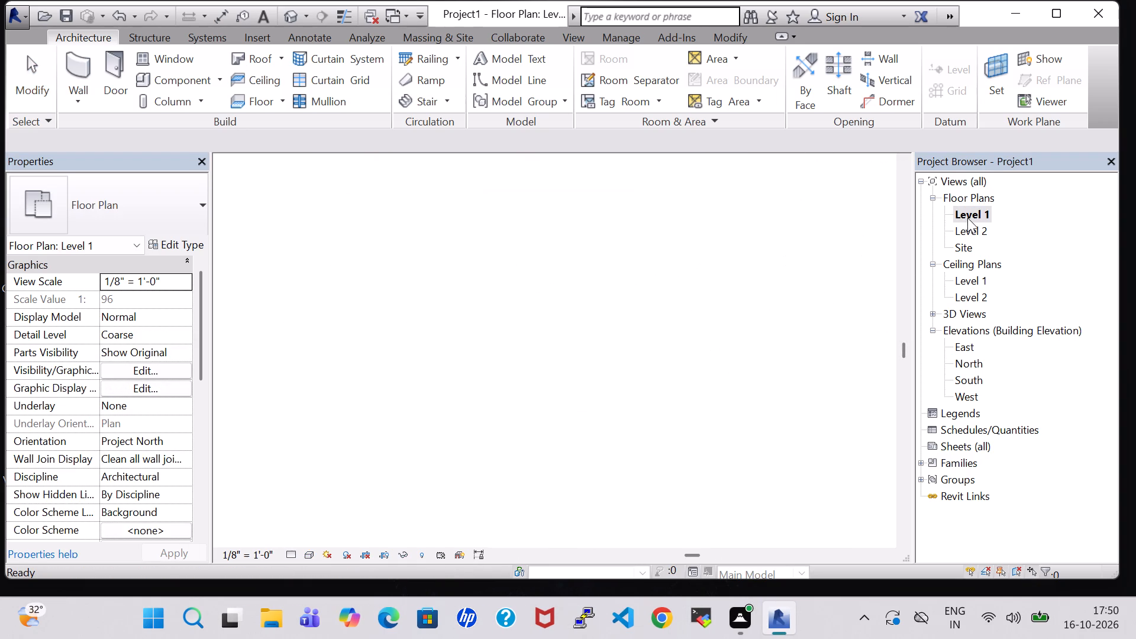
left_click(743, 283)
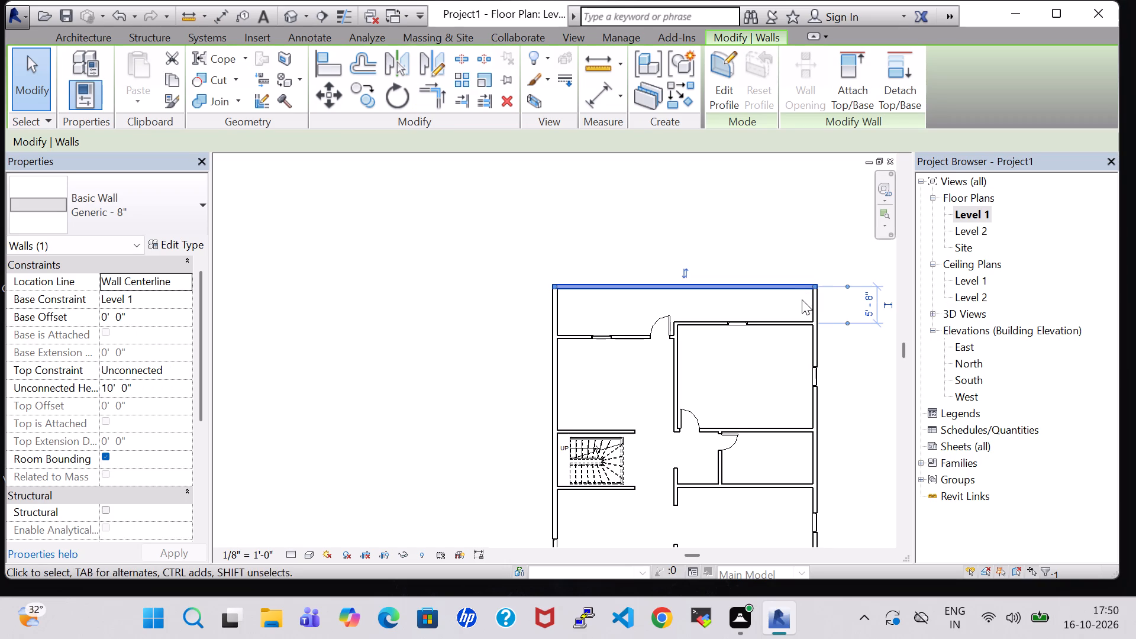
left_click(770, 240)
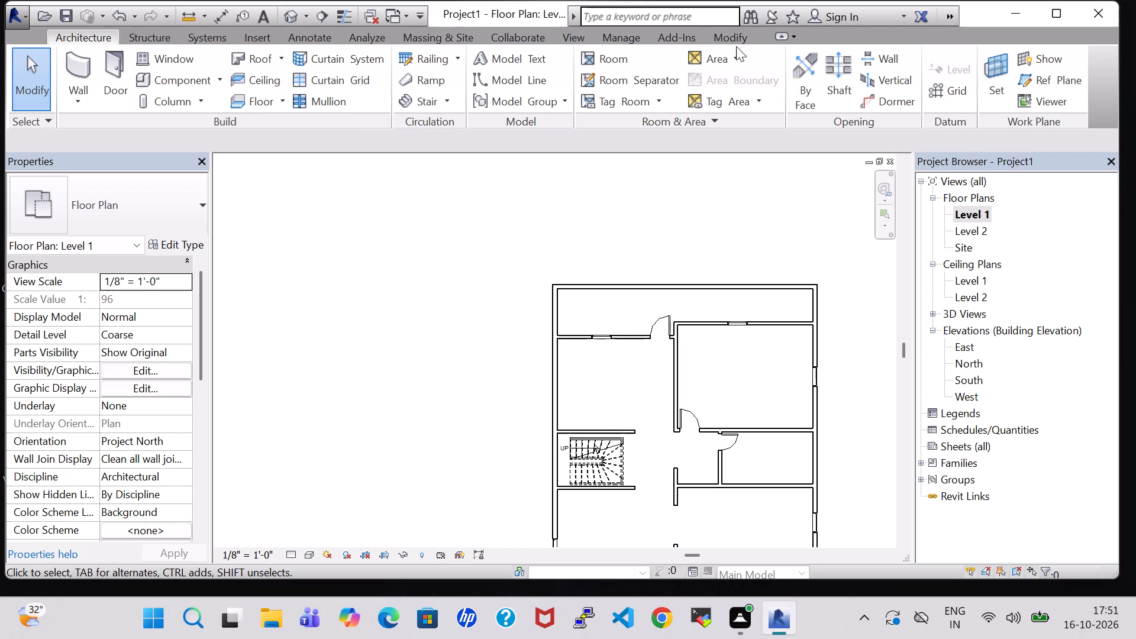
left_click(721, 37)
left_click(476, 66)
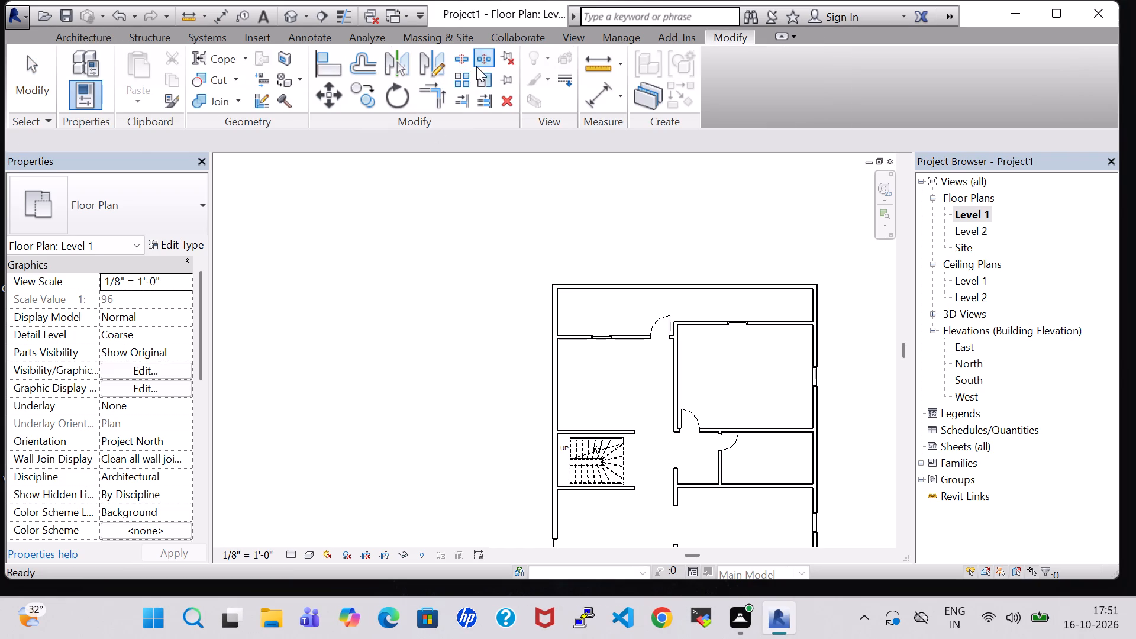
scroll(809, 314, "up", 4)
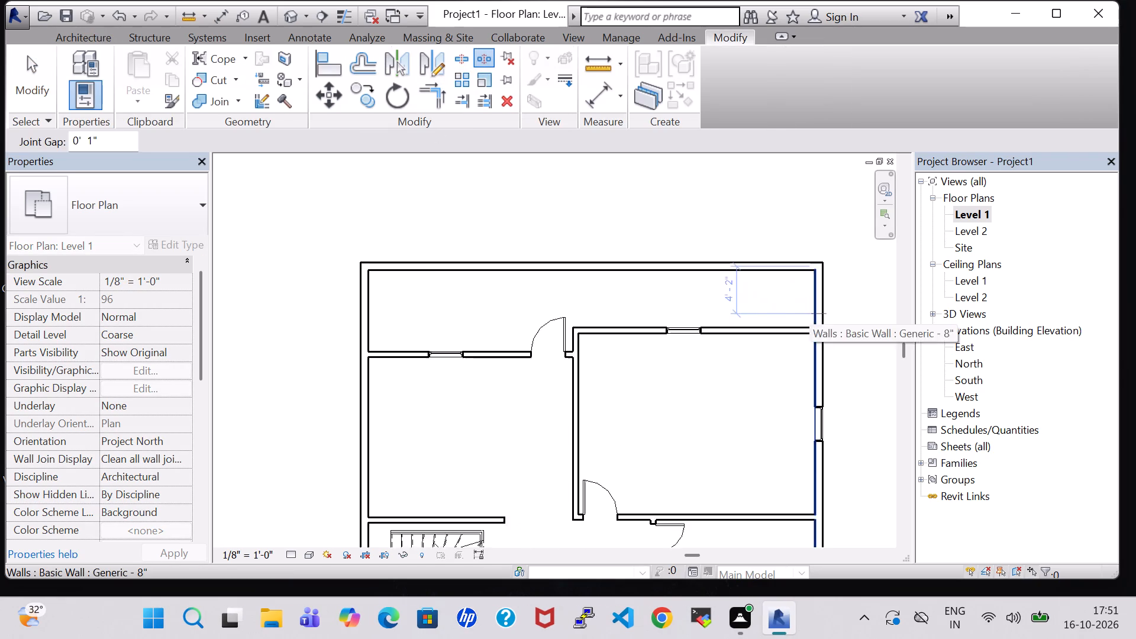
scroll(809, 314, "up", 3)
left_click(819, 337)
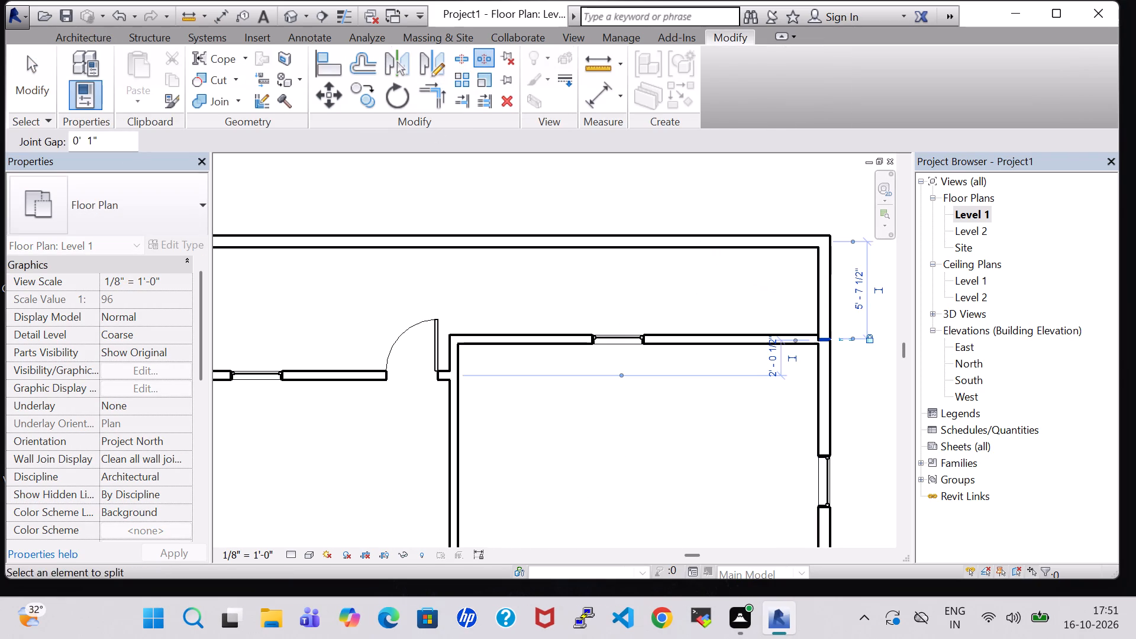
middle_click_drag(541, 311, 729, 313)
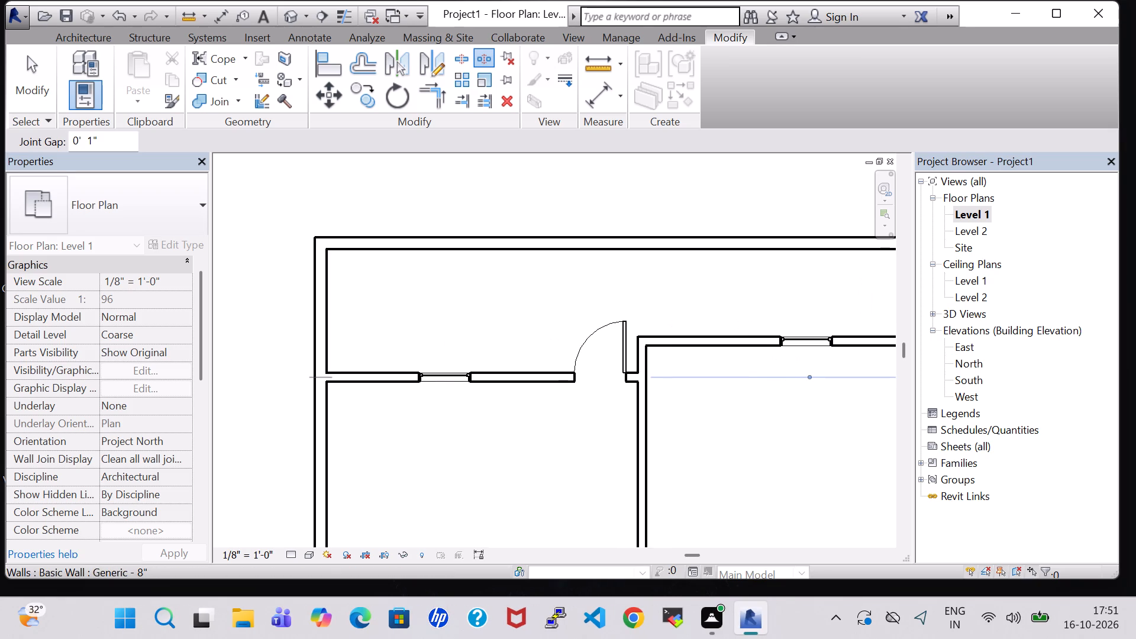
left_click(323, 380)
key("Escape")
key("Escape")
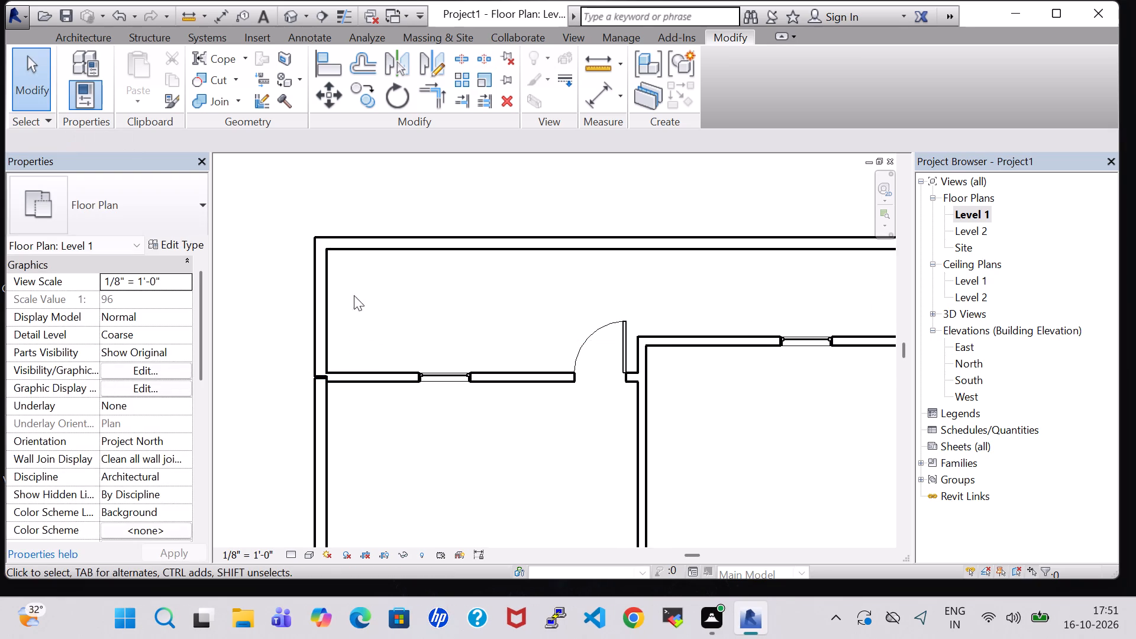
Set the unconnected height of the west exterior wall segment beside the northern strip to 5' 0".
left_click(313, 301)
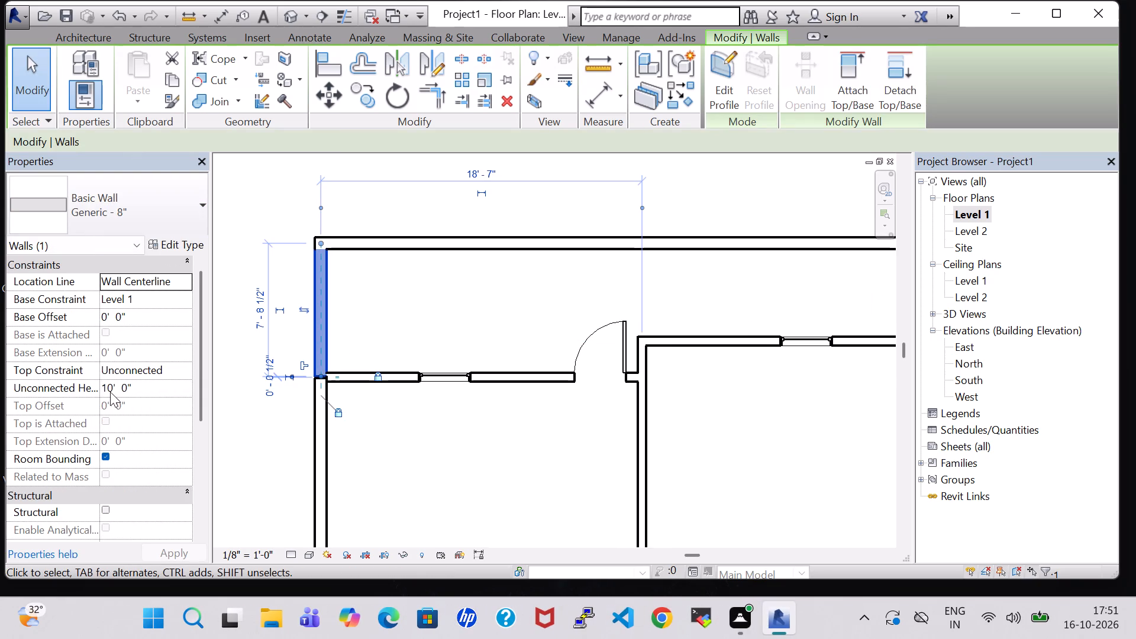
left_click(112, 391)
left_click(112, 390)
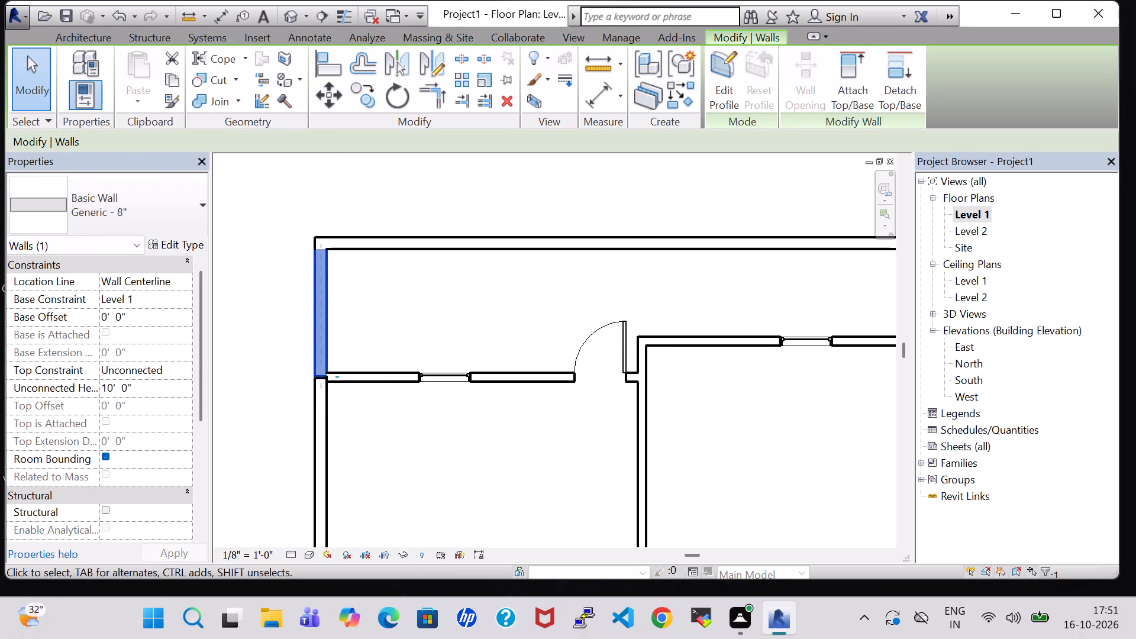
key("BackSpace")
key("BackSpace")
key("5")
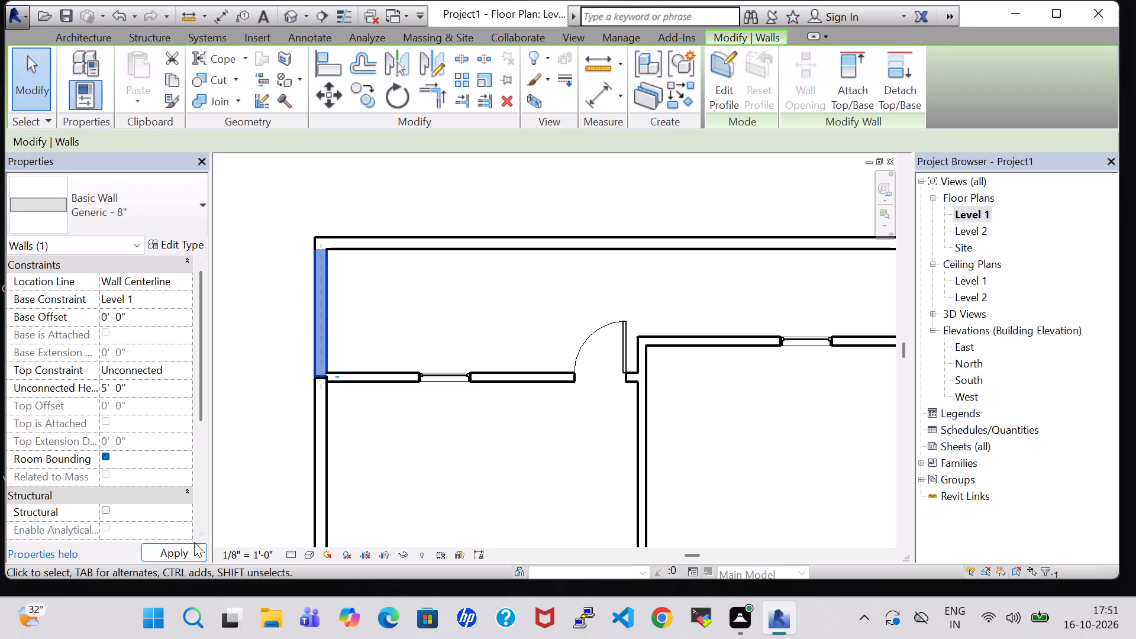
left_click(180, 548)
Set the unconnected height of the north exterior wall to 5' 0".
left_click(467, 243)
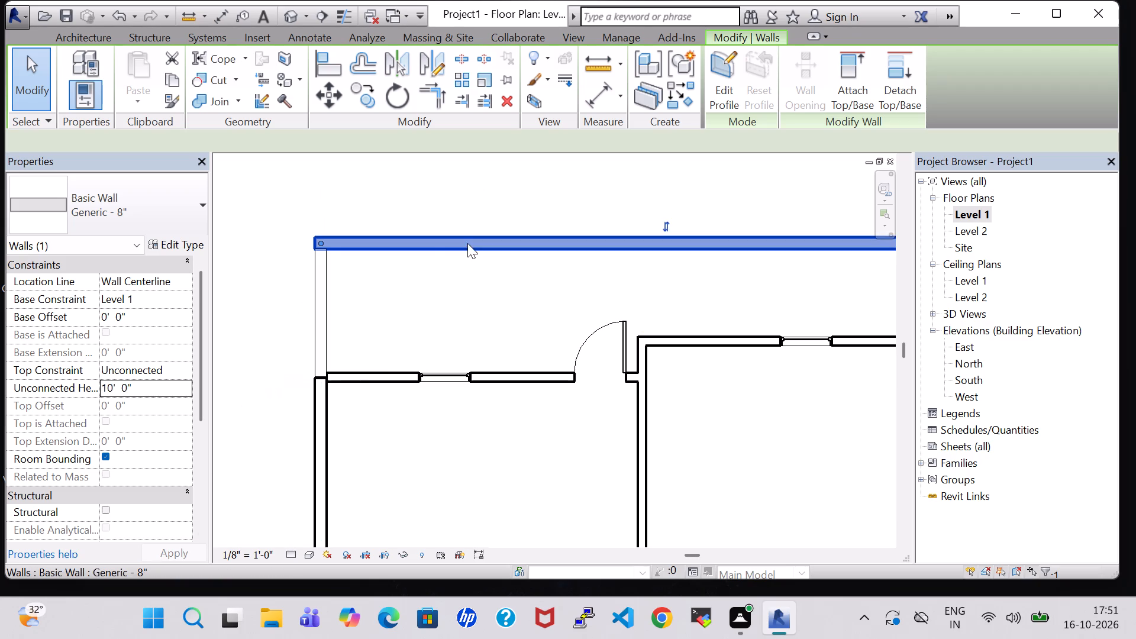
left_click(111, 389)
left_click(111, 389)
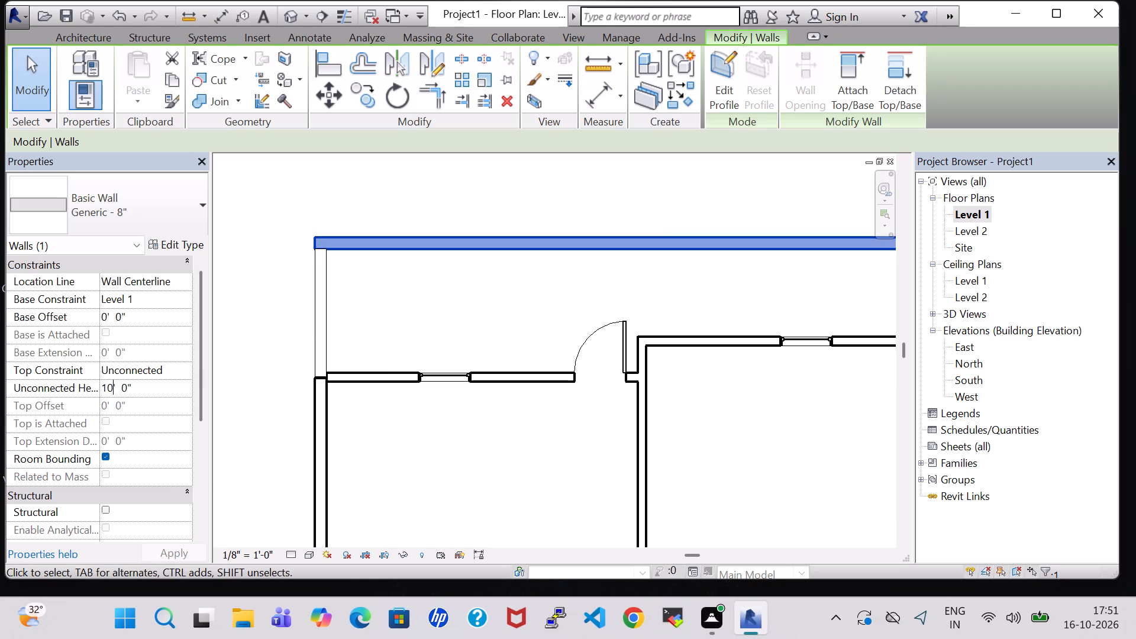
key("BackSpace")
key("BackSpace")
key("5")
left_click(176, 549)
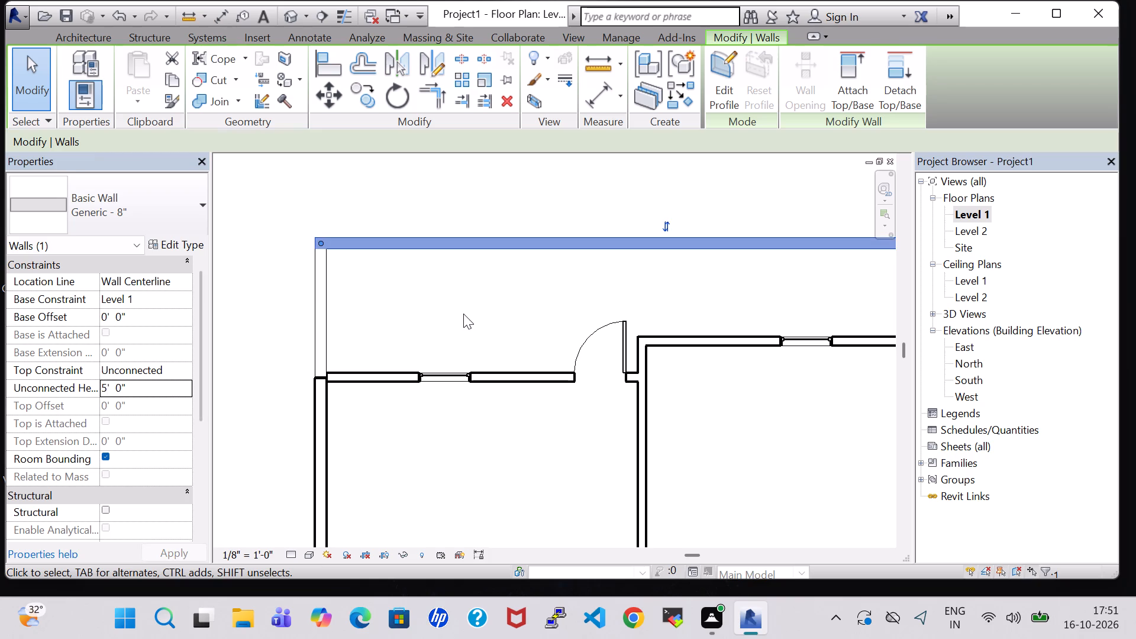
left_click(463, 314)
Set the unconnected height of the east exterior wall segment beside the northern strip to 5' 0".
middle_click_drag(463, 314, 145, 314)
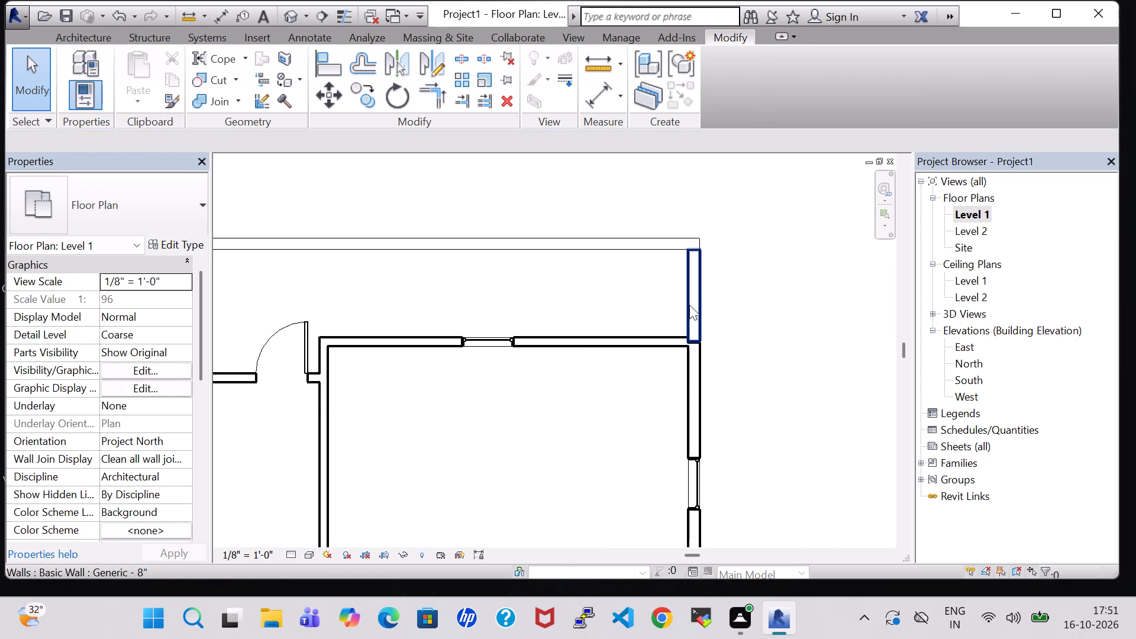
left_click(689, 305)
left_click(112, 389)
left_click(112, 389)
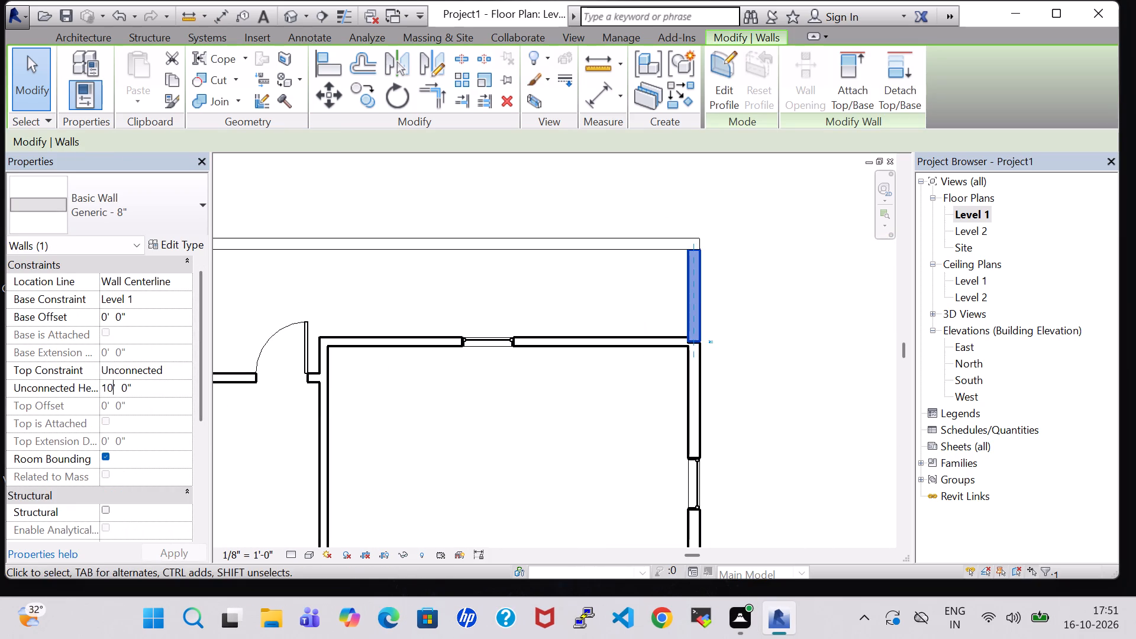
key("BackSpace")
key("BackSpace")
key("5")
left_click(192, 556)
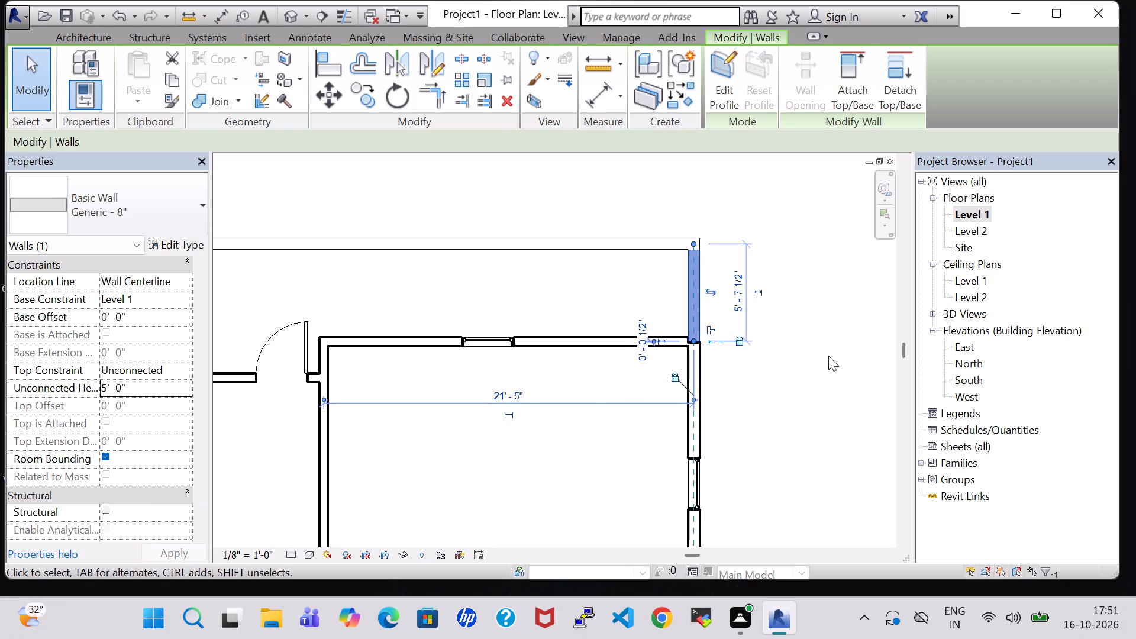
left_click(828, 356)
Examine the Level 1 plan from the northern strip down to the southern open areas and back to the northern rooms.
scroll(466, 446, "down", 3)
middle_click_drag(466, 446, 491, 335)
scroll(491, 335, "down", 1)
left_click(457, 280)
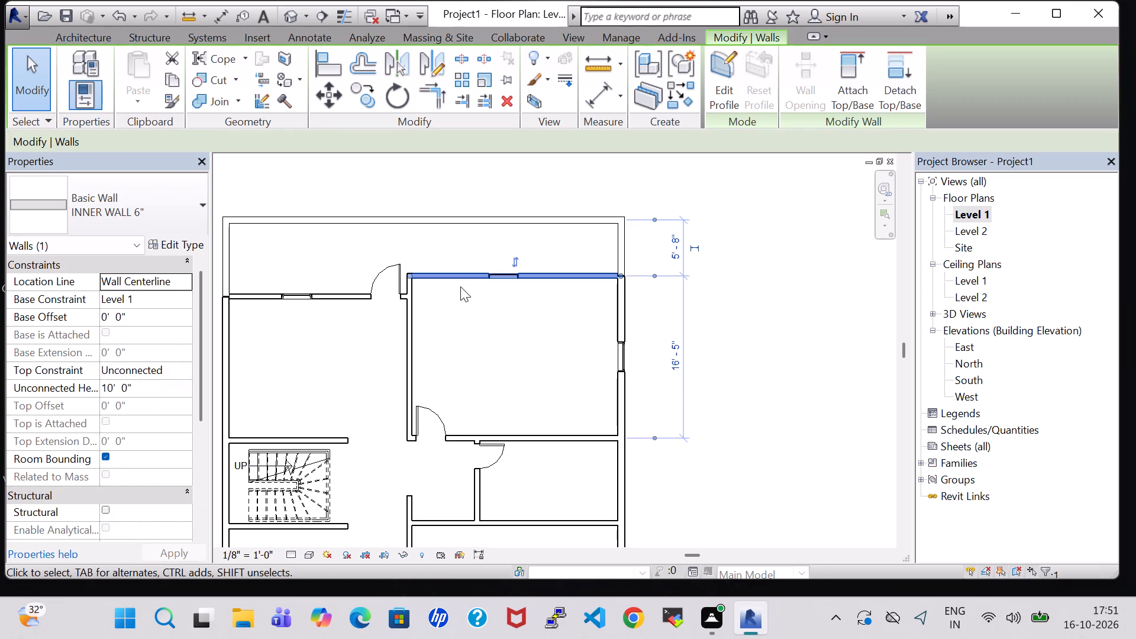
left_click(535, 375)
middle_click_drag(535, 375, 550, 266)
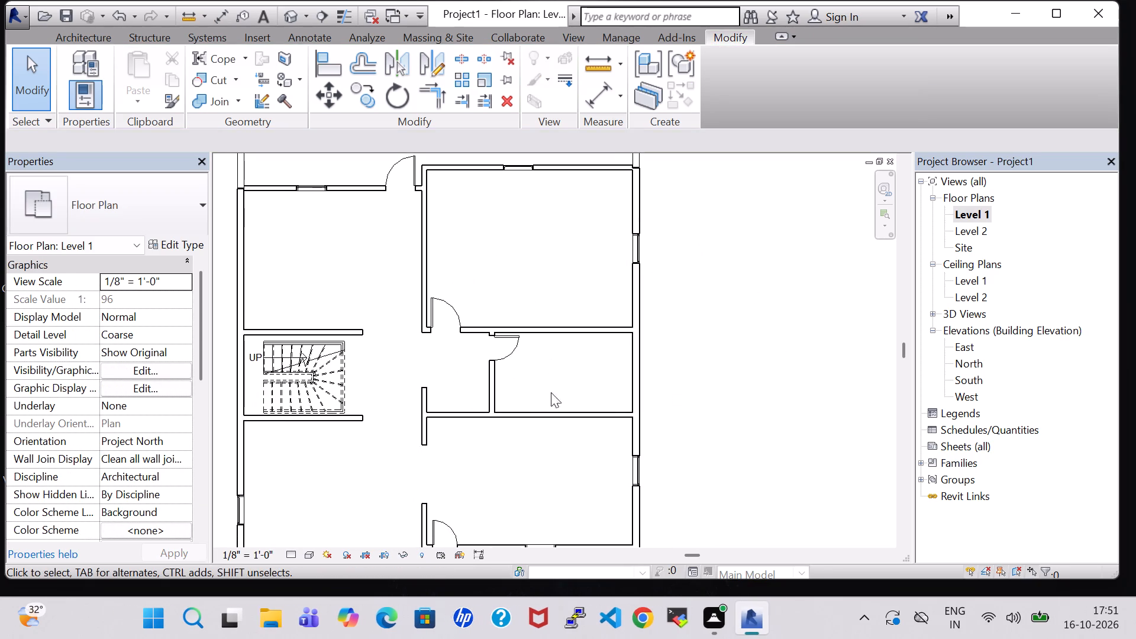
middle_click_drag(517, 459, 543, 269)
scroll(543, 269, "down", 1)
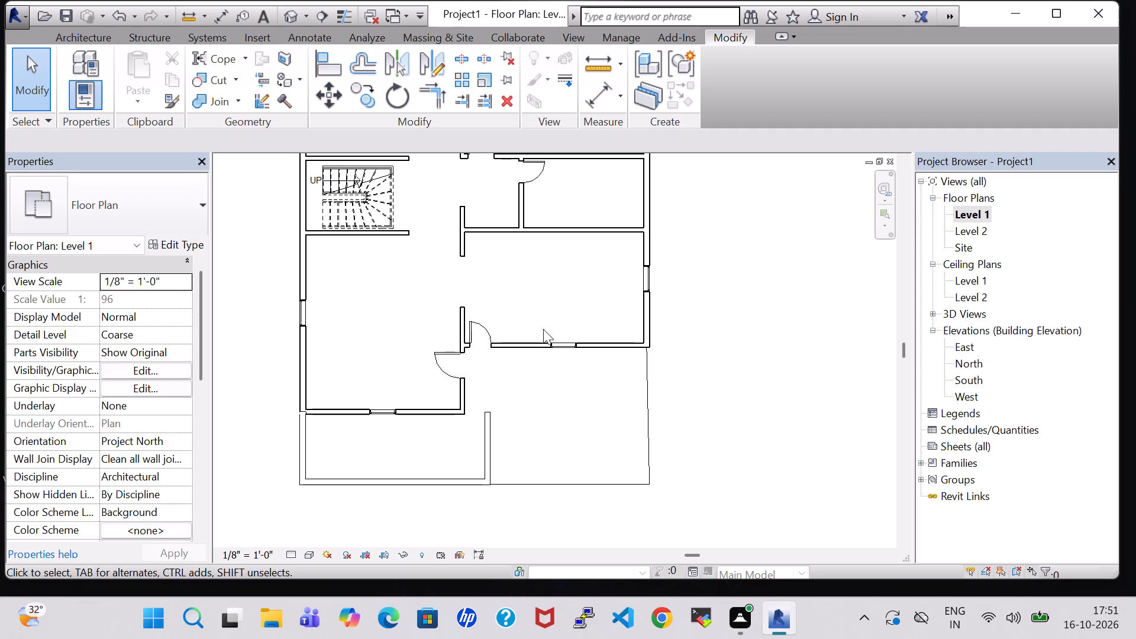
left_click(543, 450)
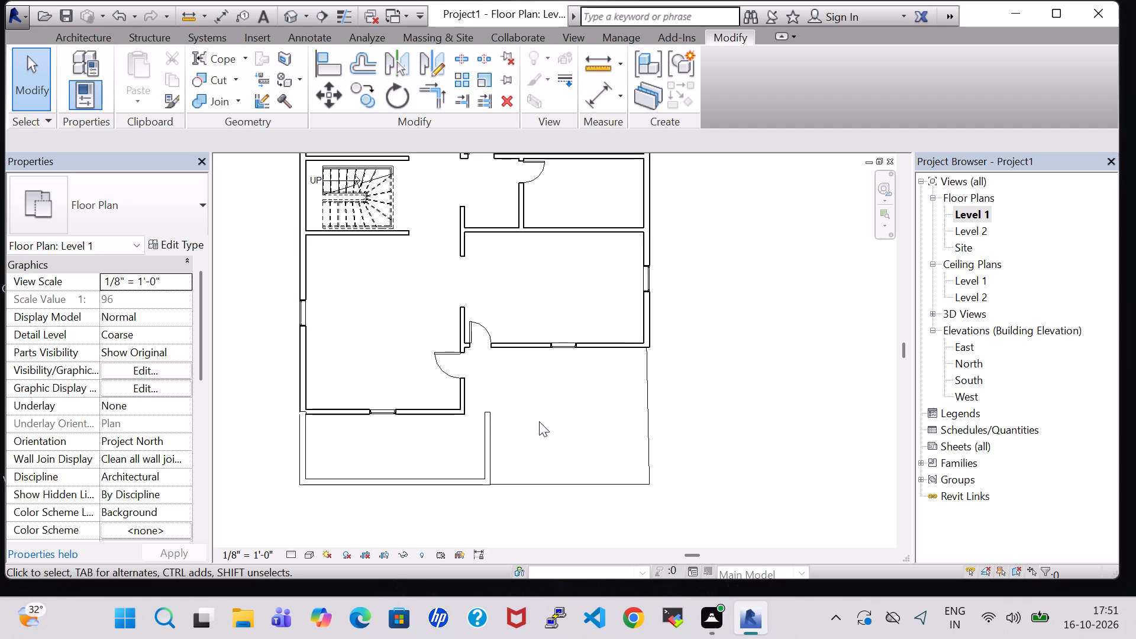
middle_click_drag(541, 422, 669, 530)
middle_click_drag(568, 186, 551, 346)
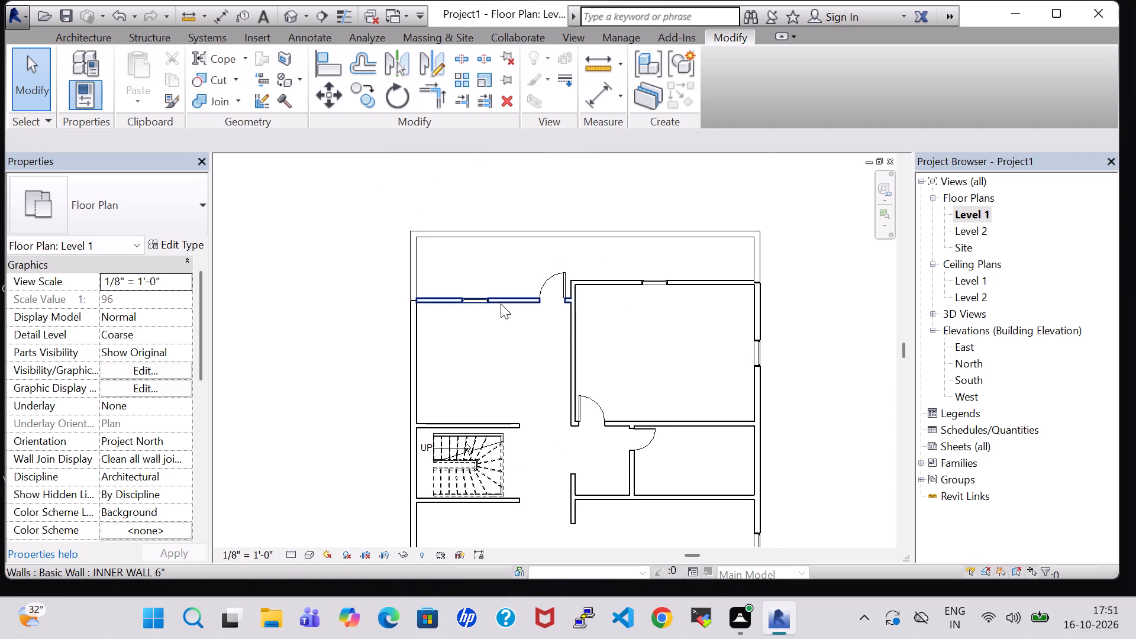
Load the Cook Top-4 Unit component family from the Domestic folder of the US Imperial library's Specialty Equipment.
left_click(96, 33)
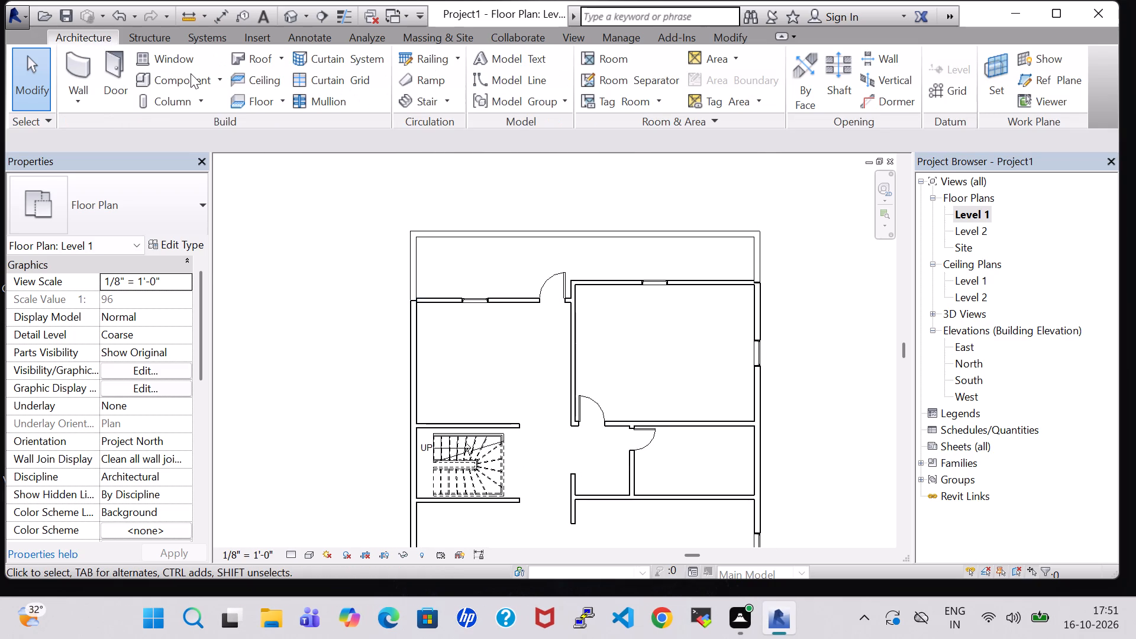
left_click(191, 73)
left_click(729, 73)
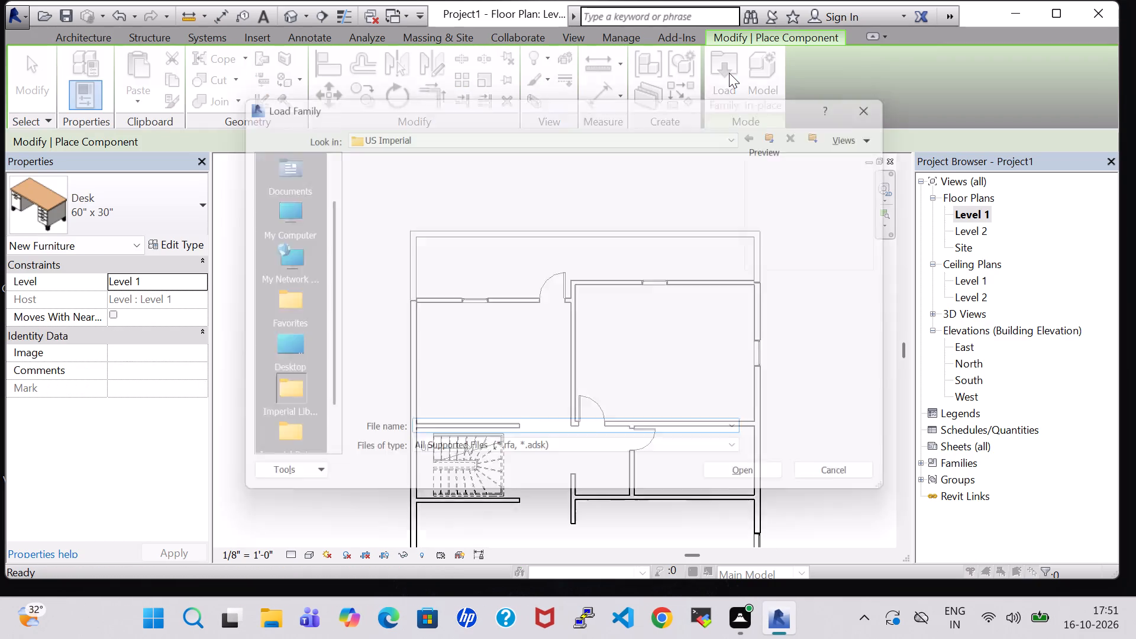
left_click(689, 397)
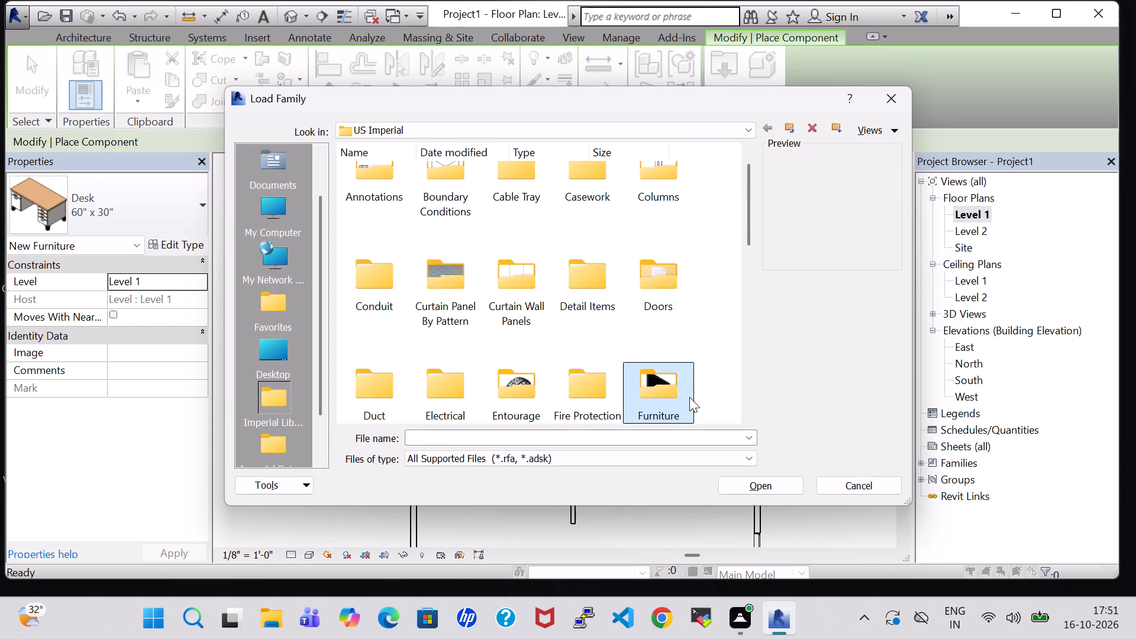
key("s")
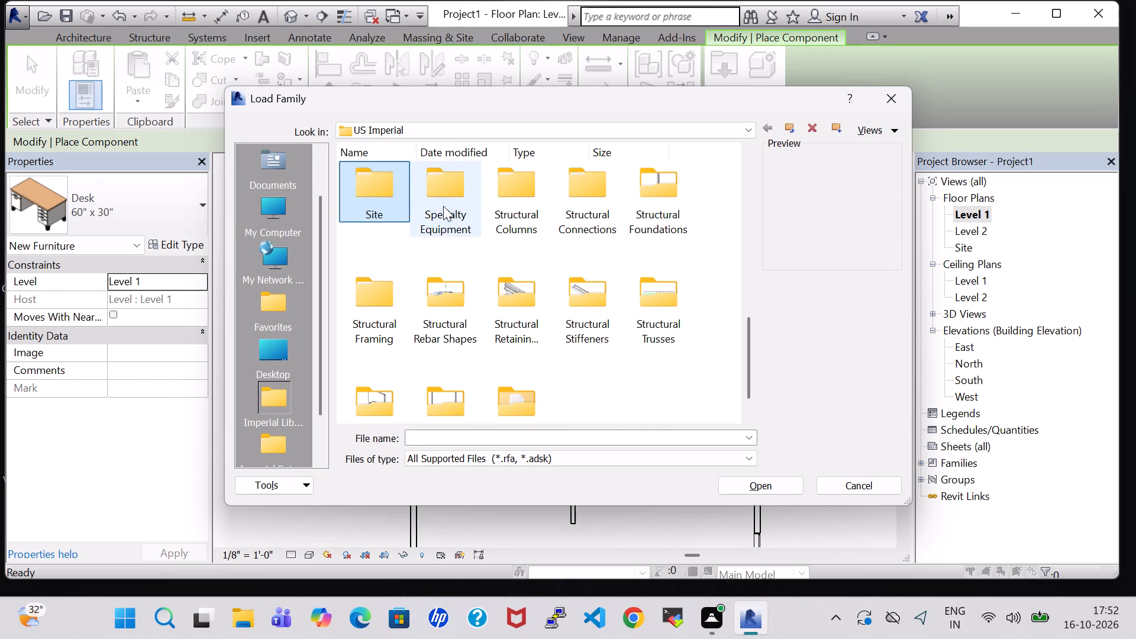
triple_click(451, 206)
double_click(441, 205)
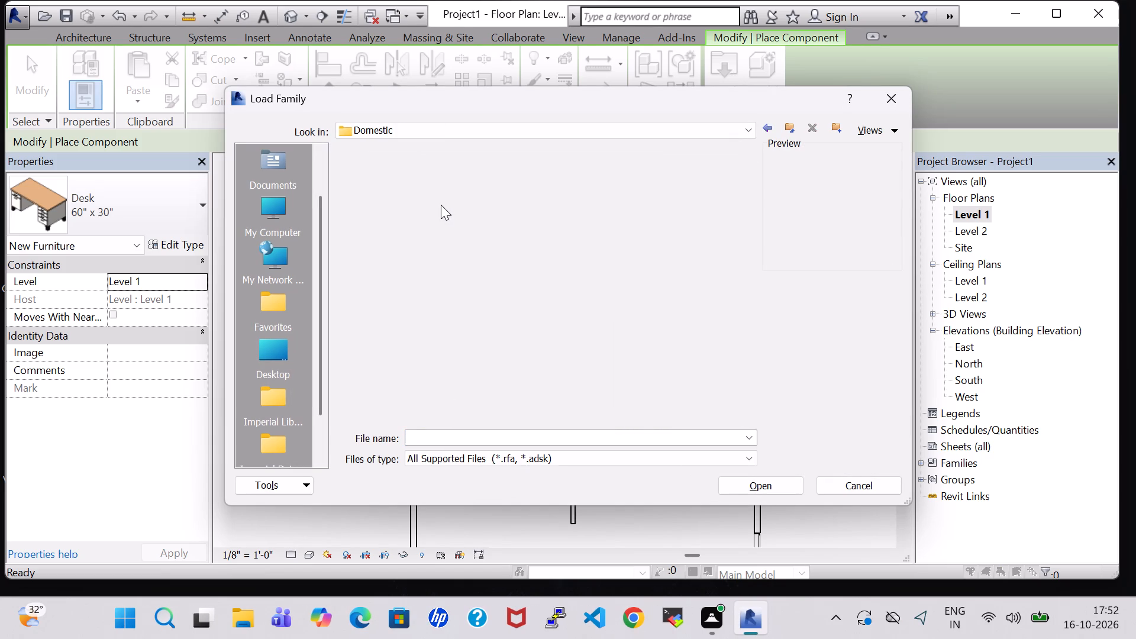
left_click(438, 197)
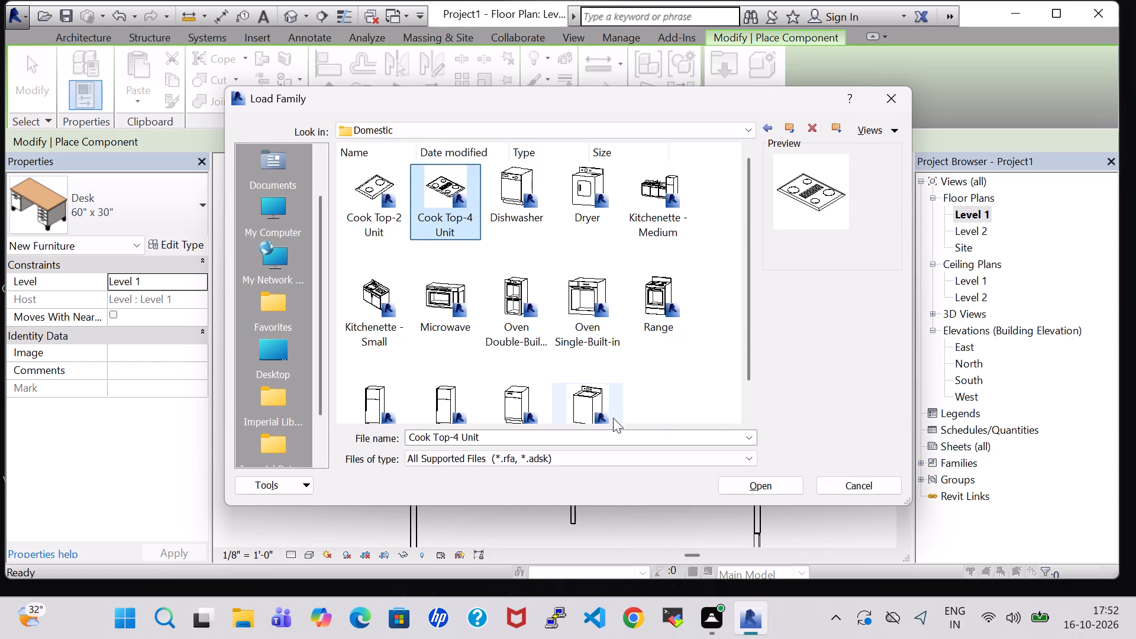
left_click(756, 481)
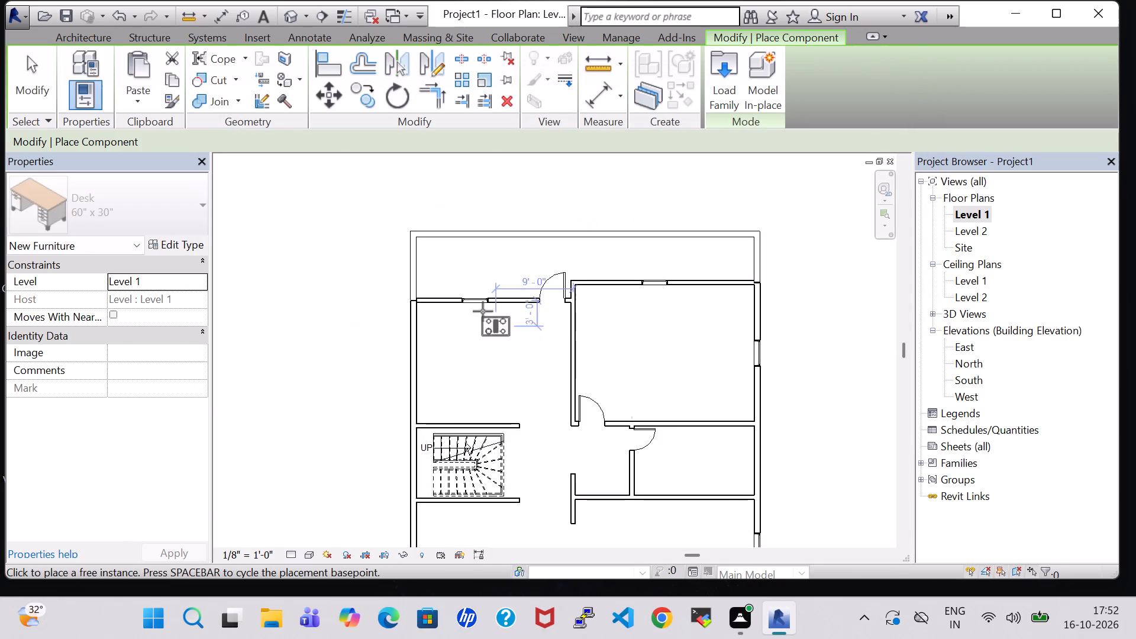
Place one 36" x 20" Cook Top-4 Unit against the northwest room's north wall, at the window.
scroll(476, 311, "up", 2)
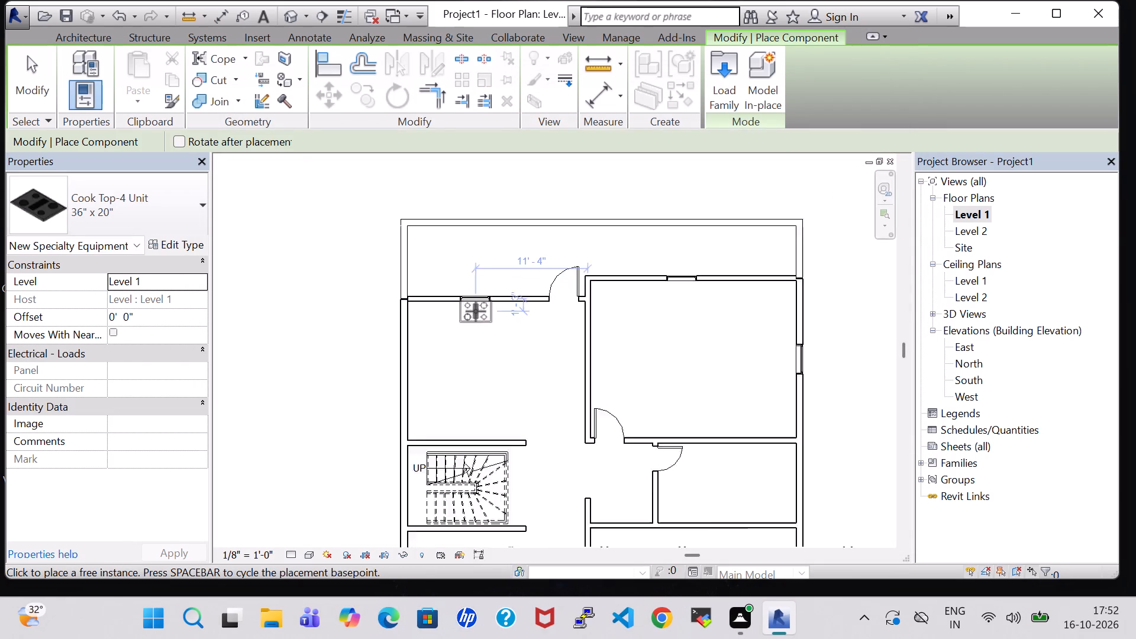
scroll(476, 311, "up", 5)
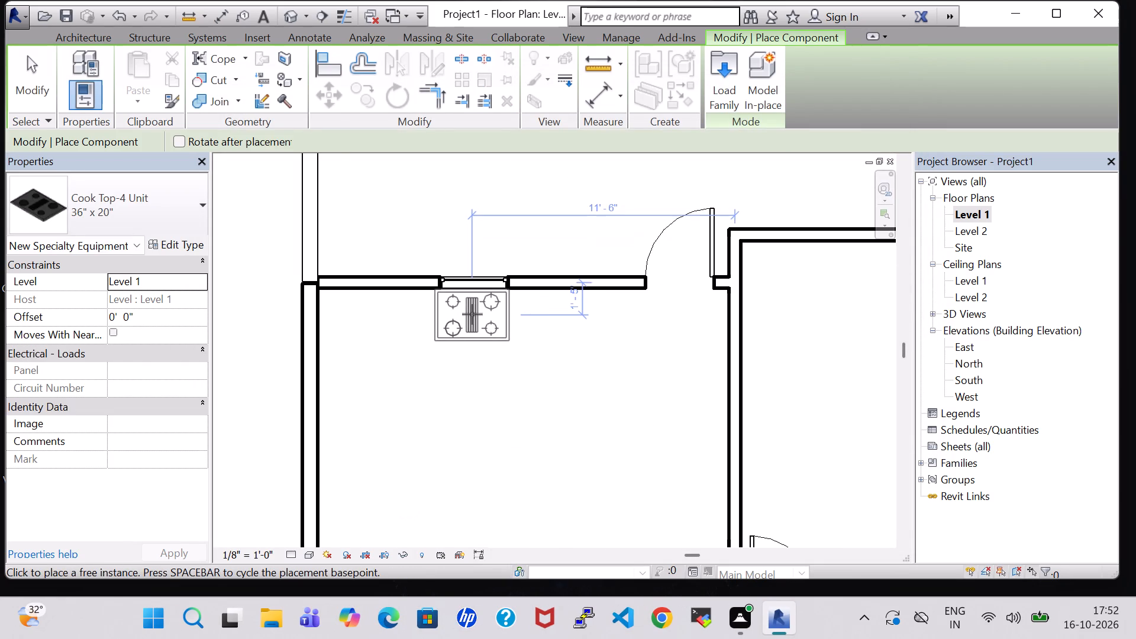
left_click(472, 314)
scroll(501, 376, "down", 2)
key("Escape")
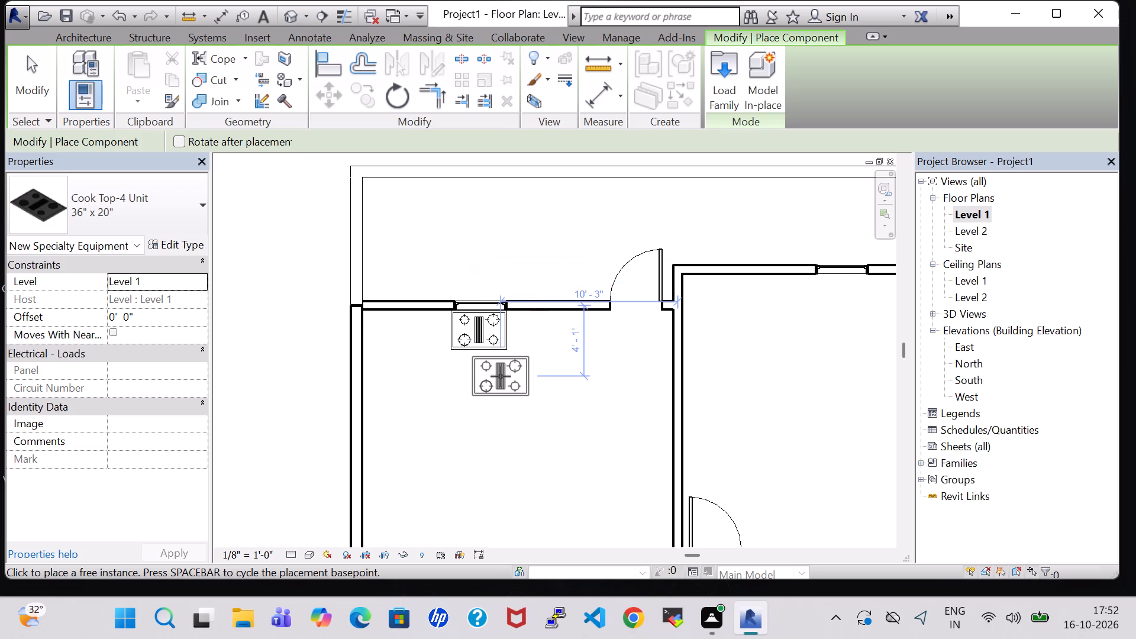
key("Escape")
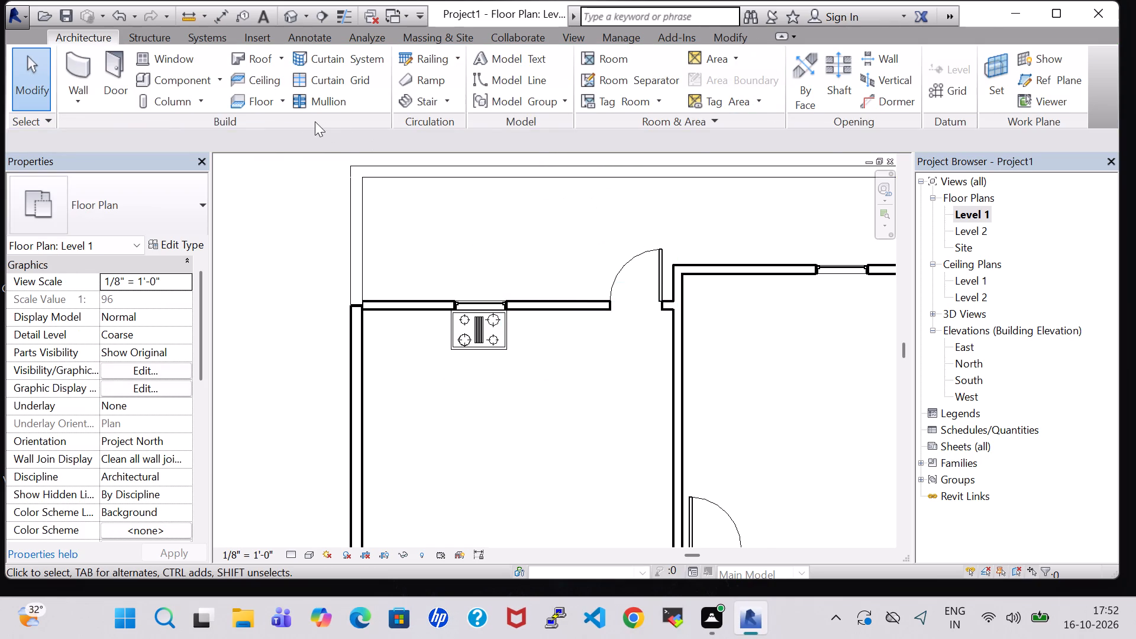
Load the Work Station Cubicle component family from the US Imperial library's Furniture System folder.
left_click(151, 79)
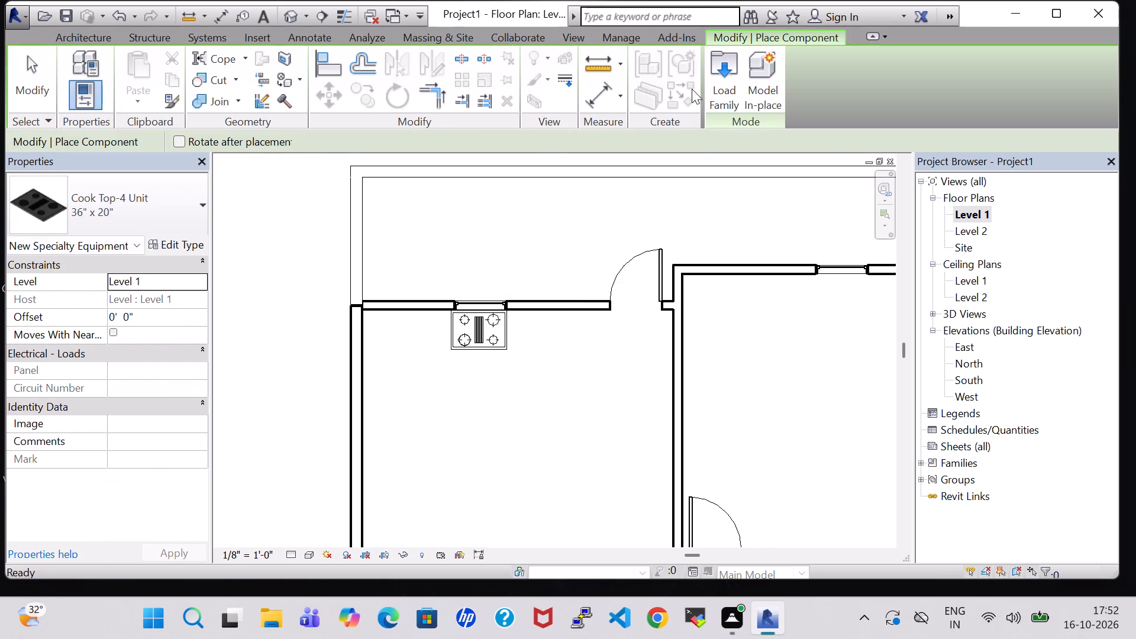
left_click(711, 89)
left_click(661, 391)
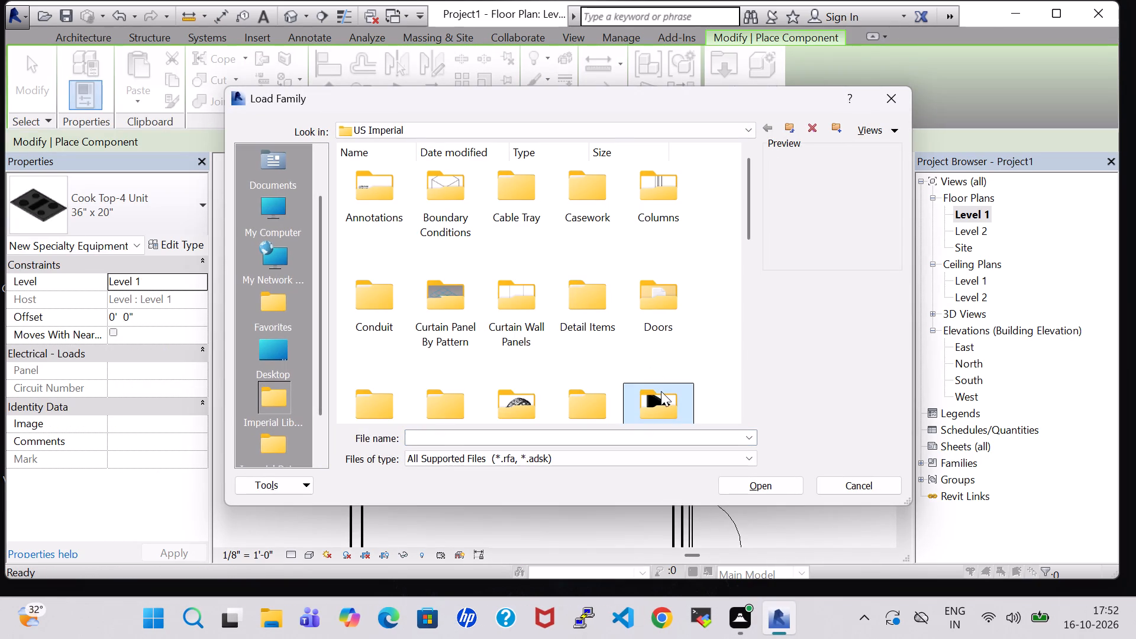
key("f")
double_click(382, 200)
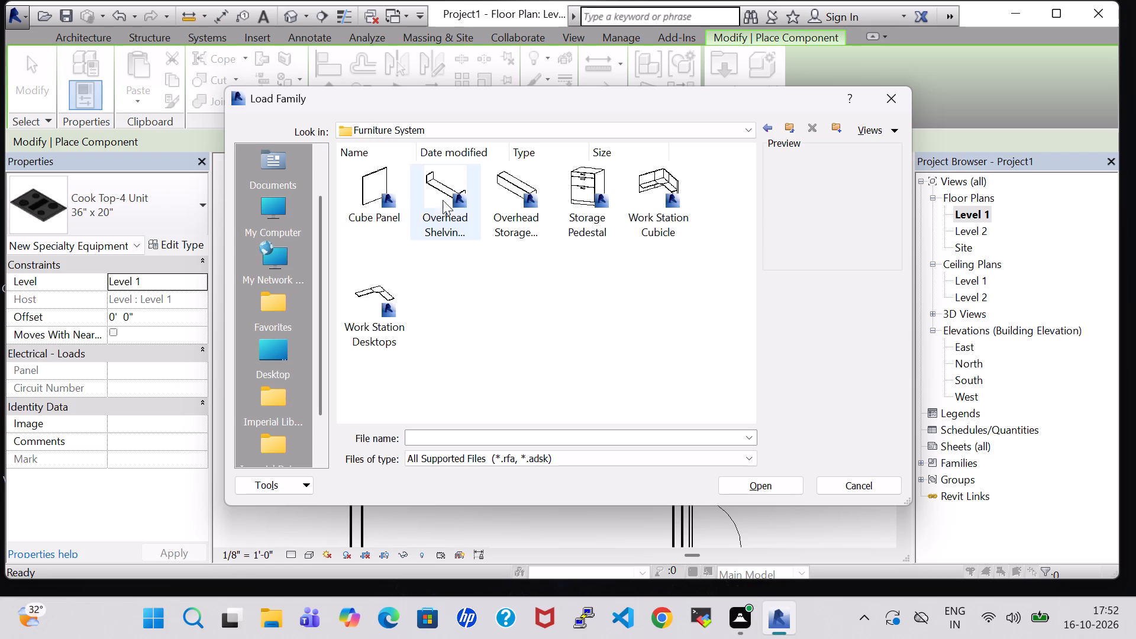
left_click(661, 195)
left_click(769, 485)
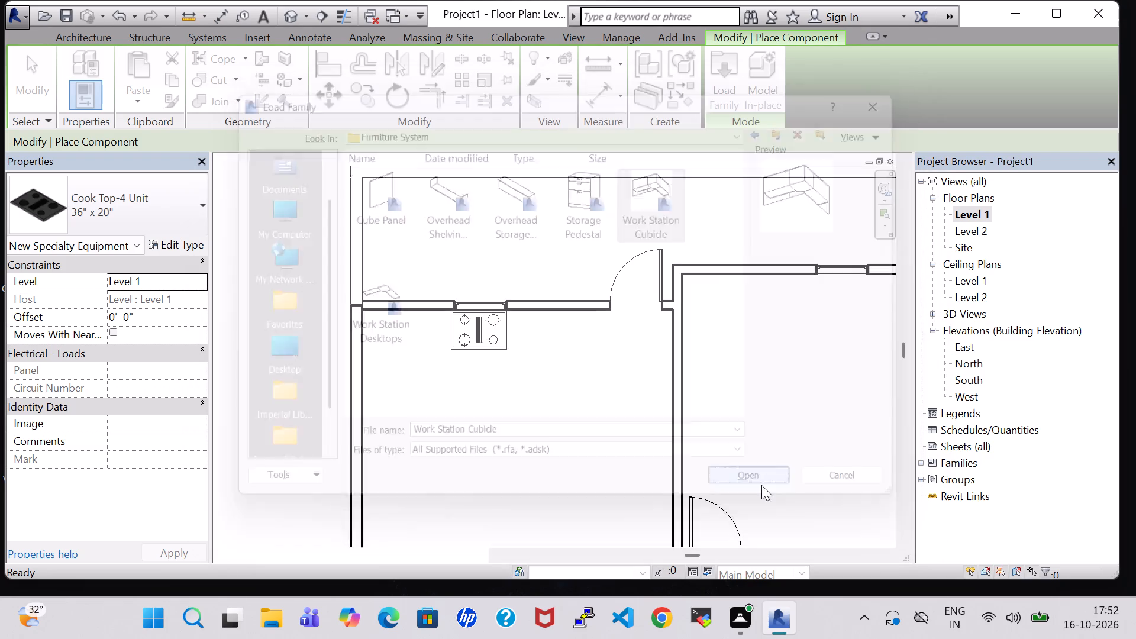
Place one 96" x 96" Work Station Cubicle, rotated to fit into the northwest room's southwest corner.
scroll(515, 440, "down", 2)
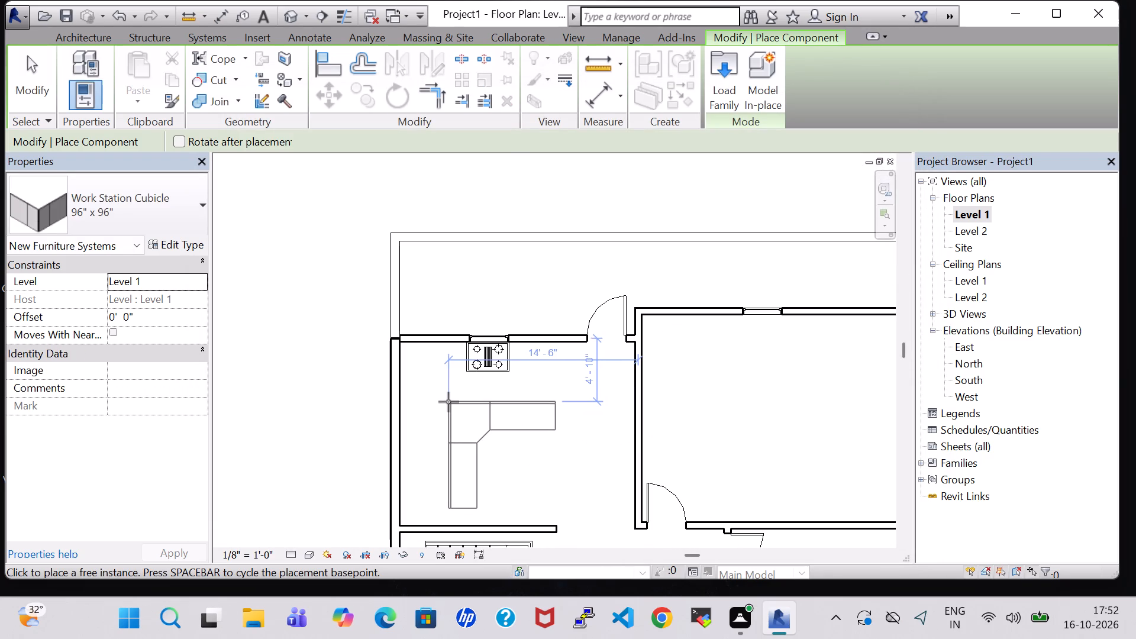
key("space")
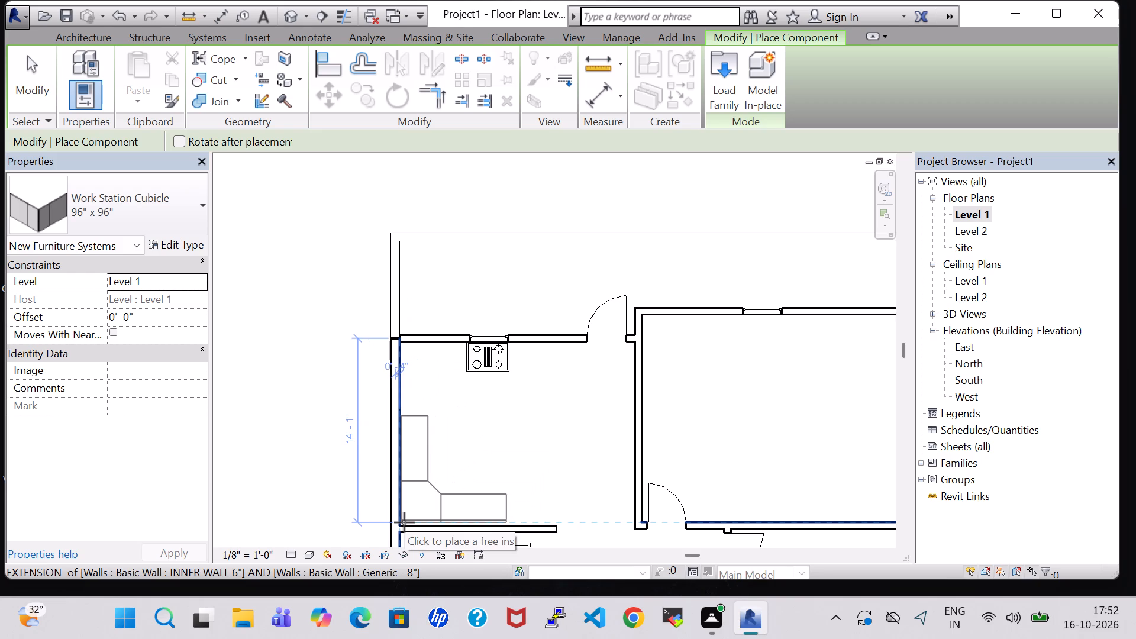
scroll(404, 522, "up", 6)
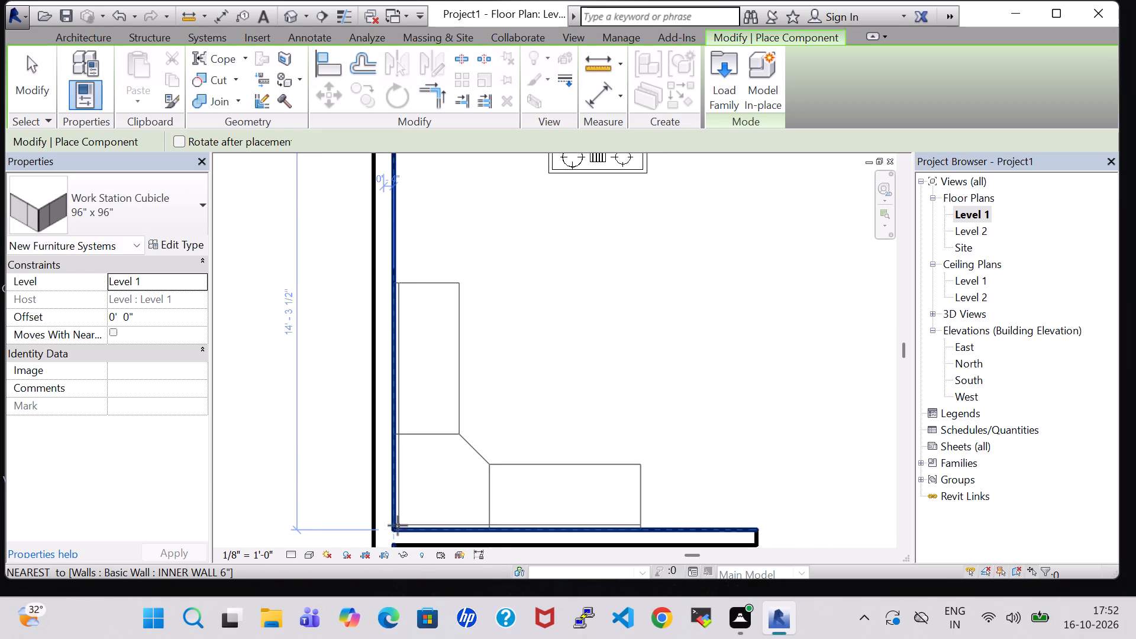
left_click(392, 524)
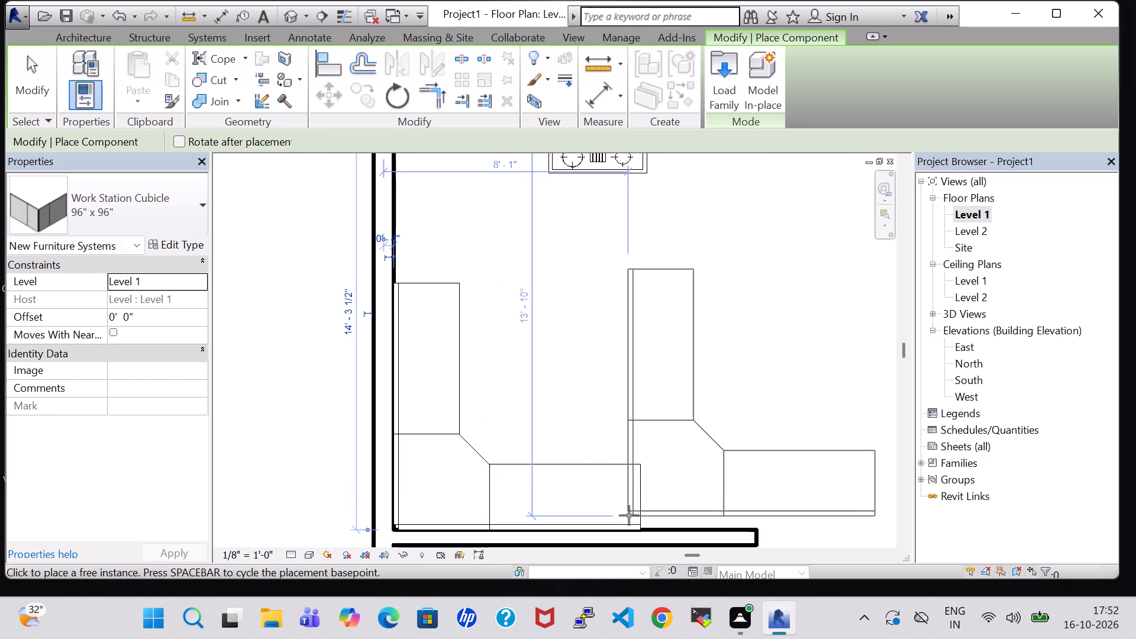
key("Escape")
key("Escape")
Load the Refrigerator component family from the Domestic folder of the US Imperial library's Specialty Equipment.
scroll(574, 477, "down", 4)
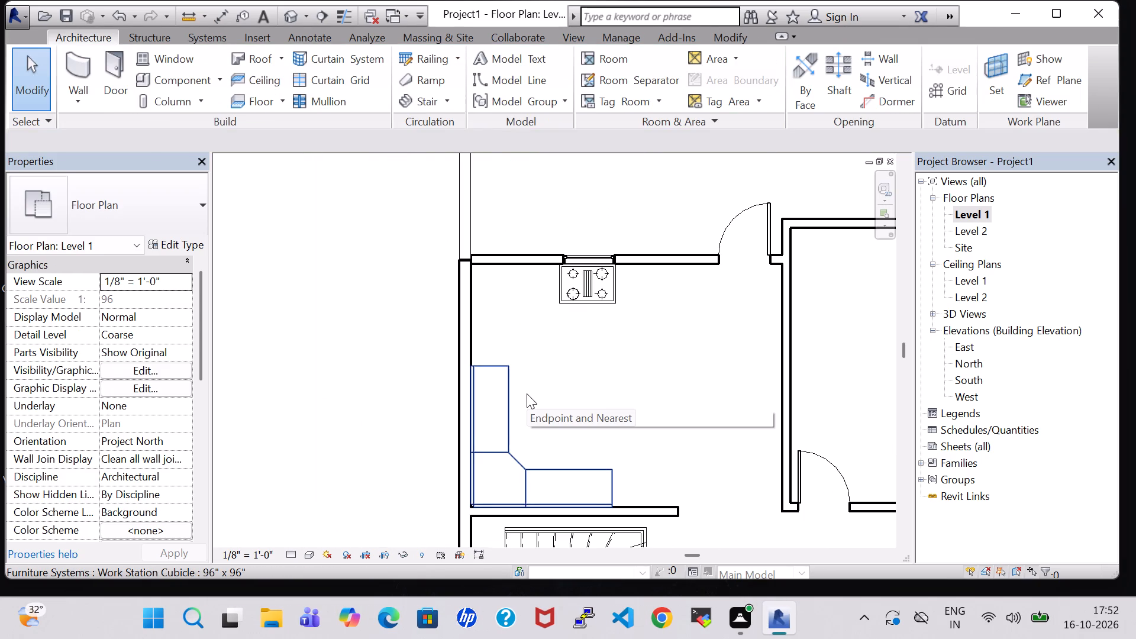
left_click(180, 85)
left_click(719, 79)
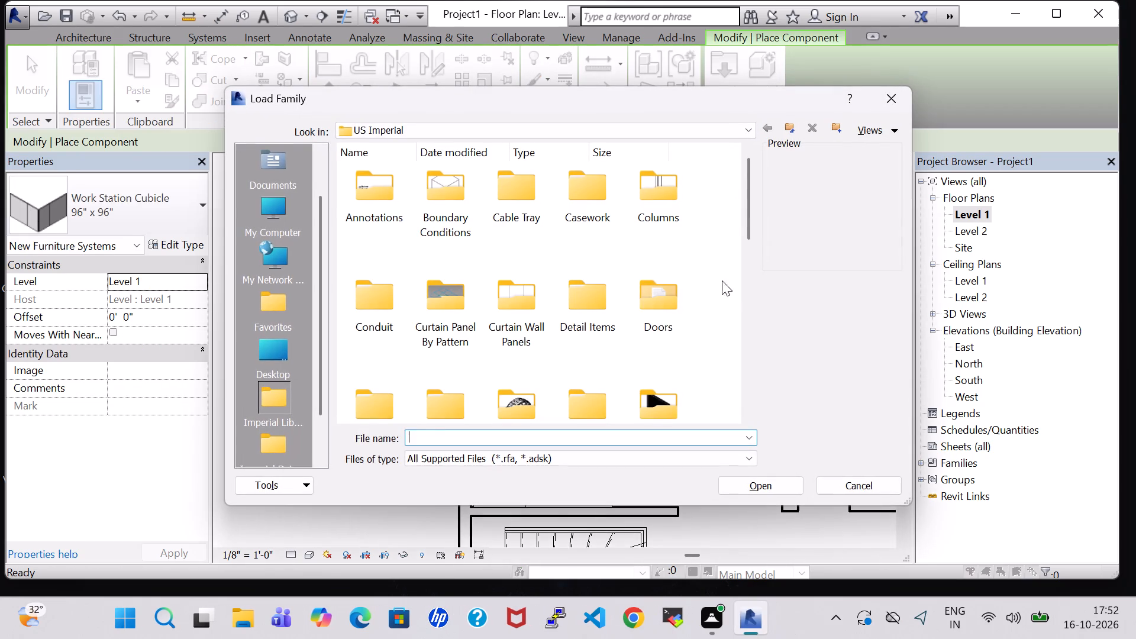
double_click(659, 404)
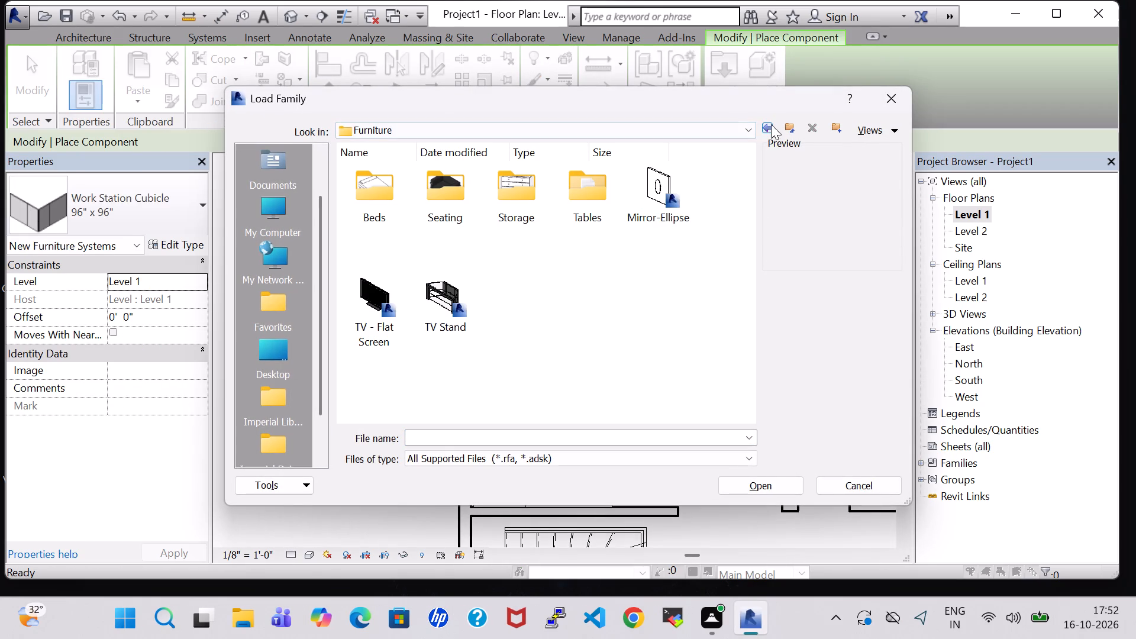
left_click(771, 124)
left_click(580, 396)
key("s")
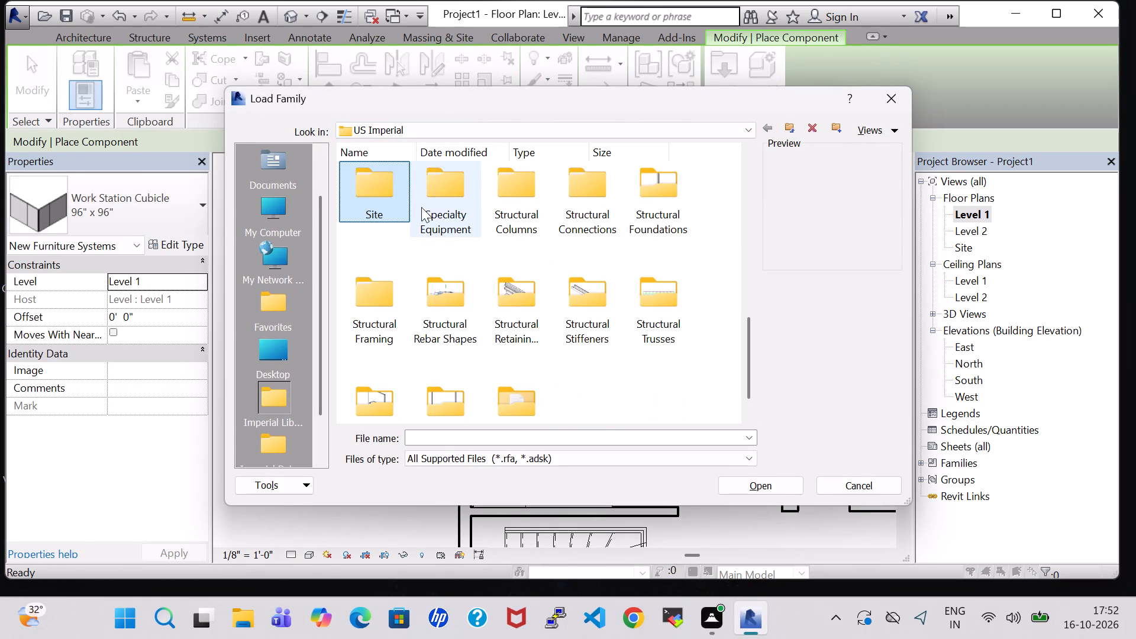
double_click(447, 205)
left_click(410, 201)
double_click(433, 205)
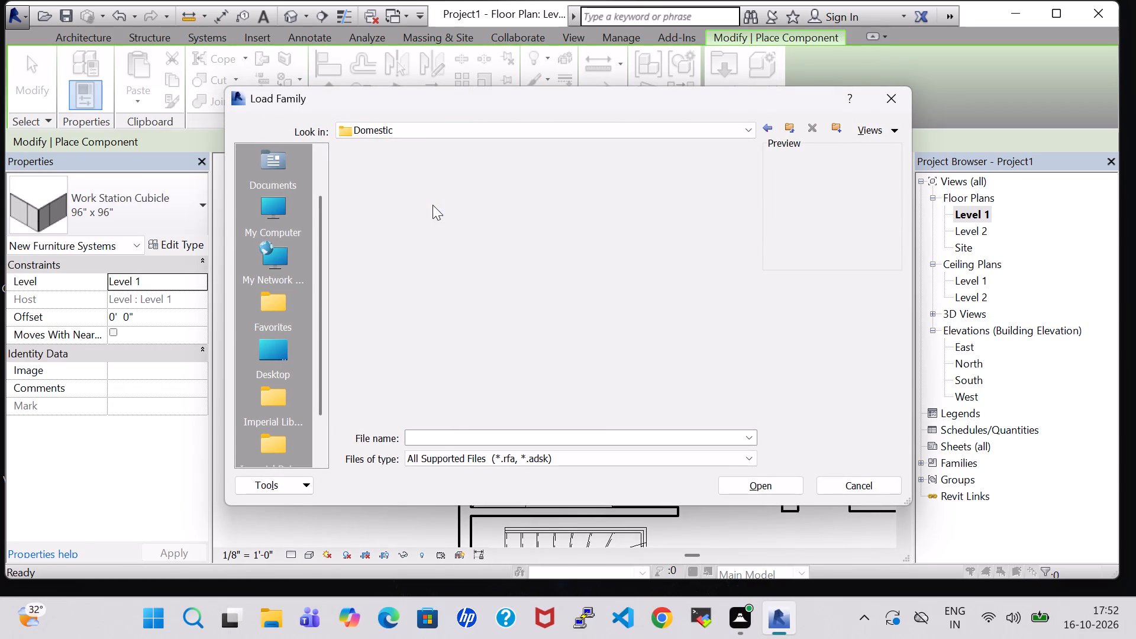
scroll(425, 267, "down", 1)
left_click(472, 360)
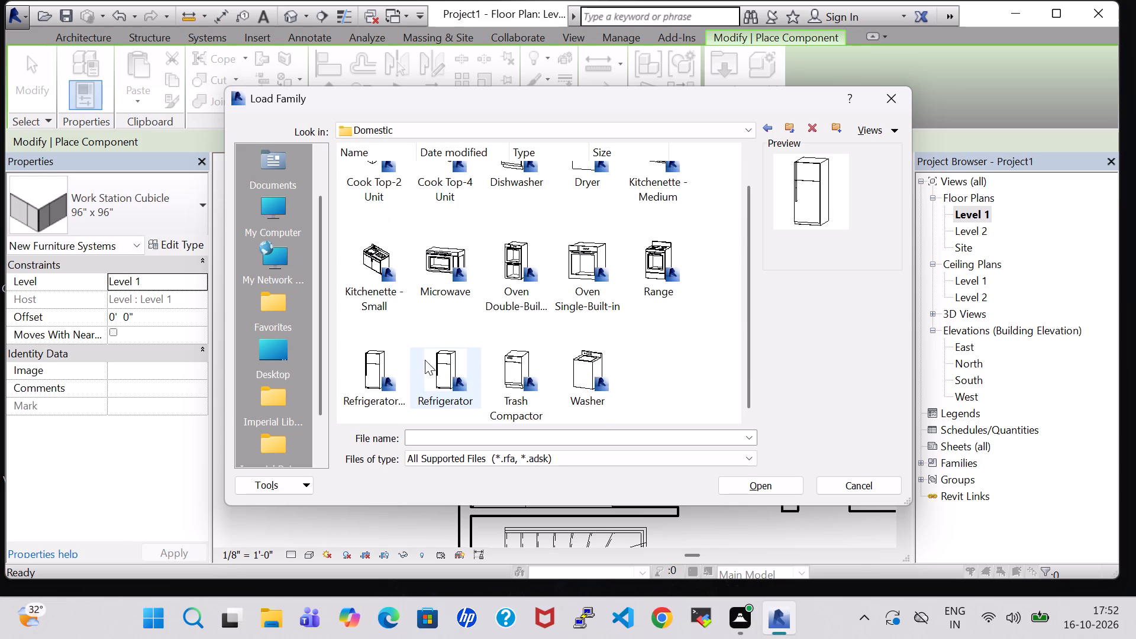
scroll(419, 362, "down", 3)
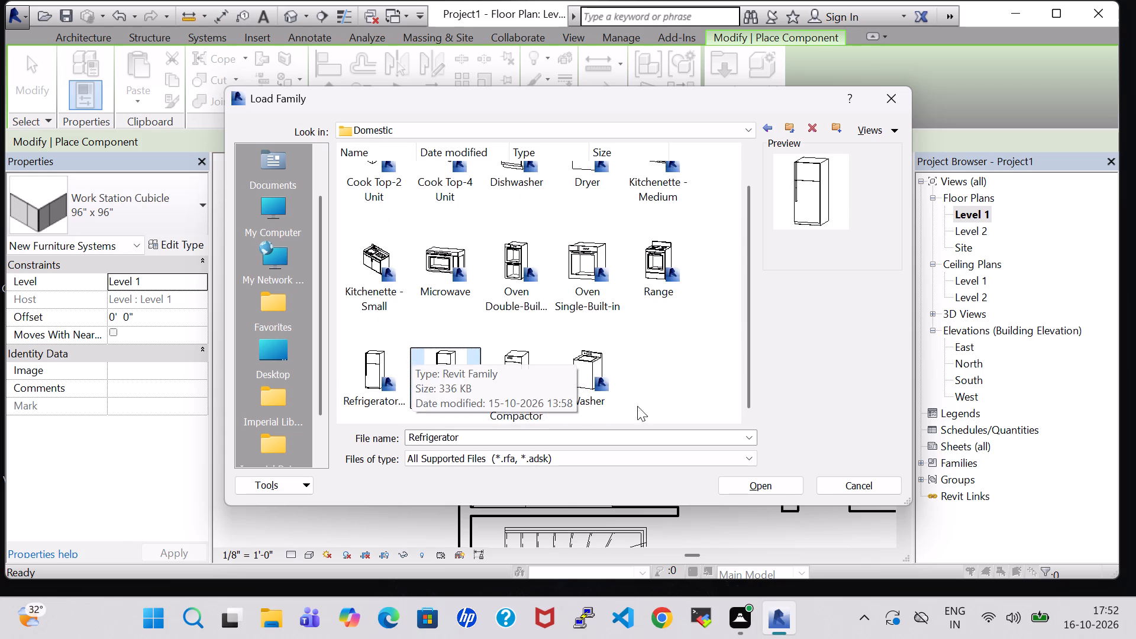
left_click(750, 482)
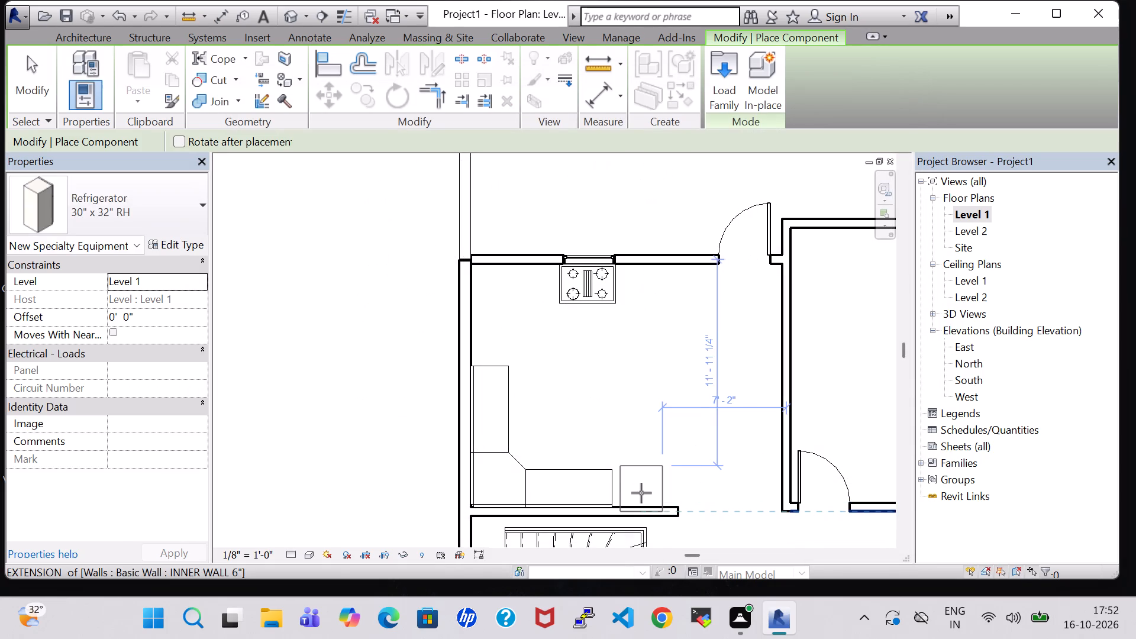
Place one 30" x 32" RH Refrigerator against the northwest room's south wall, just east of the work station cubicle.
scroll(644, 485, "up", 5)
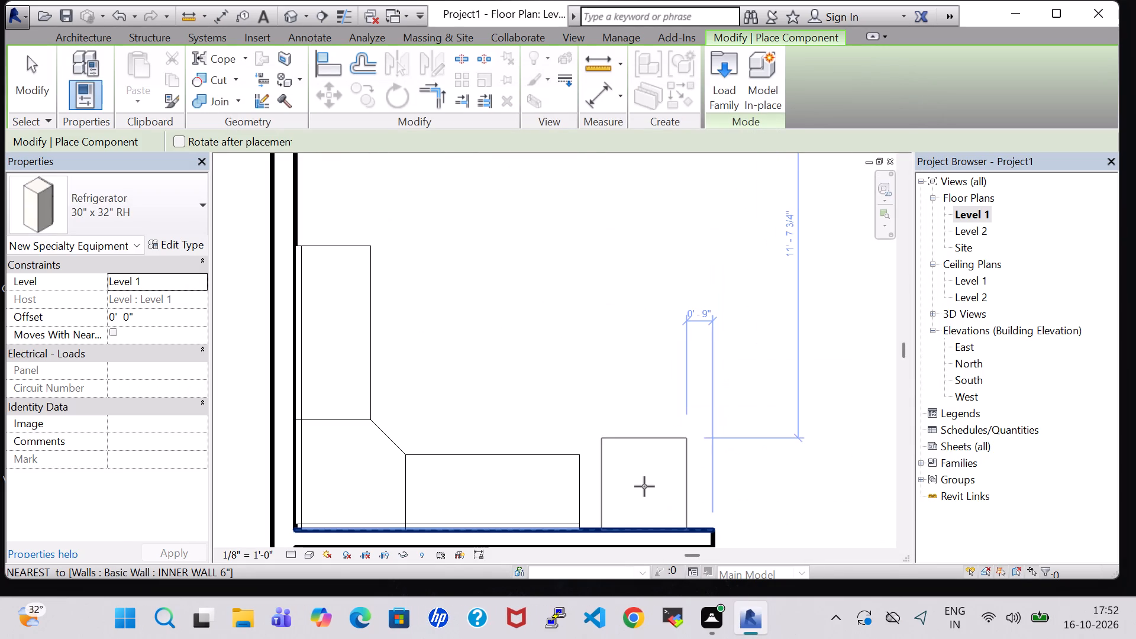
left_click(656, 489)
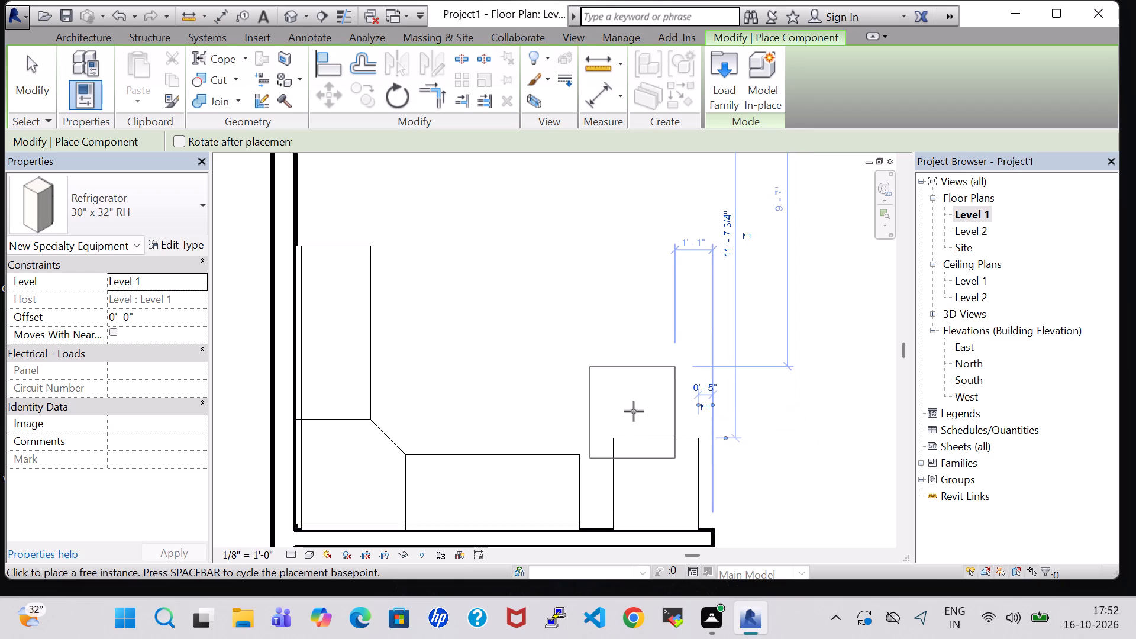
key("Escape")
key("Escape")
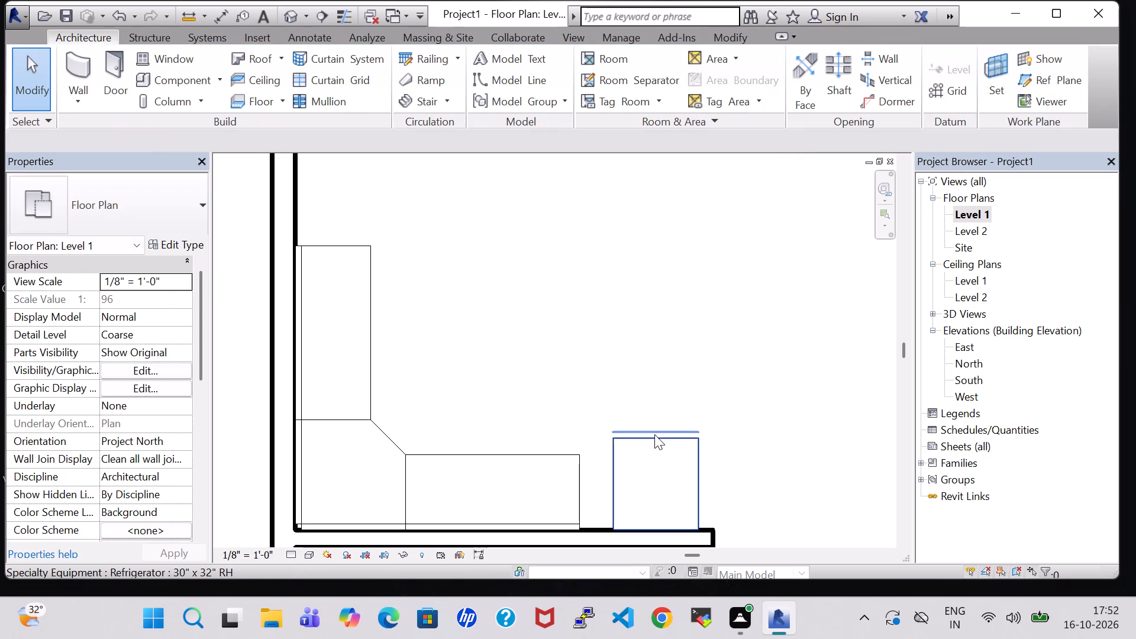
Rotate the refrigerator by two 90-degree turns and nudge it slightly north, away from the room's south wall.
left_click(654, 434)
key("space")
key("space")
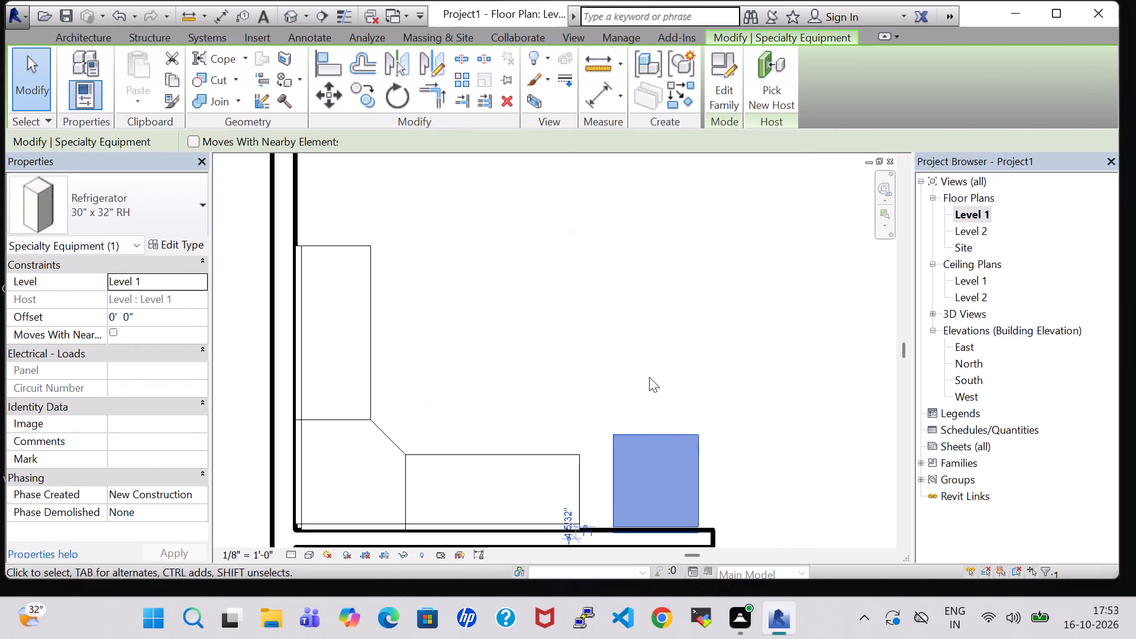
left_click(649, 377)
scroll(649, 377, "down", 1)
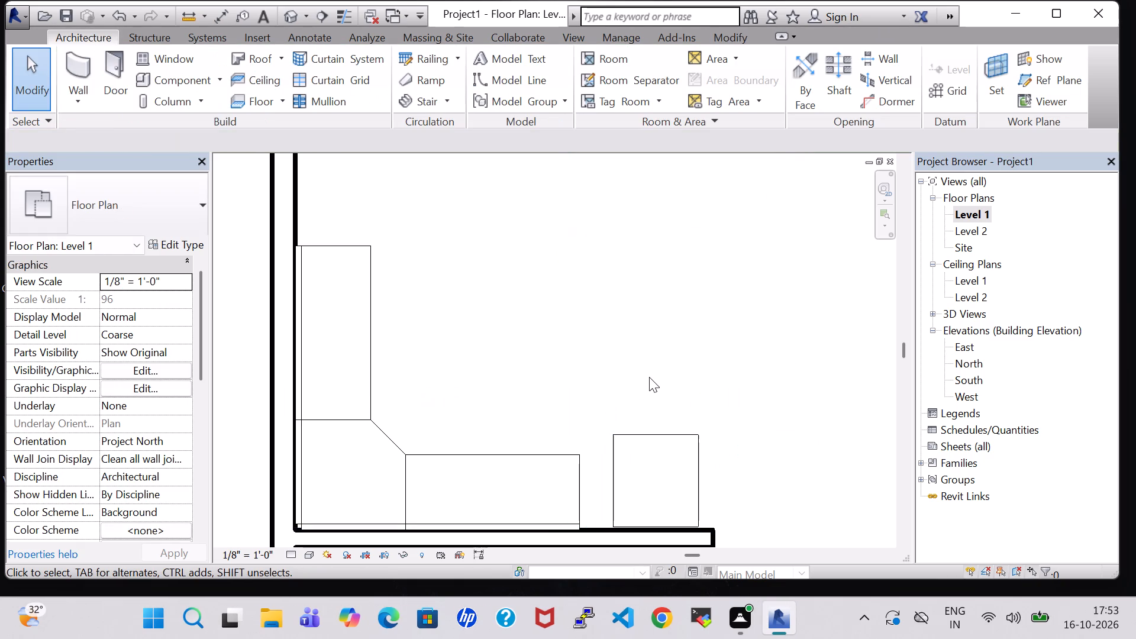
key("Up")
left_click(663, 427)
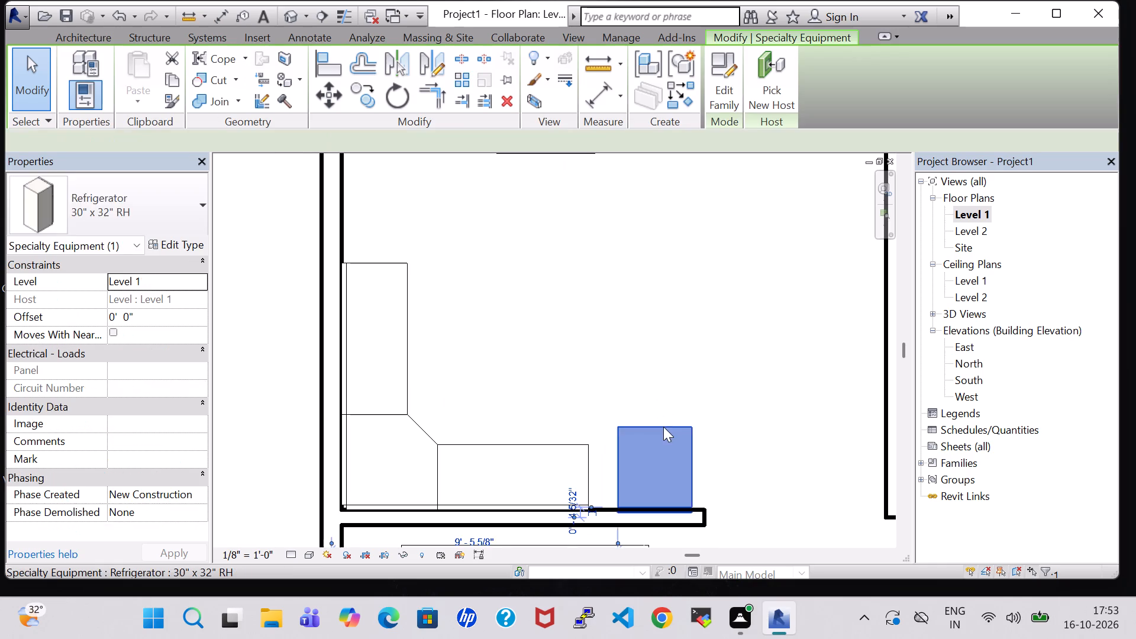
key("Up")
key("Up")
left_click(748, 438)
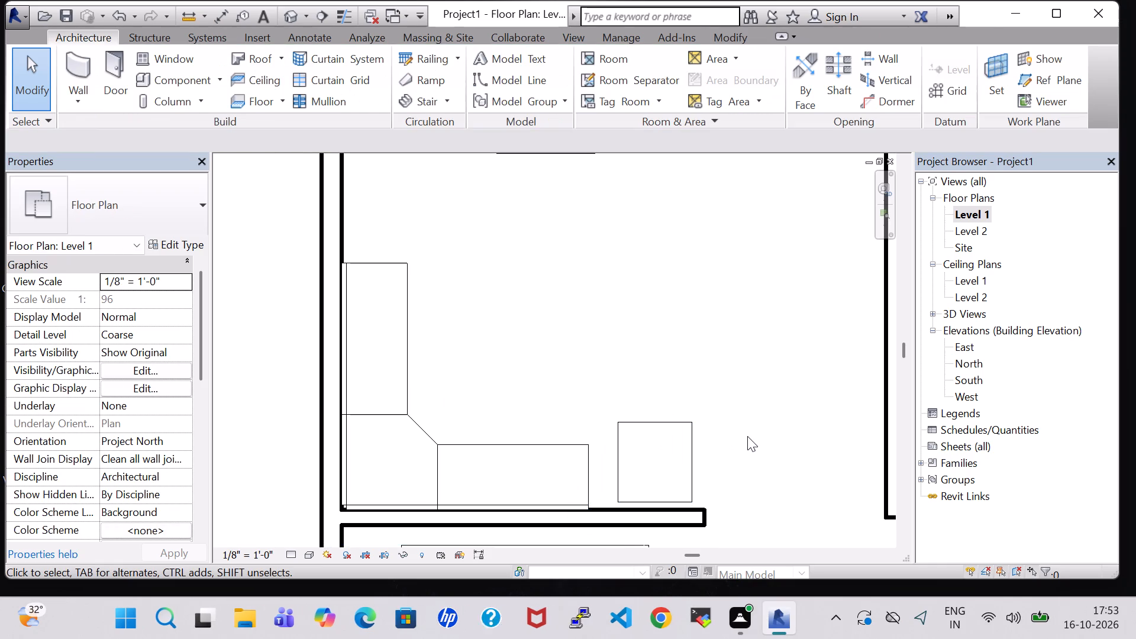
Load the Sink Kitchen-Double component family from the Sinks folder of the US Imperial library's architectural plumbing fixtures.
scroll(679, 375, "down", 3)
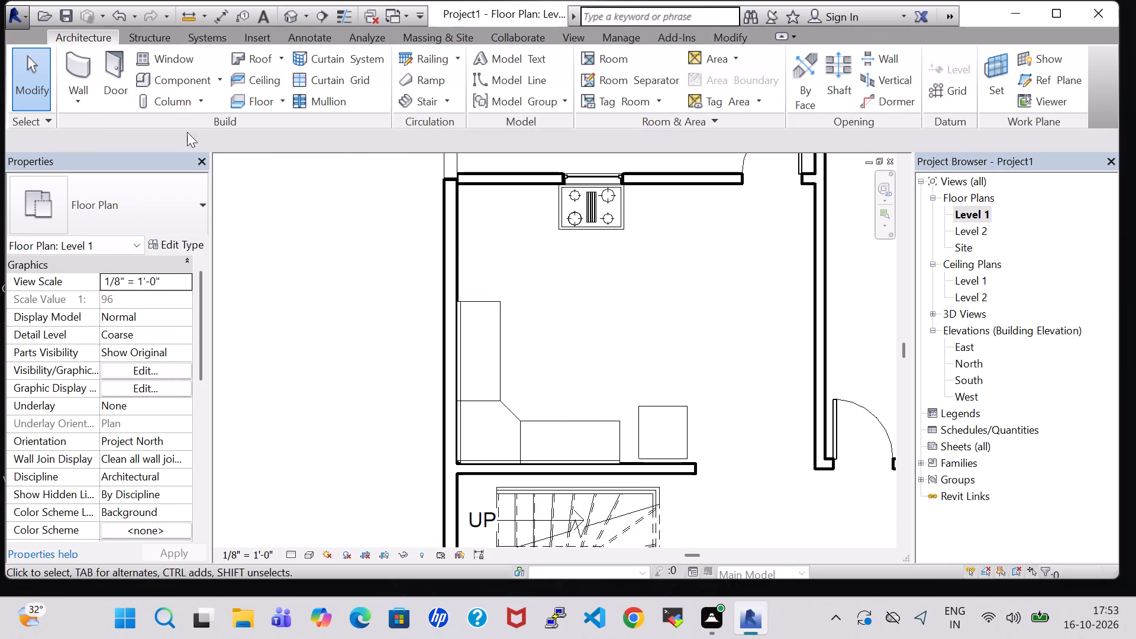
left_click(160, 82)
left_click(730, 88)
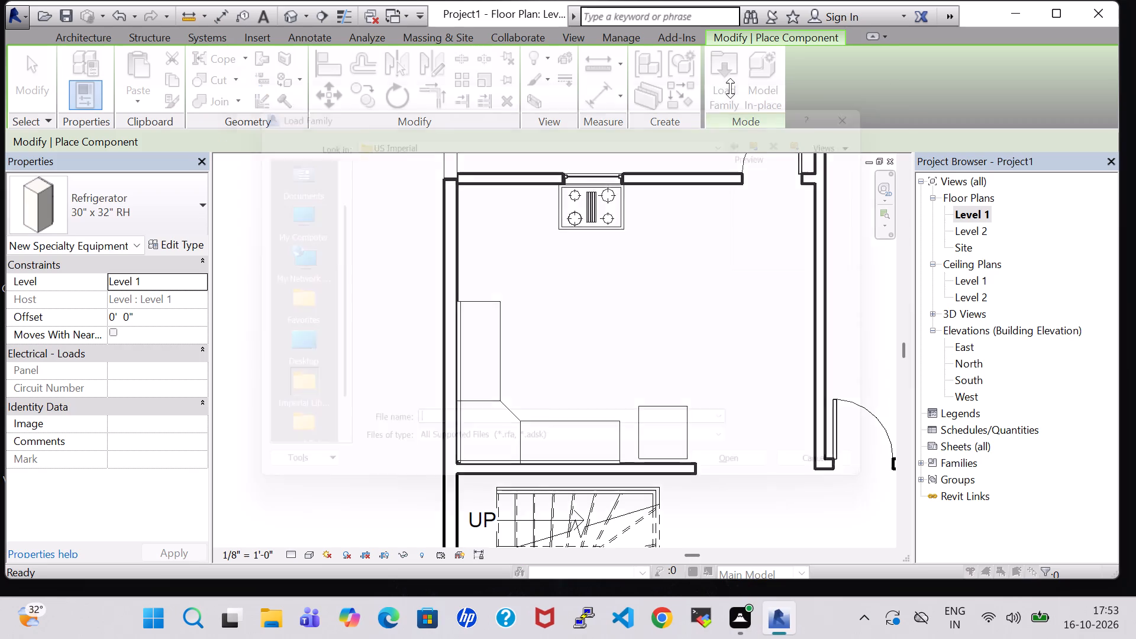
scroll(659, 382, "down", 1)
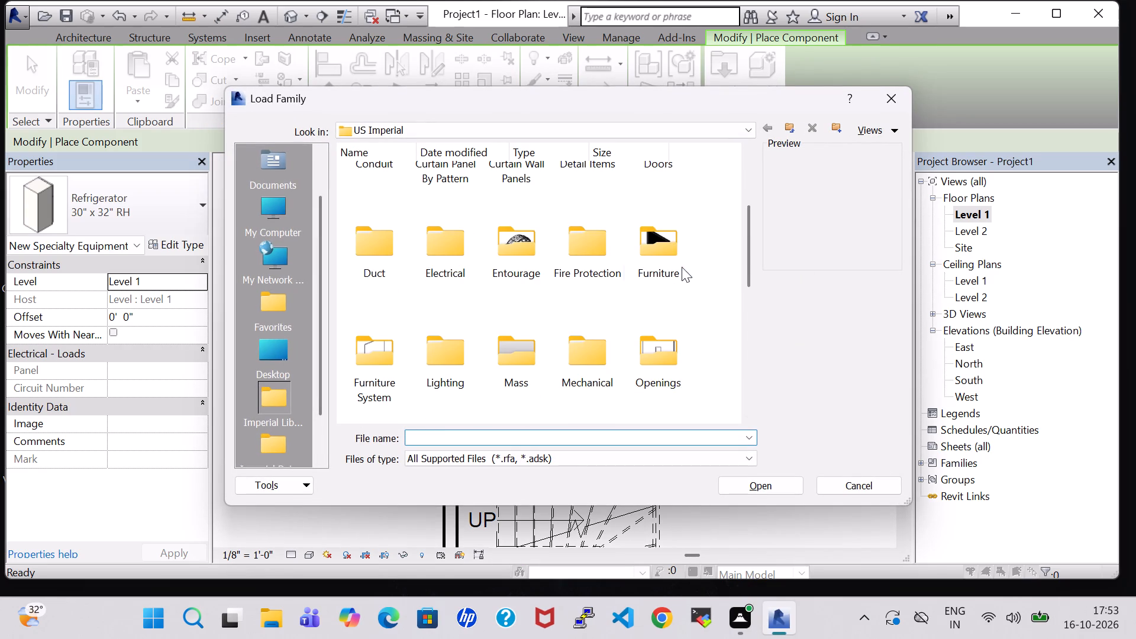
left_click(678, 264)
key("p")
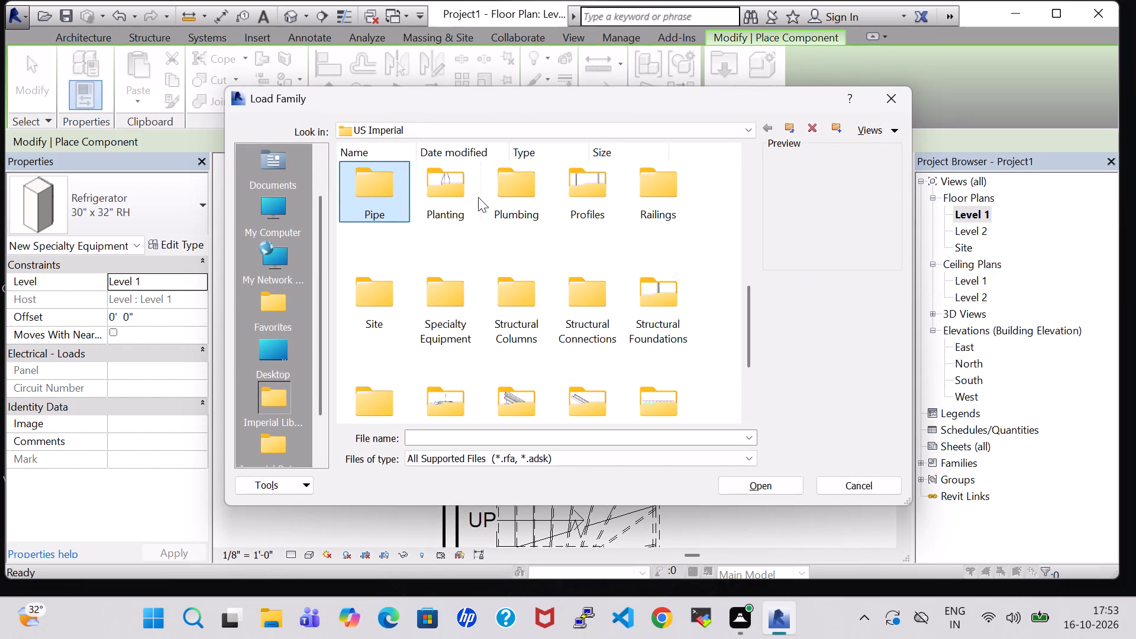
triple_click(509, 204)
double_click(360, 195)
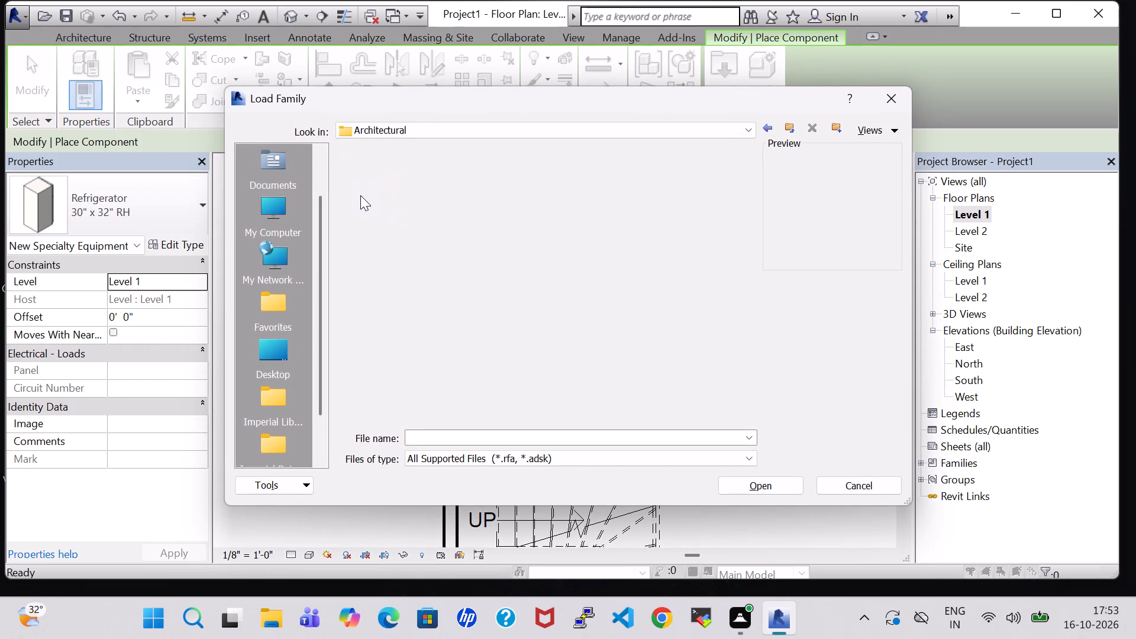
double_click(441, 192)
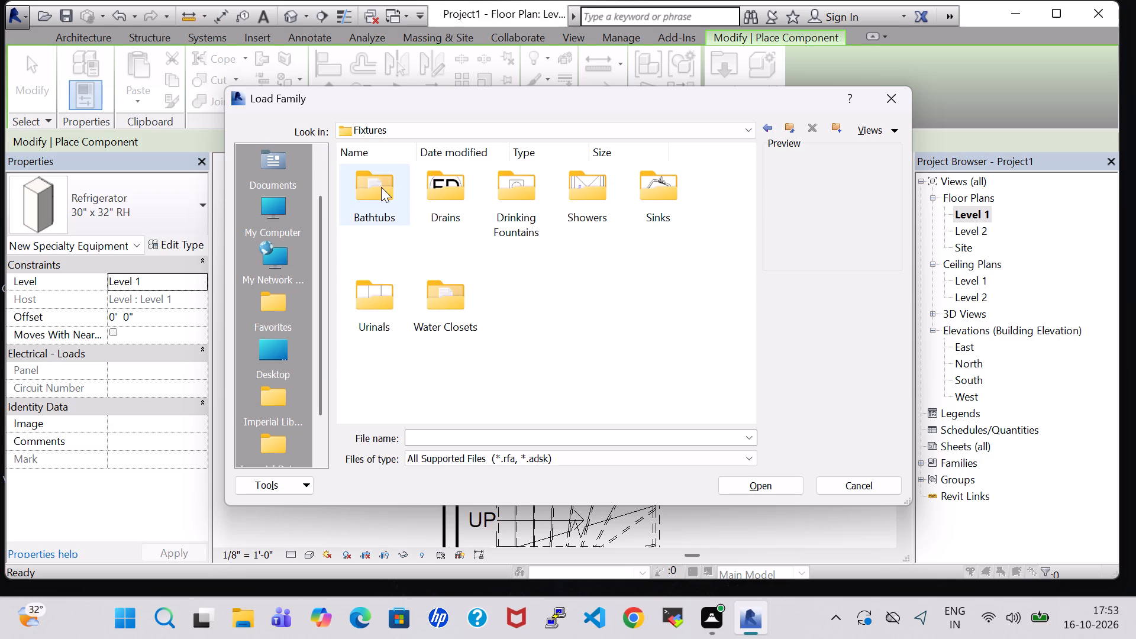
double_click(660, 204)
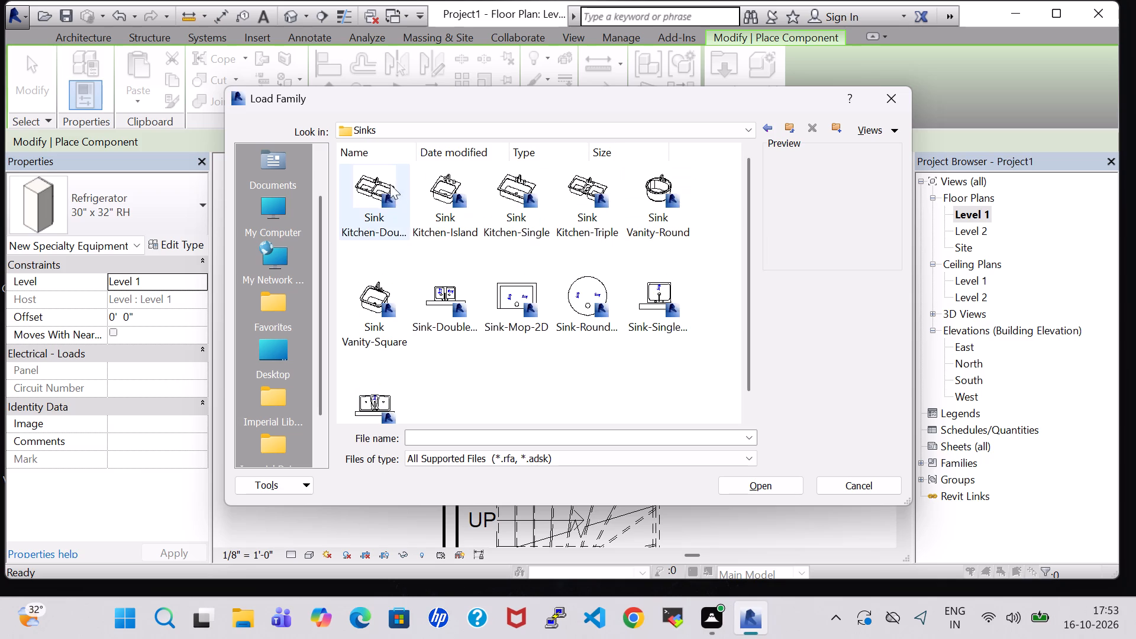
left_click(370, 180)
left_click(777, 485)
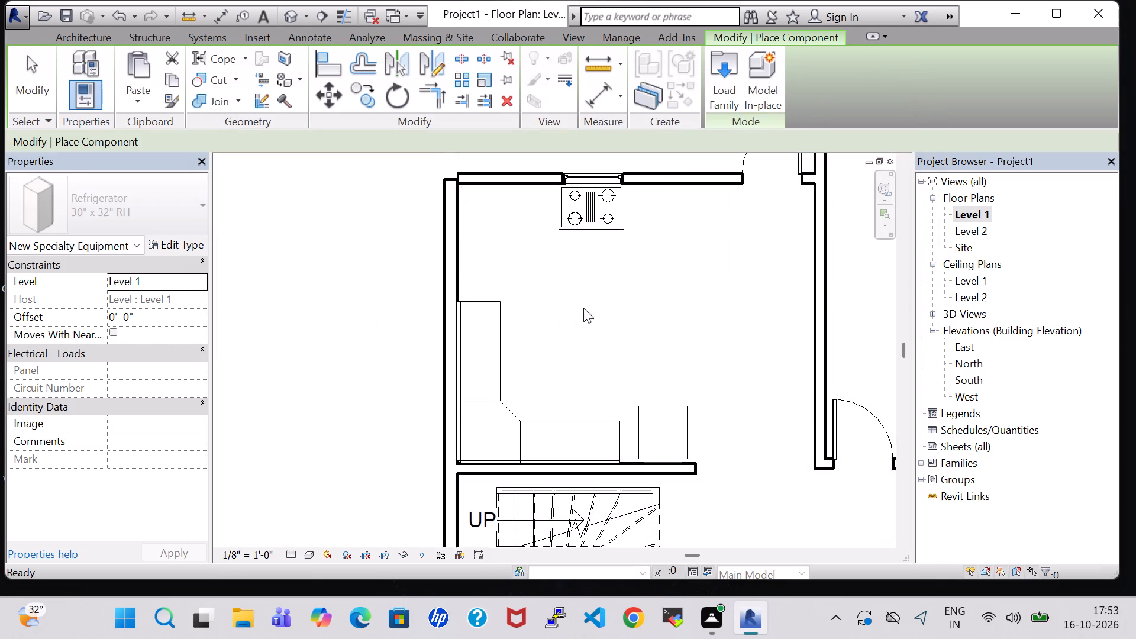
Place one 42" x 21" Sink Kitchen-Double, rotated to back onto the northwest room's west wall, north of the work station cubicle.
key("space")
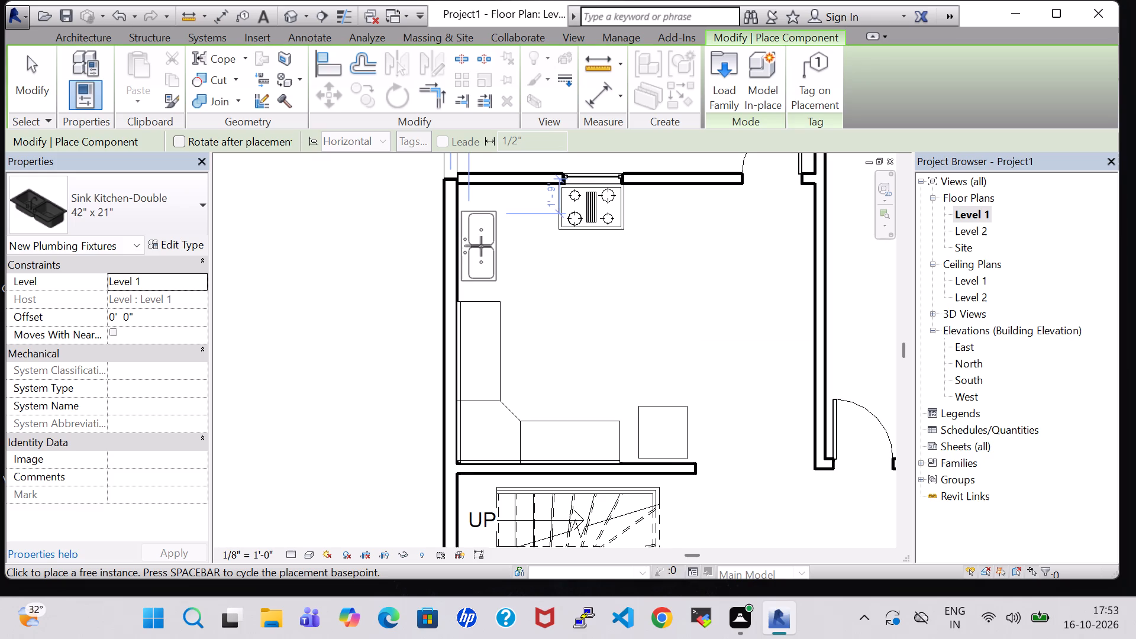
scroll(481, 246, "up", 5)
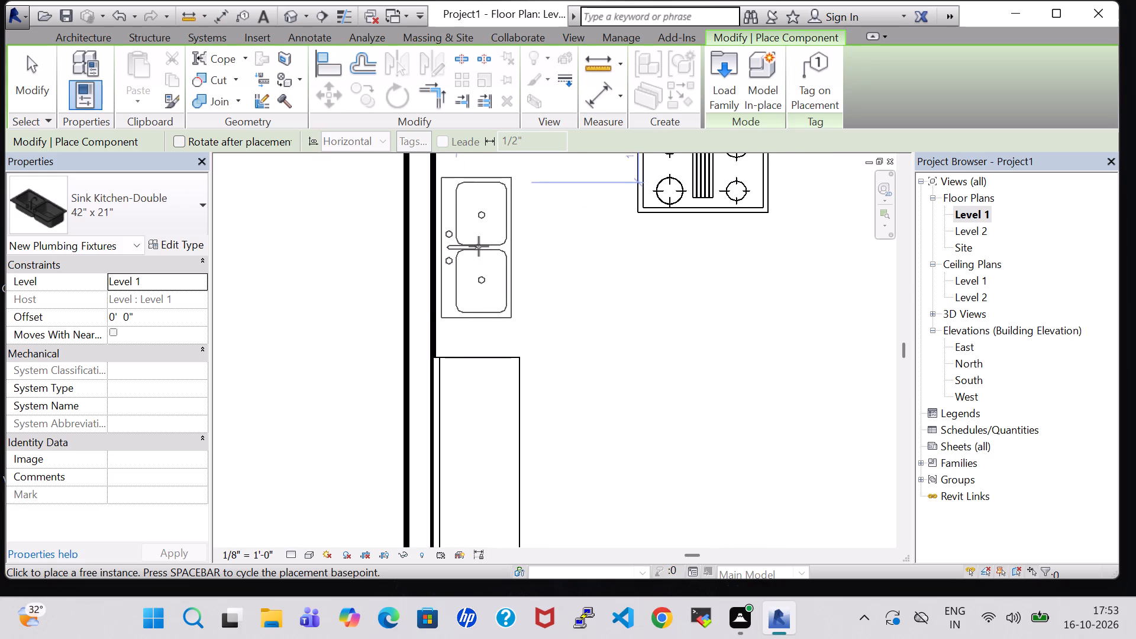
left_click(476, 244)
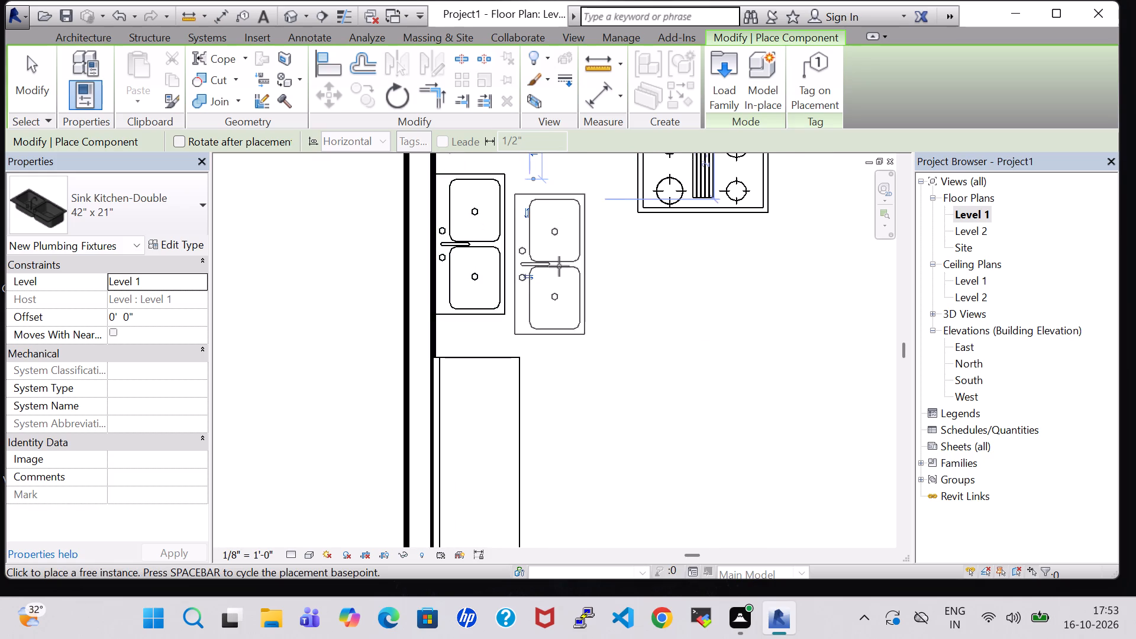
key("Escape")
key("Escape")
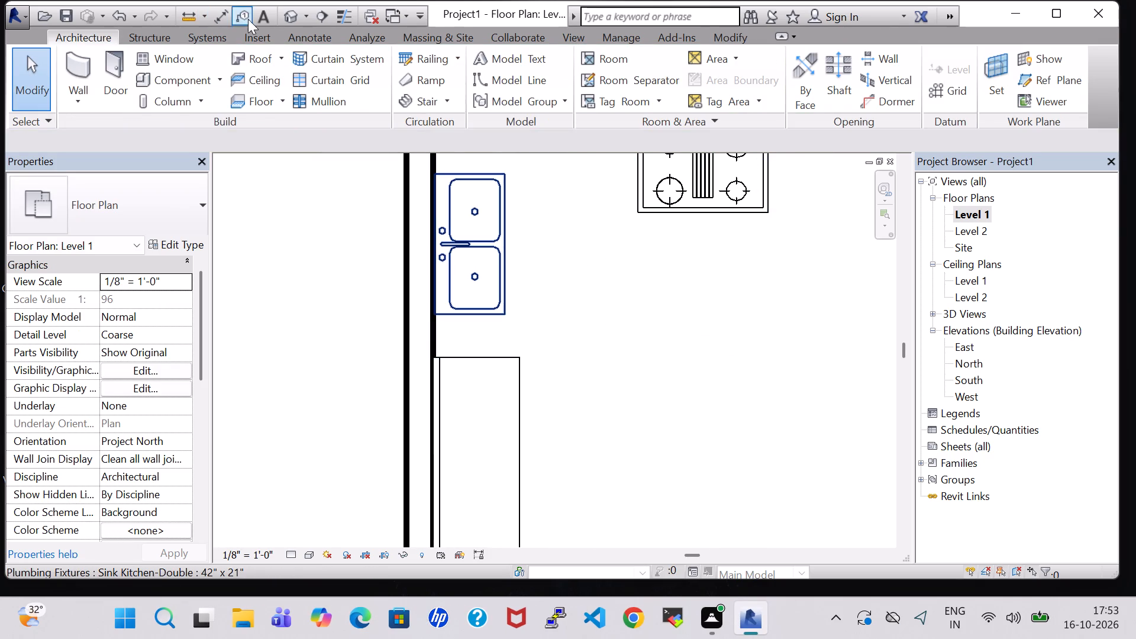
Examine the northwest room's sink, cook top, work station and refrigerator, and the adjacent stair, in the 3D view.
left_click(290, 17)
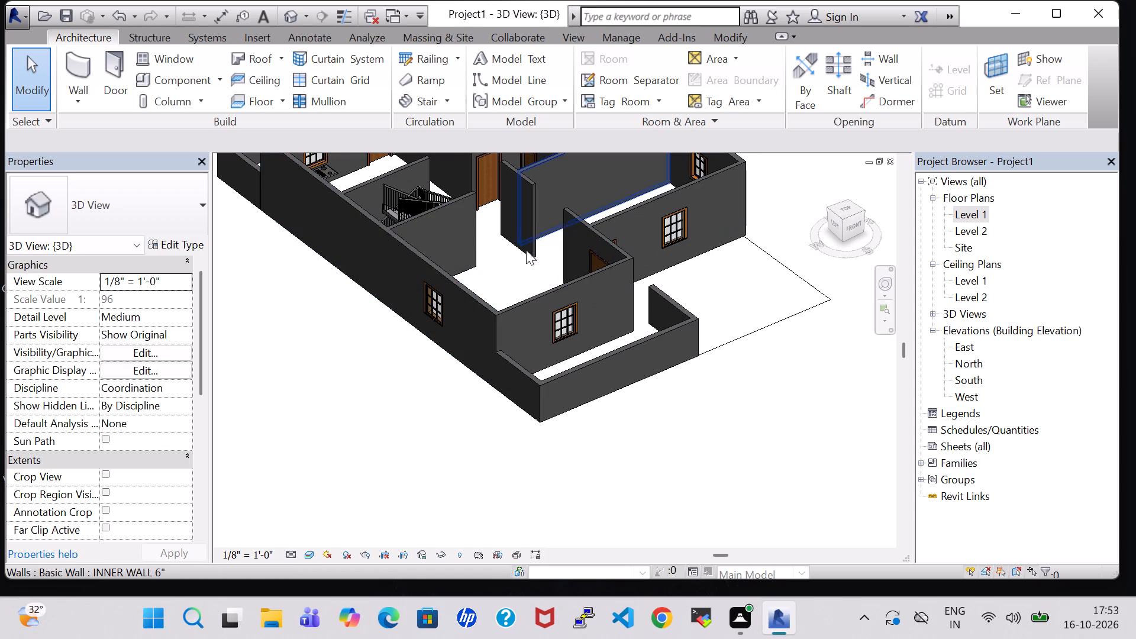
middle_click_drag(508, 257, 450, 357)
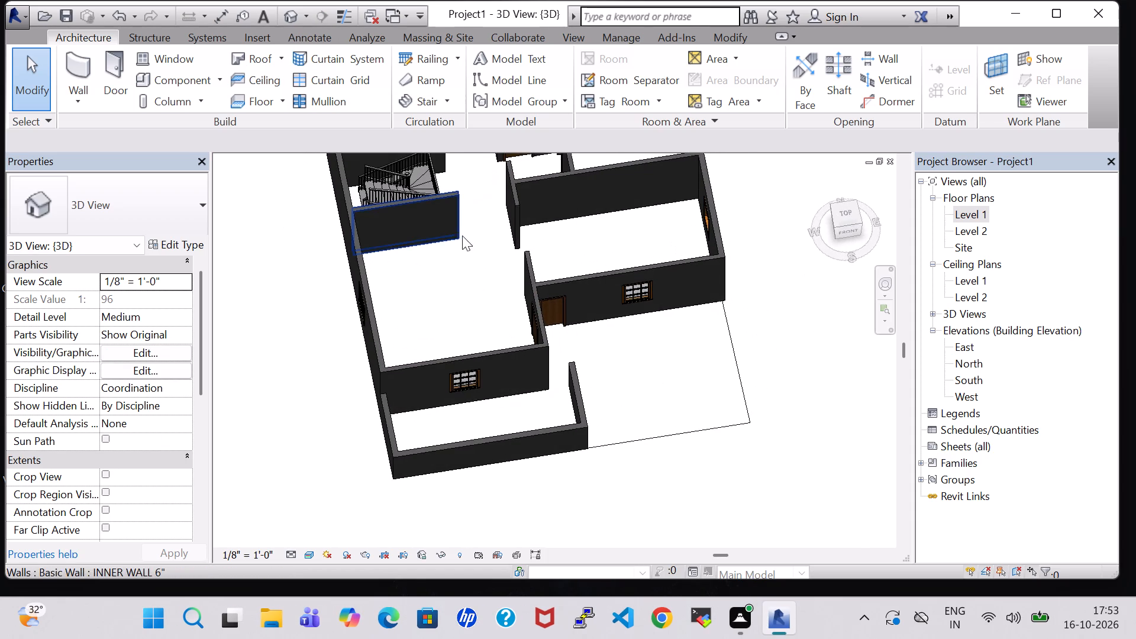
middle_click_drag(478, 194, 453, 490)
middle_click_drag(404, 390, 375, 378)
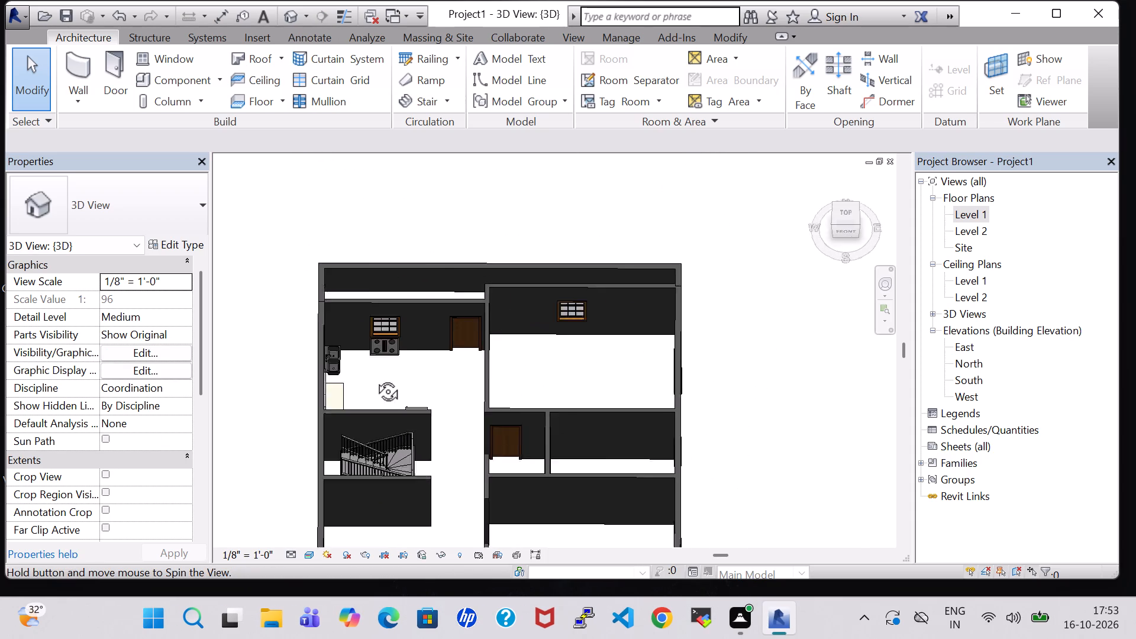
middle_click_drag(375, 378, 360, 320)
scroll(402, 390, "up", 8)
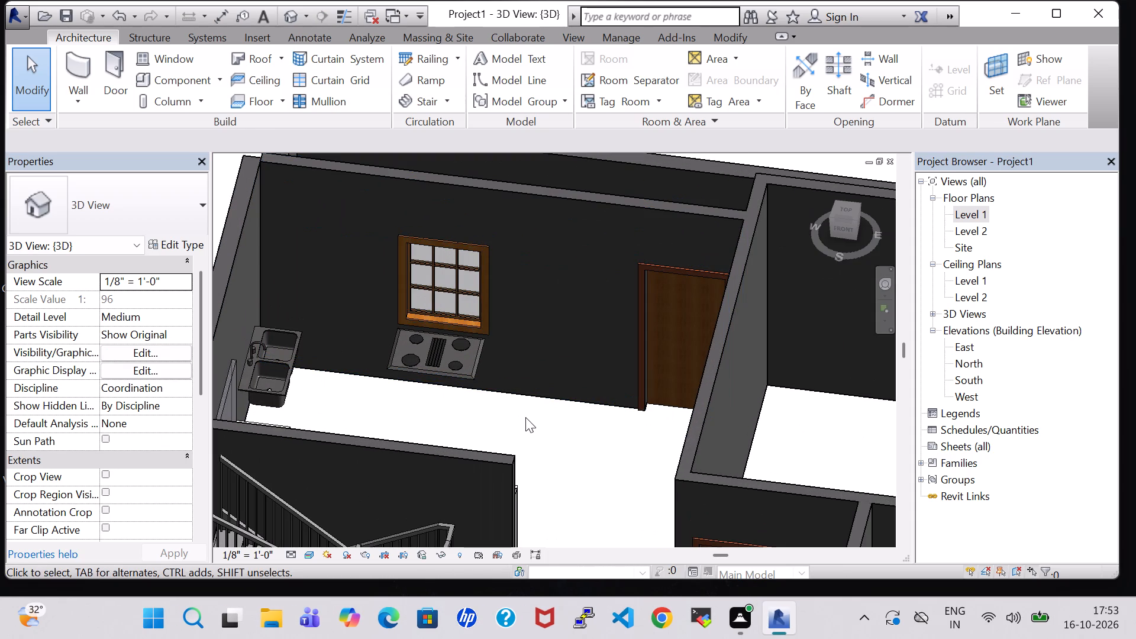
middle_click_drag(531, 427, 431, 363)
middle_click_drag(800, 397, 555, 365)
middle_click_drag(583, 377, 546, 417, "shift")
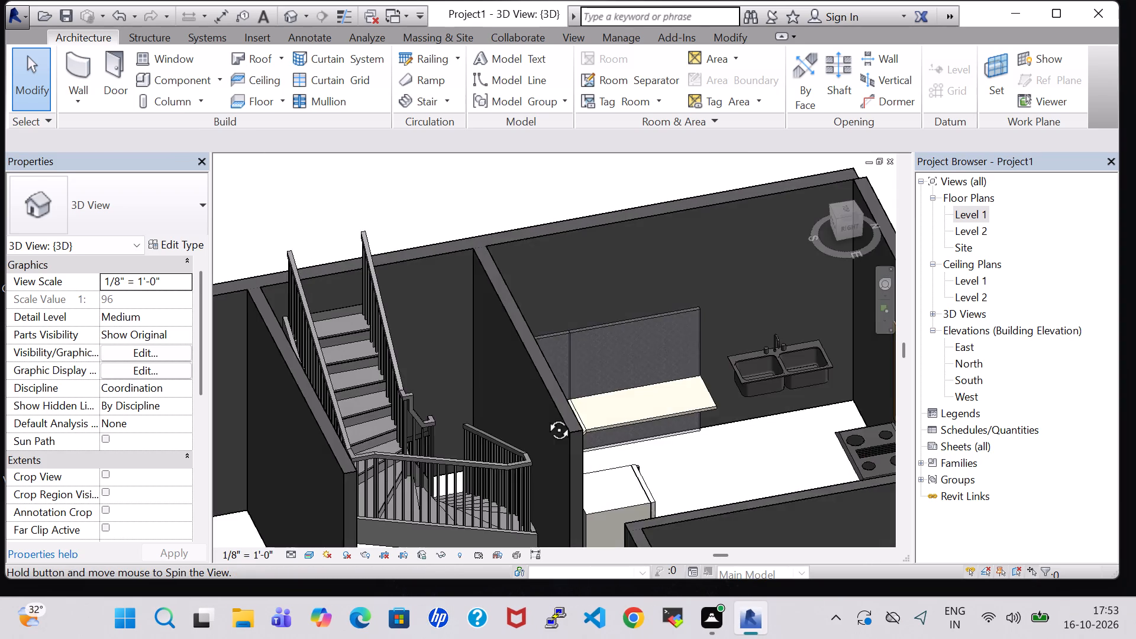
middle_click_drag(546, 417, 537, 440, "shift")
middle_click_drag(769, 447, 698, 425, "shift")
middle_click_drag(753, 478, 554, 249)
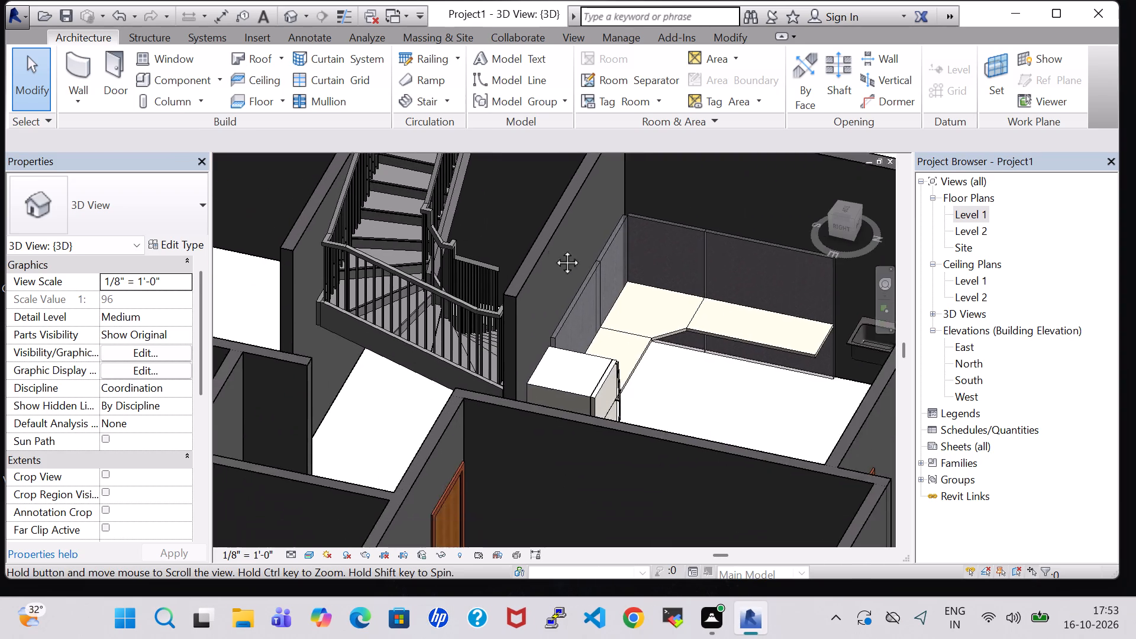
middle_click_drag(554, 249, 554, 245)
scroll(554, 245, "up", 1)
middle_click_drag(703, 385, 648, 416)
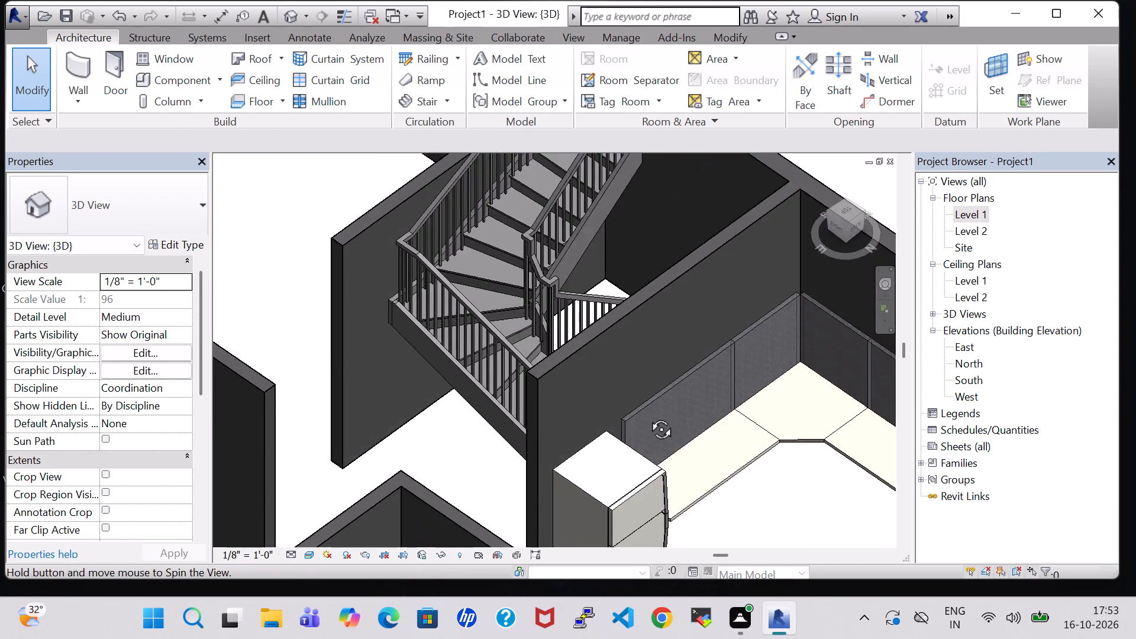
middle_click_drag(648, 416, 617, 446)
middle_click_drag(611, 404, 510, 148)
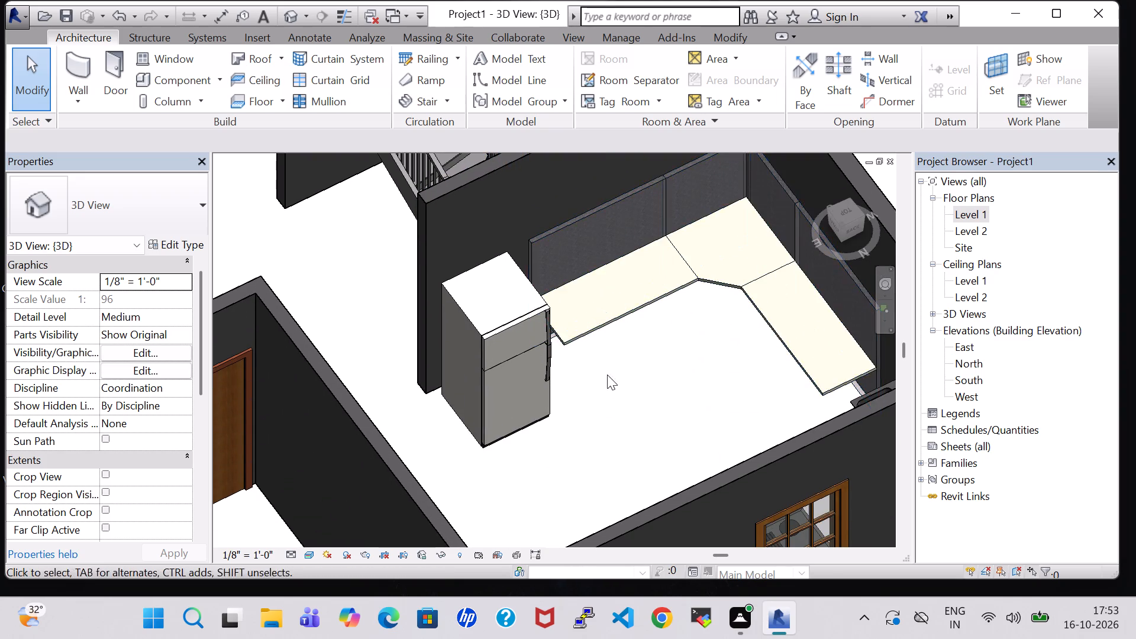
Examine the rooms, the stair, and the kitchen sink and cook top from several angles in the 3D view.
middle_click_drag(607, 375, 689, 288)
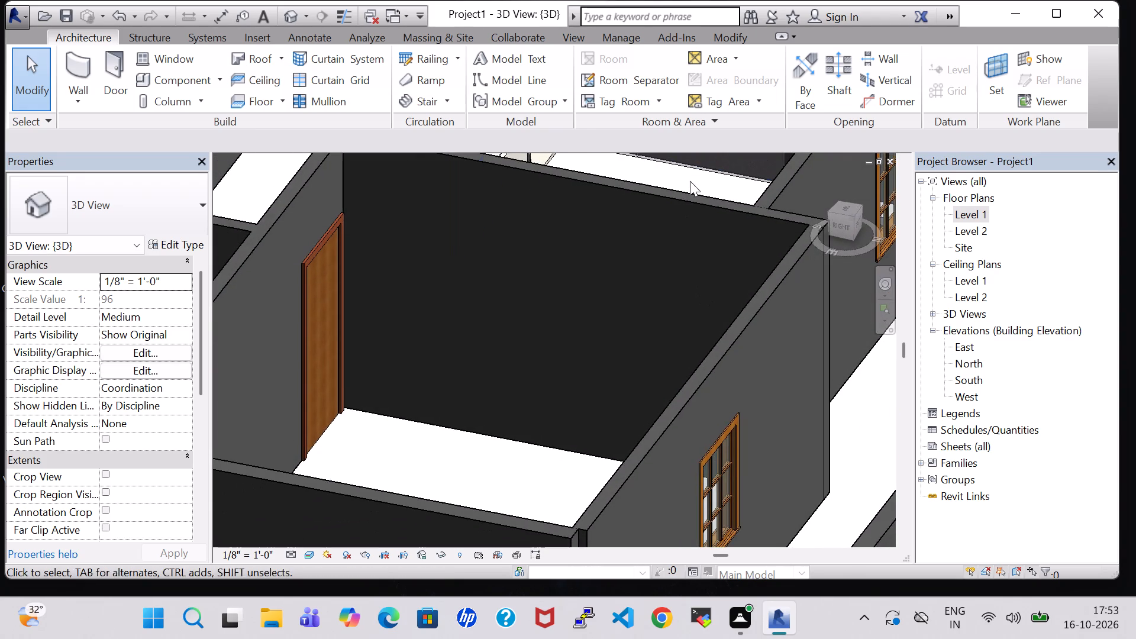
middle_click_drag(690, 181, 633, 393)
scroll(613, 378, "down", 1)
middle_click_drag(659, 211, 683, 220, "shift")
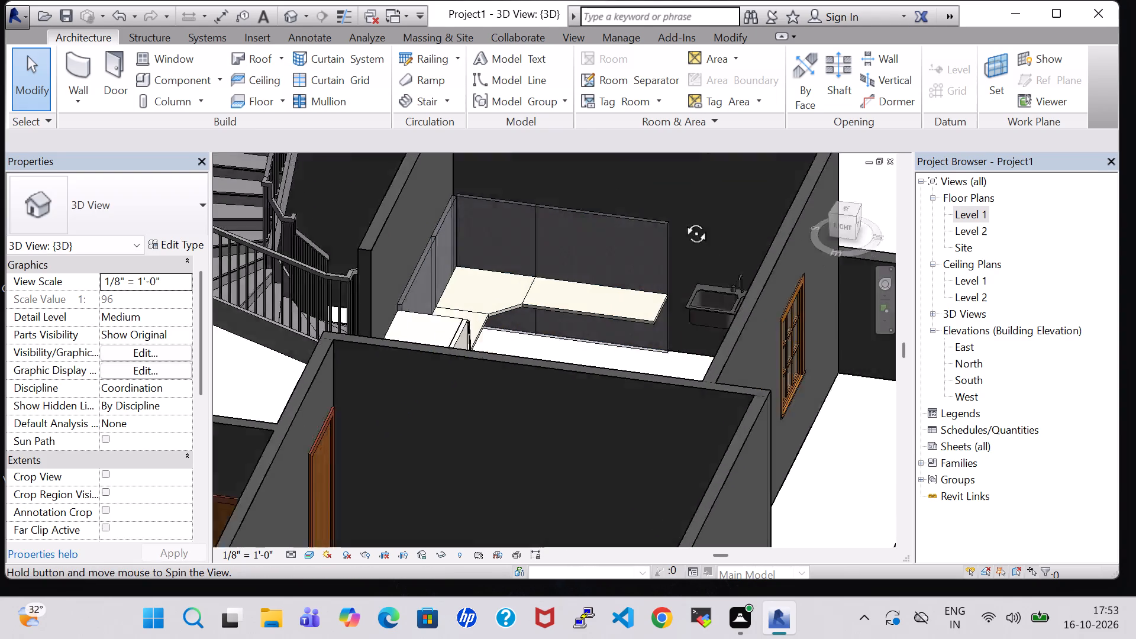
middle_click_drag(683, 220, 705, 231, "shift")
middle_click_drag(601, 259, 667, 282)
middle_click_drag(359, 188, 544, 260)
middle_click_drag(496, 241, 538, 205, "shift")
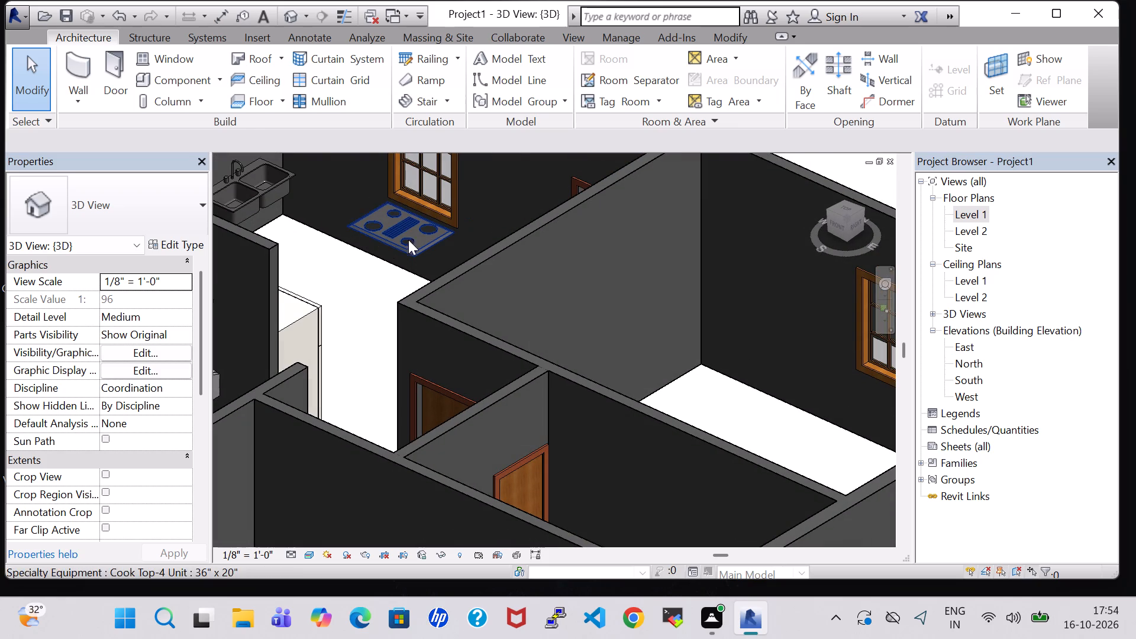
Place tagged rooms in the strip along the north outer wall and in the northwest kitchen on the Level 1 floor plan.
double_click(969, 218)
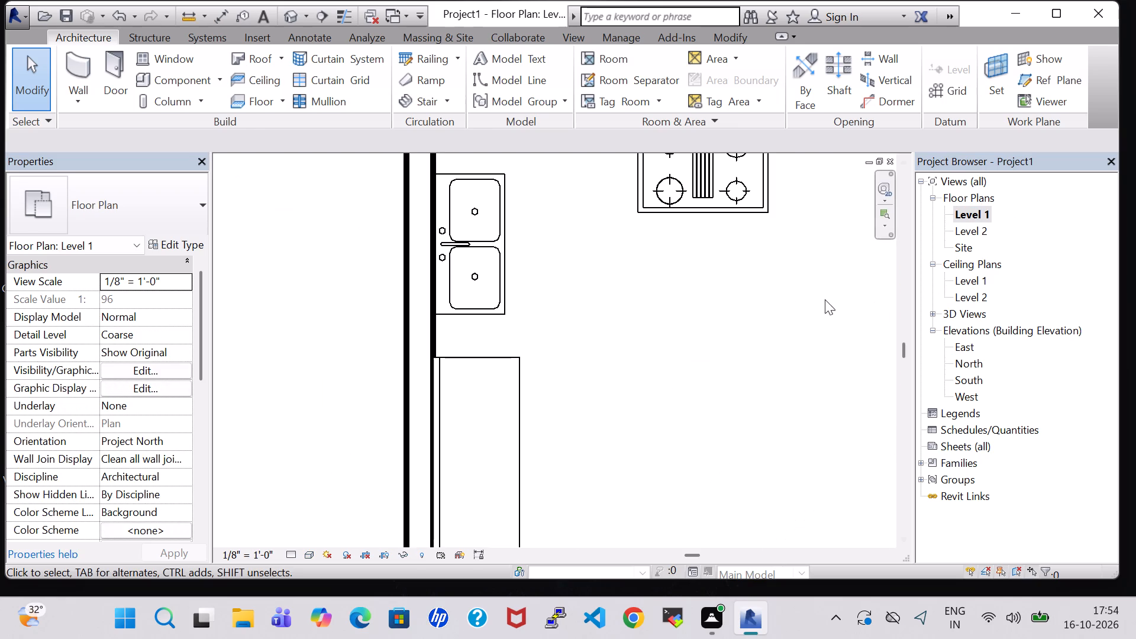
scroll(776, 313, "down", 3)
middle_click_drag(775, 315, 674, 339)
scroll(674, 339, "down", 1)
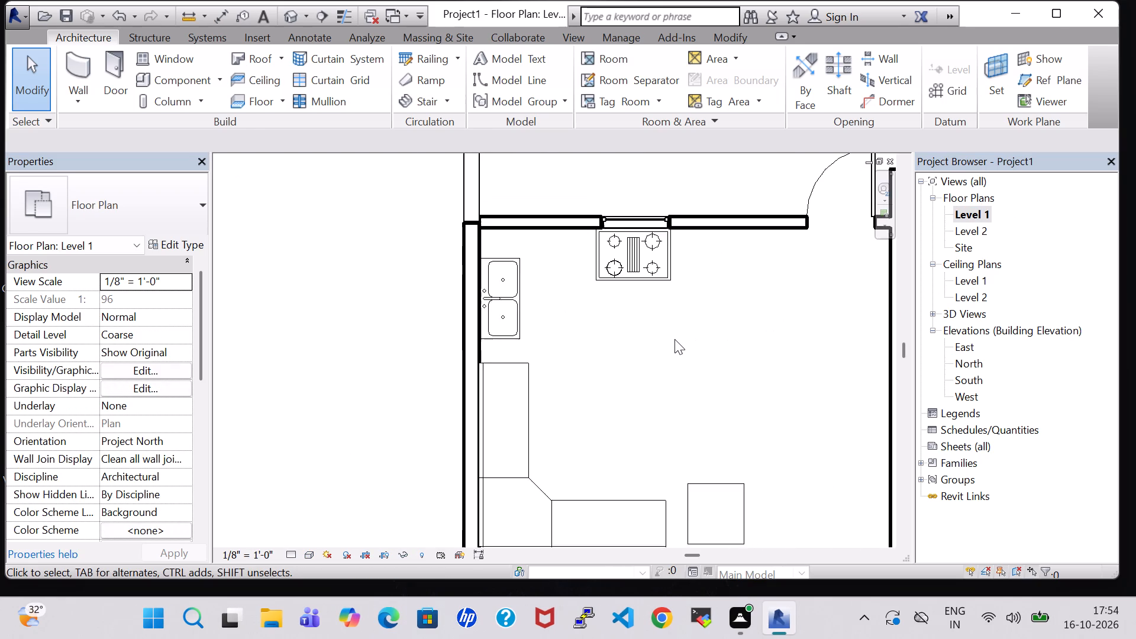
scroll(674, 339, "down", 2)
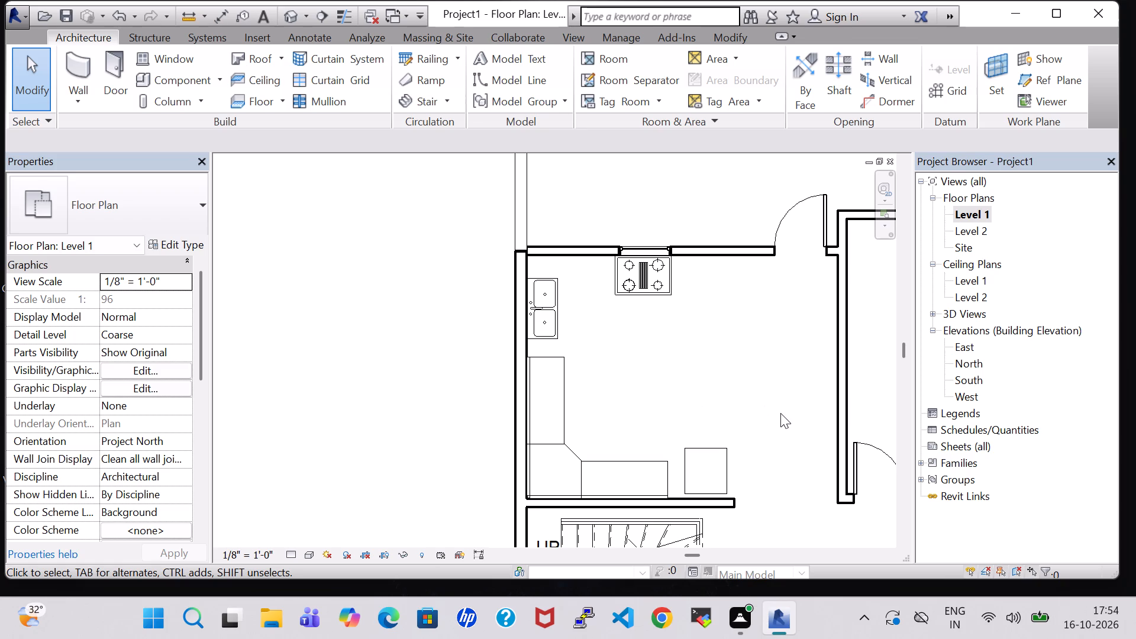
scroll(780, 413, "down", 1)
middle_click_drag(780, 413, 627, 374)
middle_click_drag(620, 373, 614, 372)
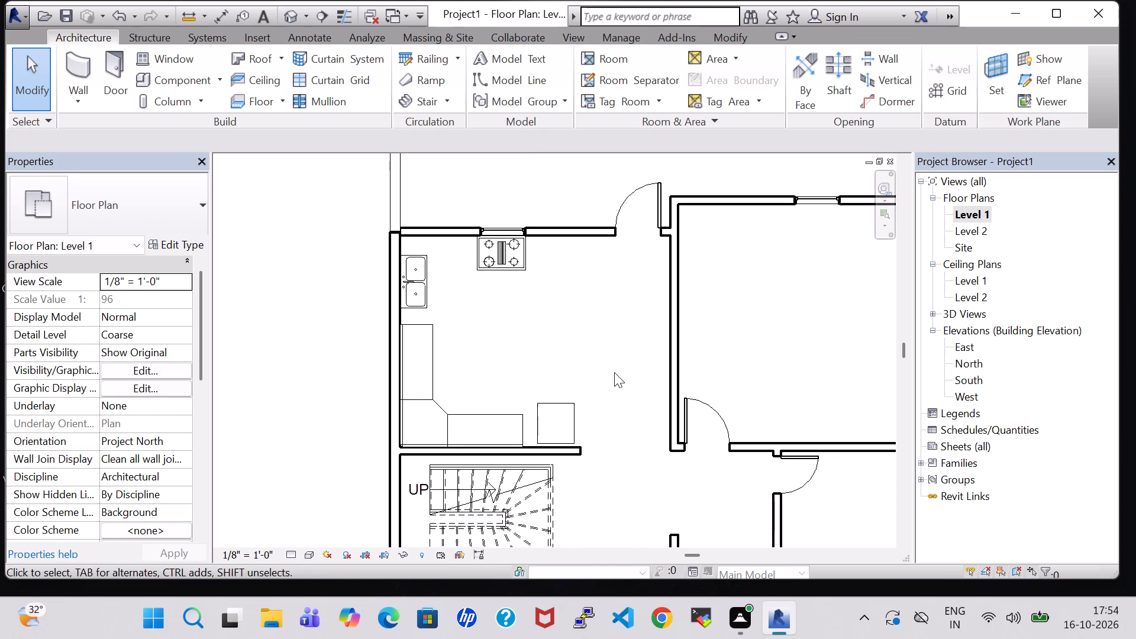
scroll(614, 372, "down", 4)
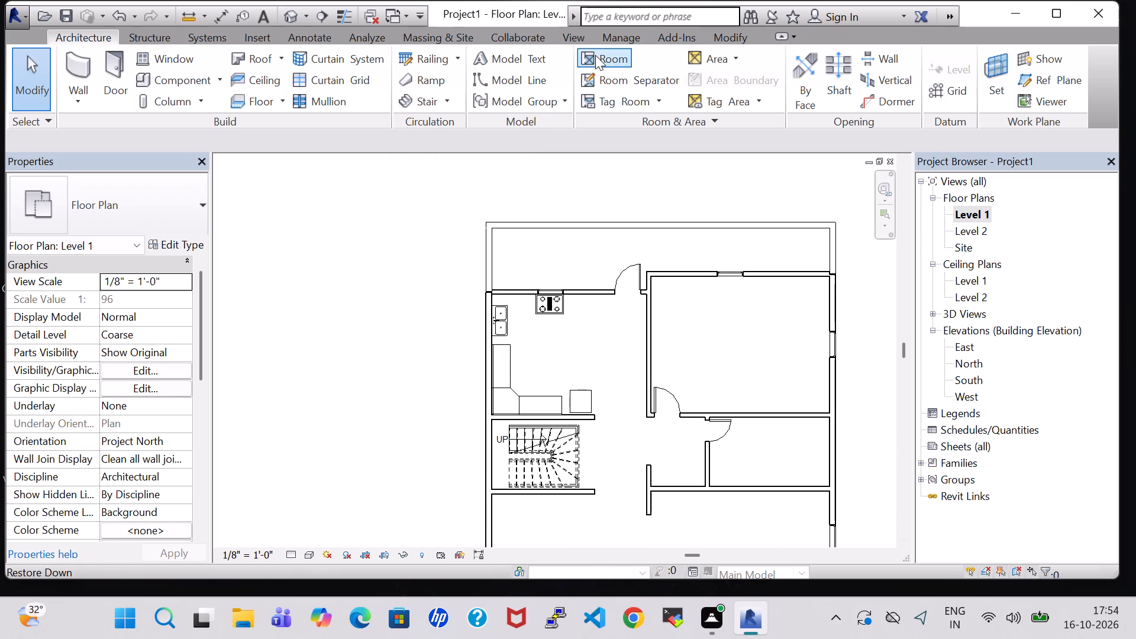
left_click(595, 55)
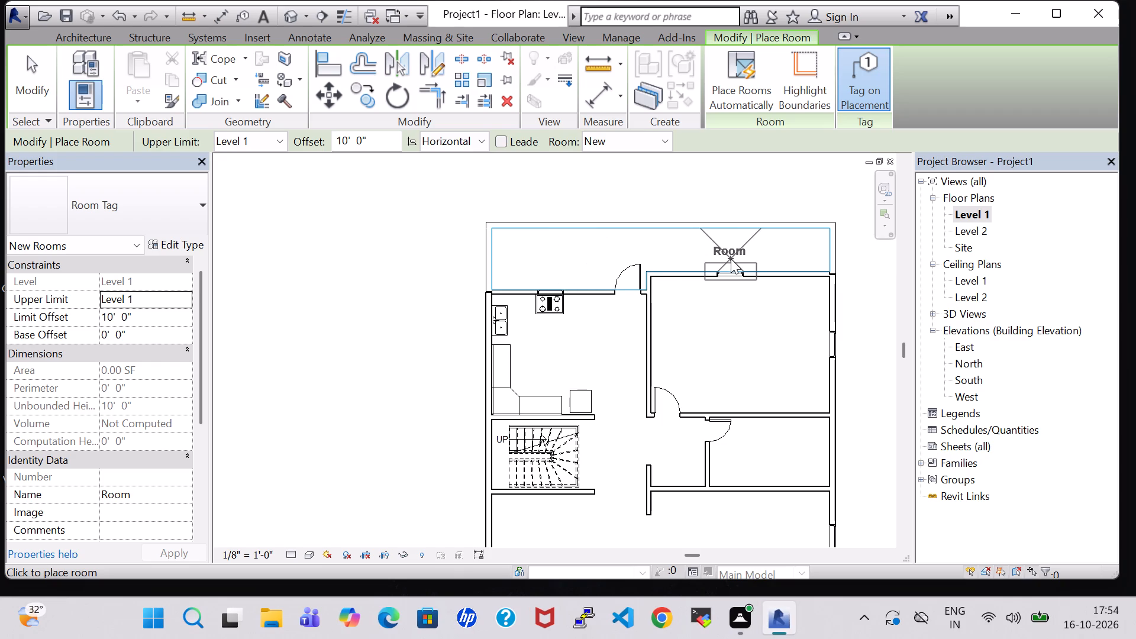
left_click(714, 250)
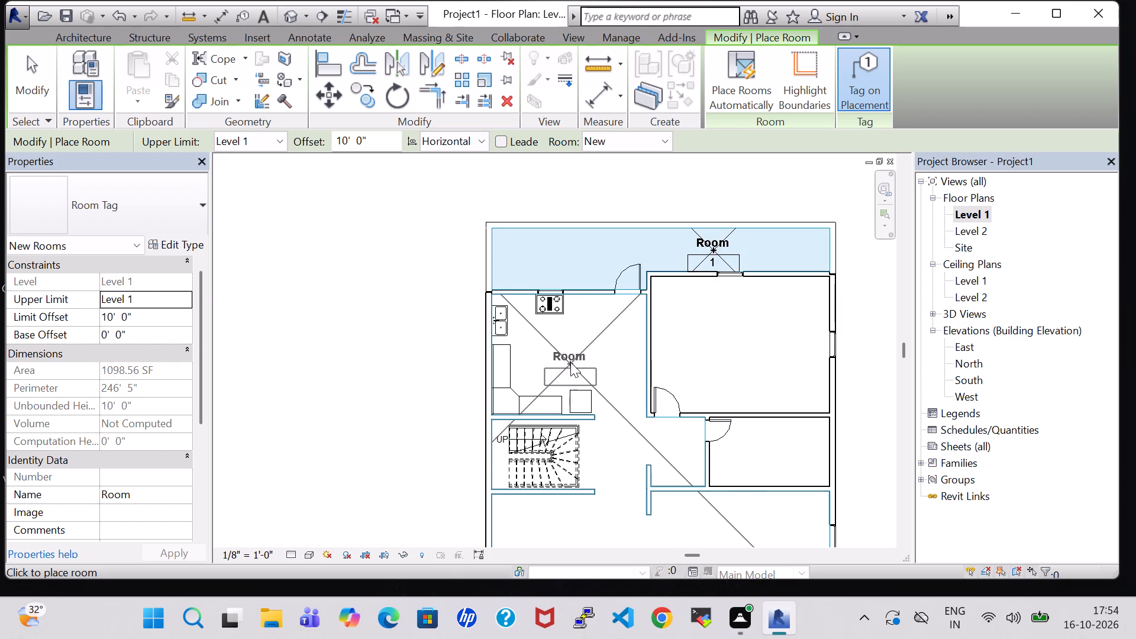
left_click(570, 351)
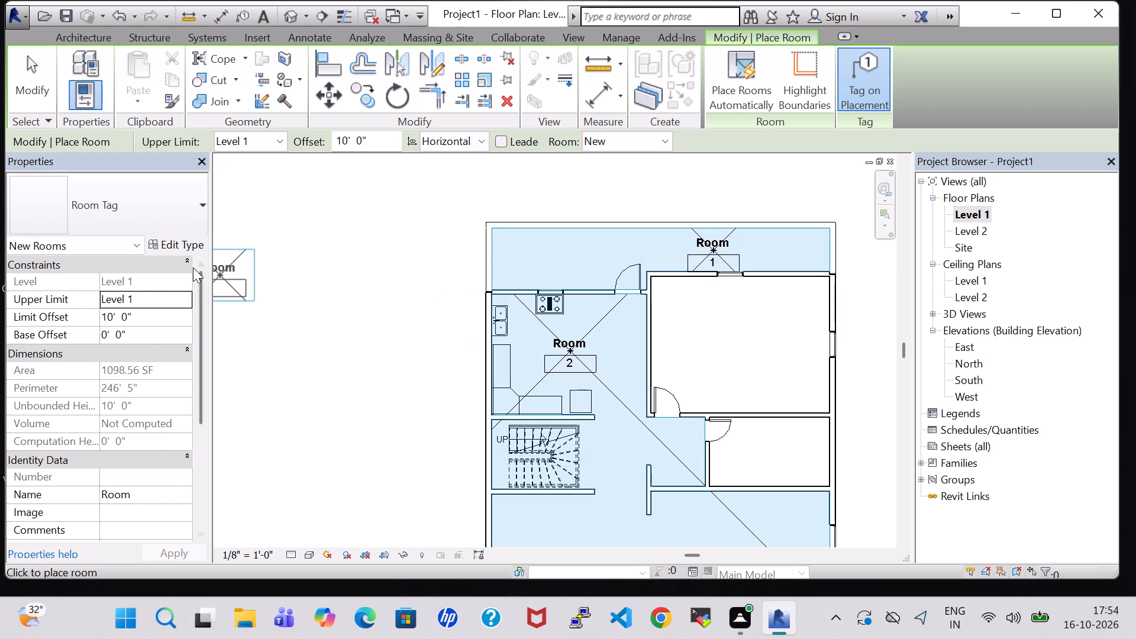
Turn off Show Room Number in the Room Tag type properties and end room placement.
left_click(167, 247)
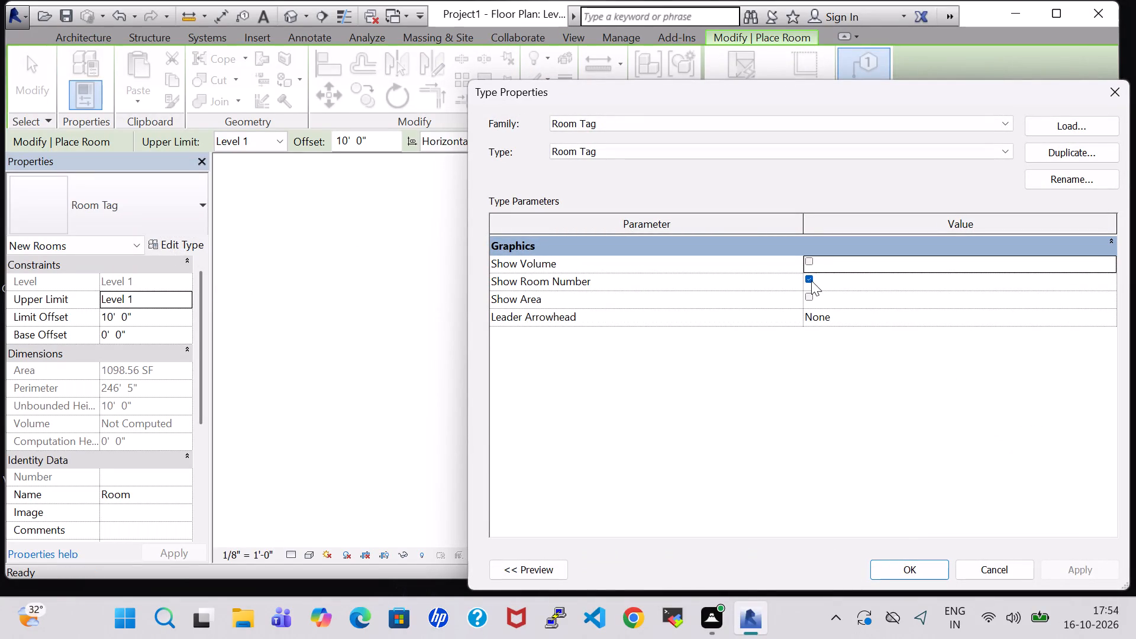
left_click(811, 280)
left_click(1105, 567)
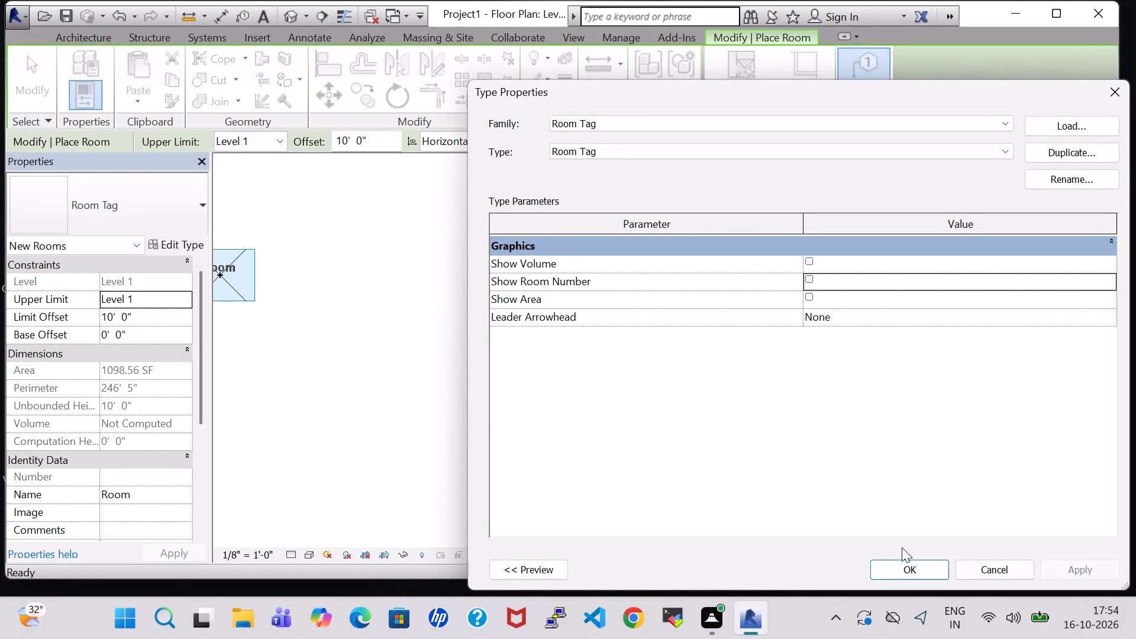
left_click(909, 571)
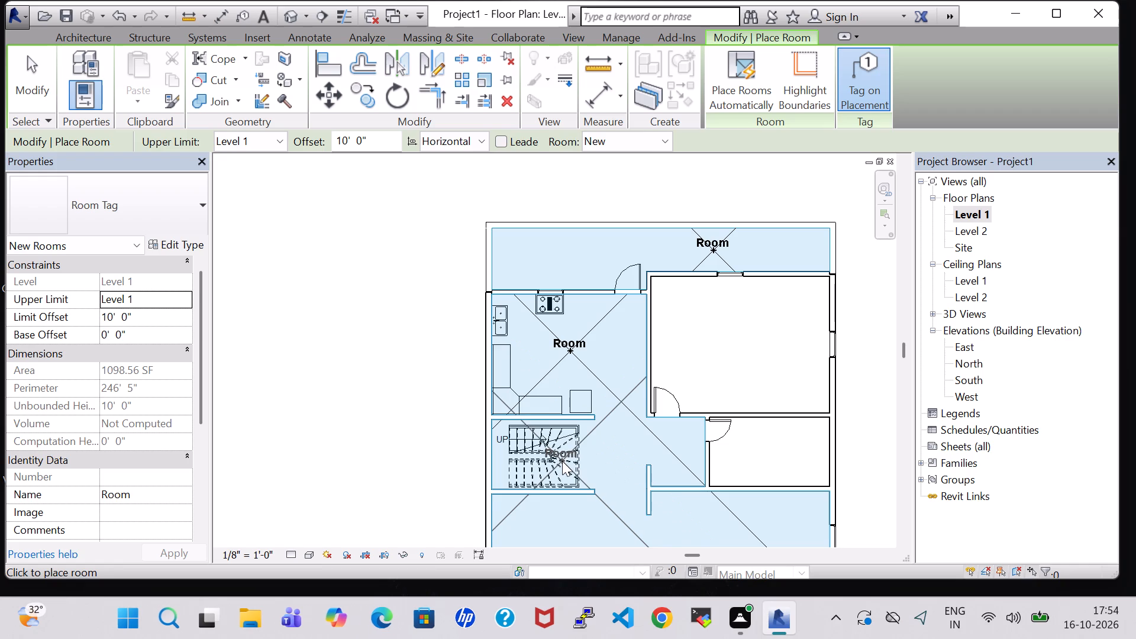
key("Escape")
key("Escape")
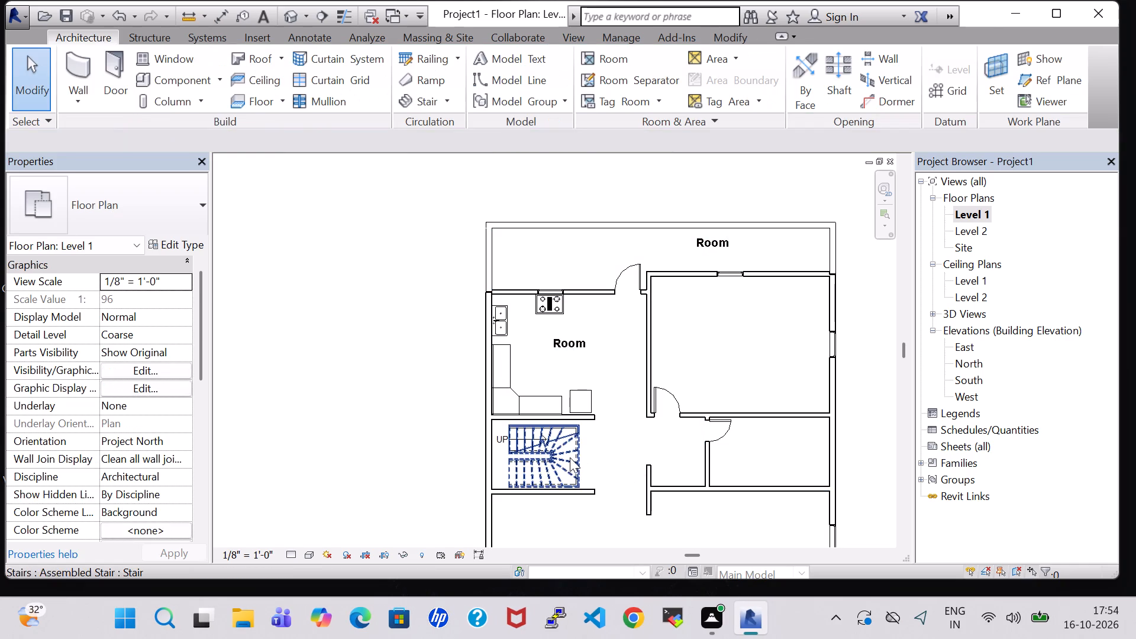
Delete the winder stair in the bay south of the kitchen.
left_click(570, 457)
left_click(566, 460)
key("space")
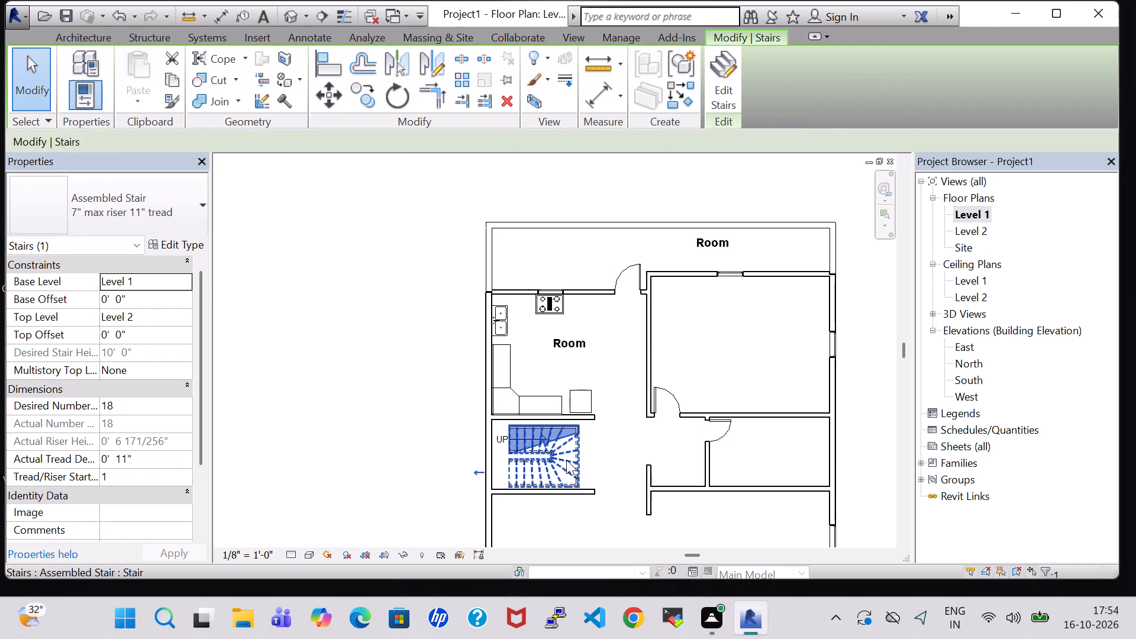
key("space")
key("space")
scroll(540, 450, "up", 5)
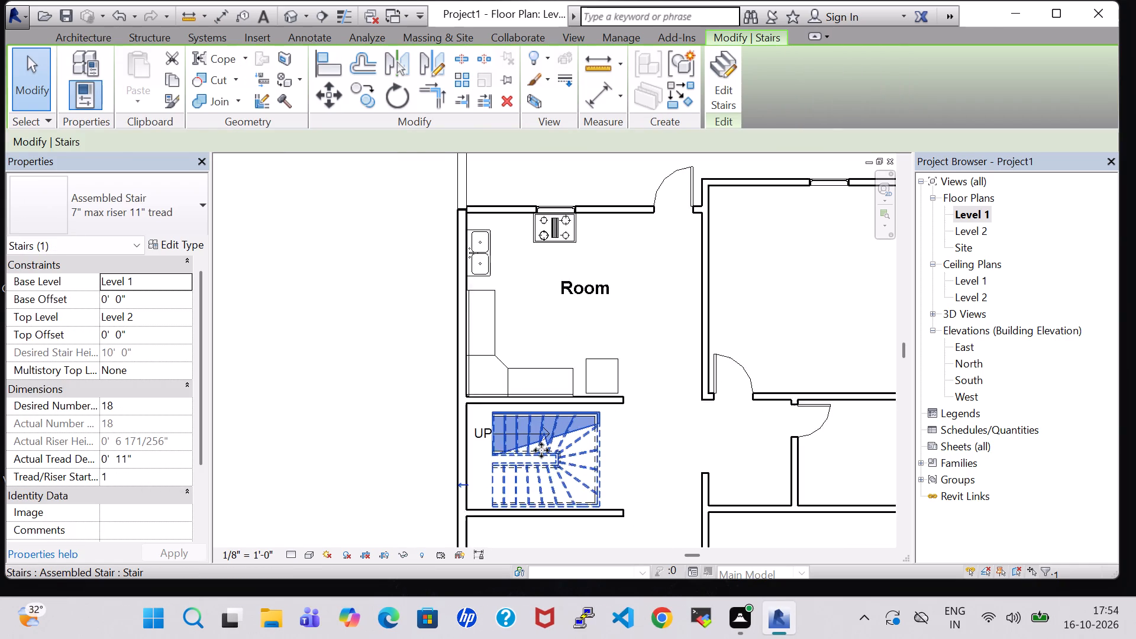
scroll(541, 450, "up", 2)
key("space")
left_click(541, 450)
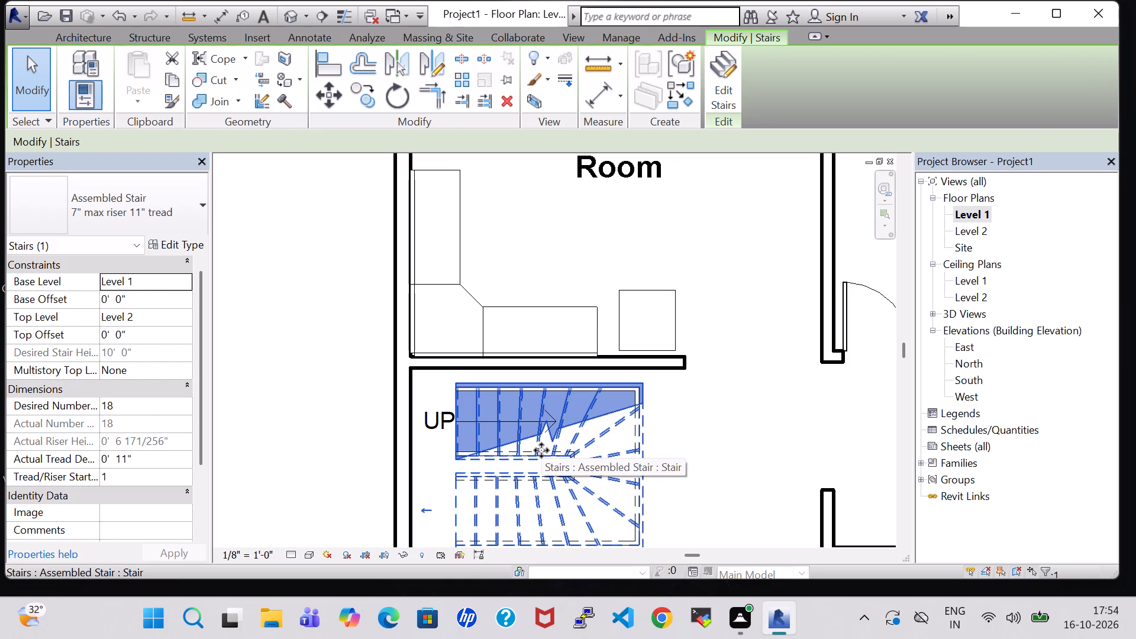
key("Delete")
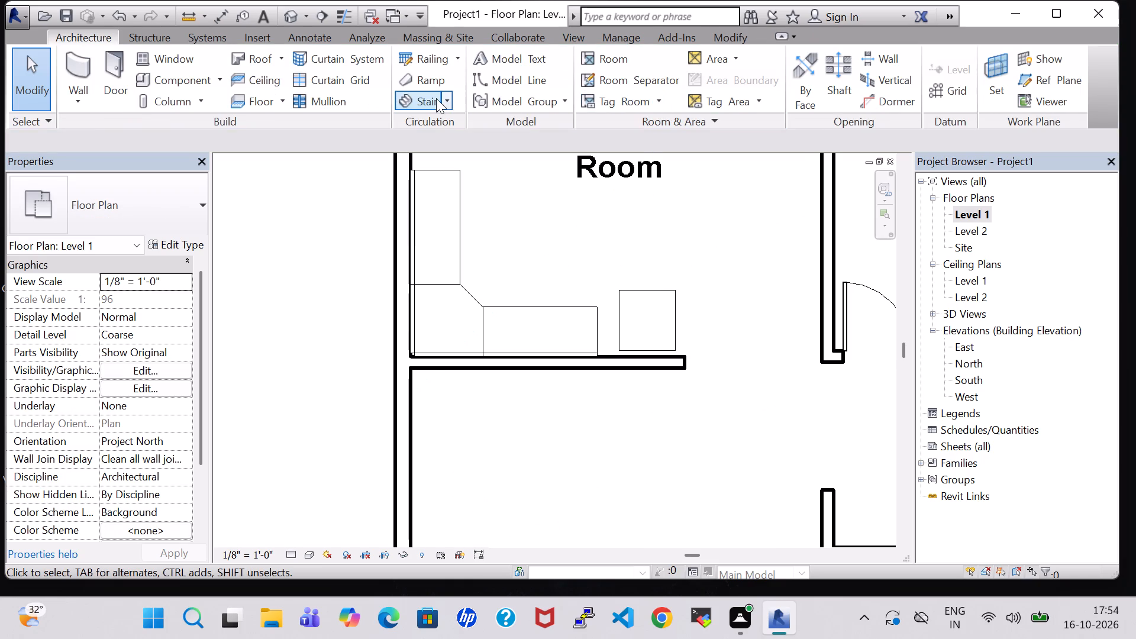
Create a straight 3'-0" wide, 15-riser stair in the bay south of the kitchen, running west from the bay's open east end.
left_click(436, 98)
scroll(567, 456, "down", 3)
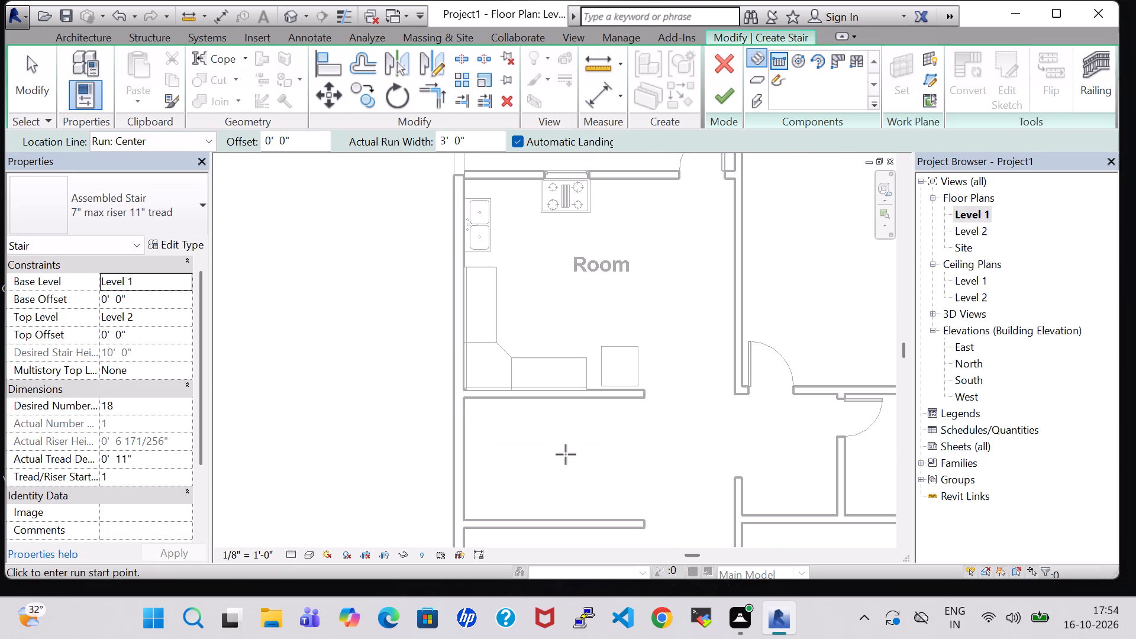
left_click(537, 461)
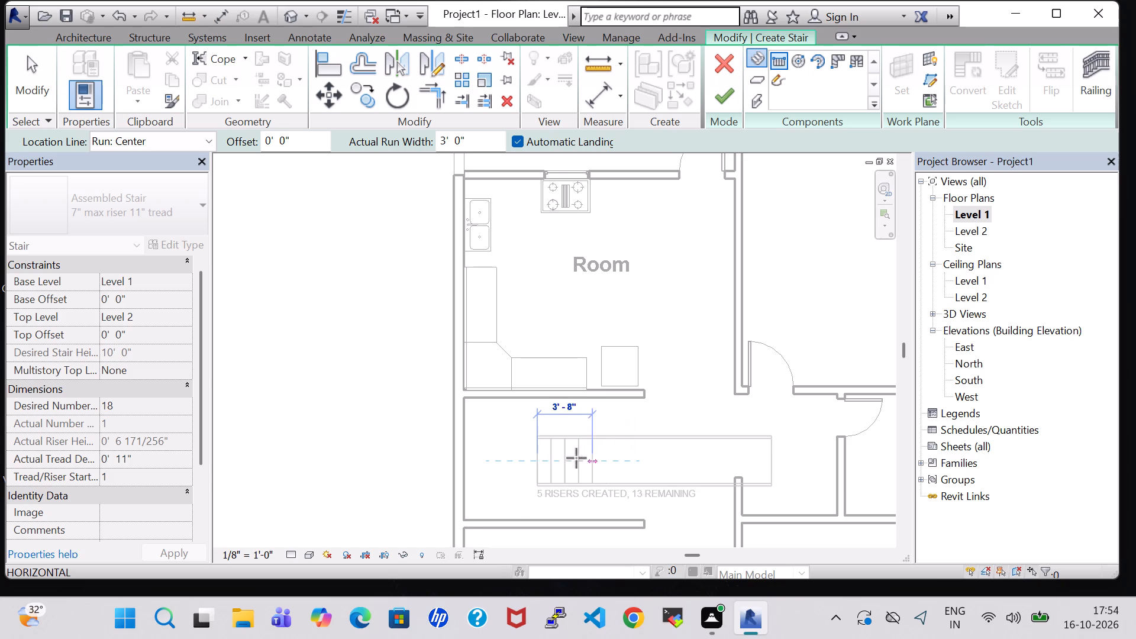
key("Escape")
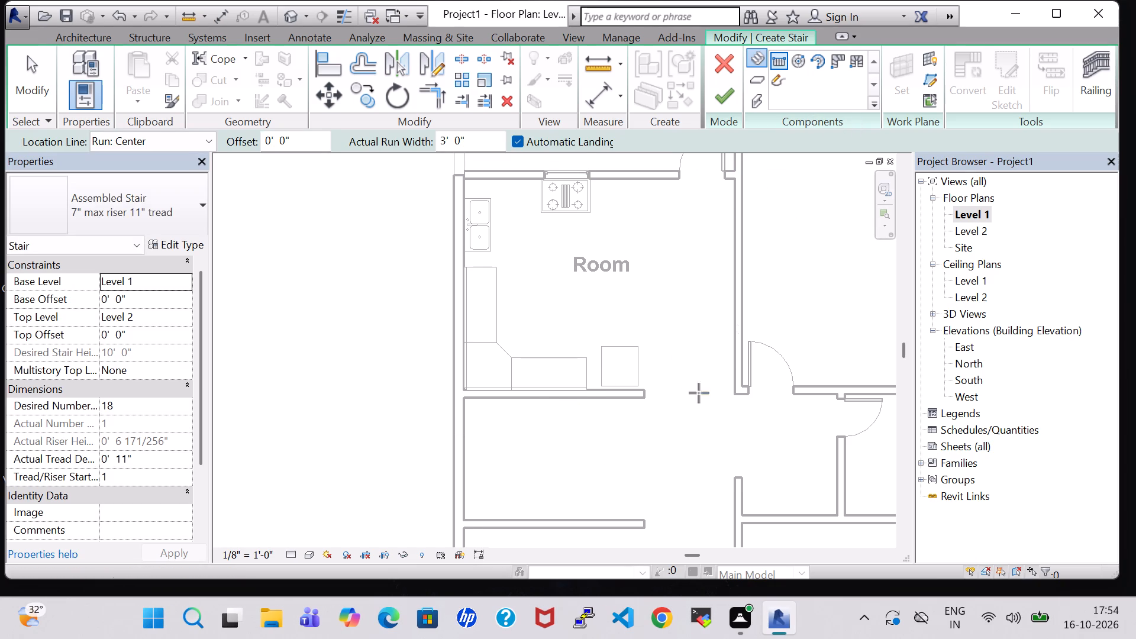
left_click(651, 458)
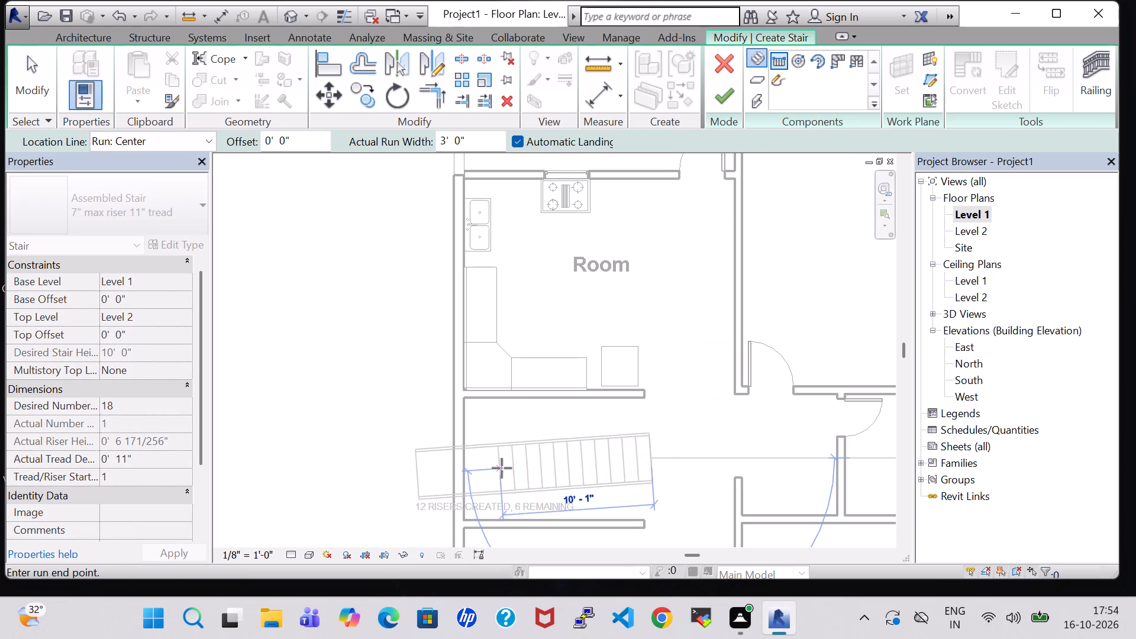
left_click(471, 459)
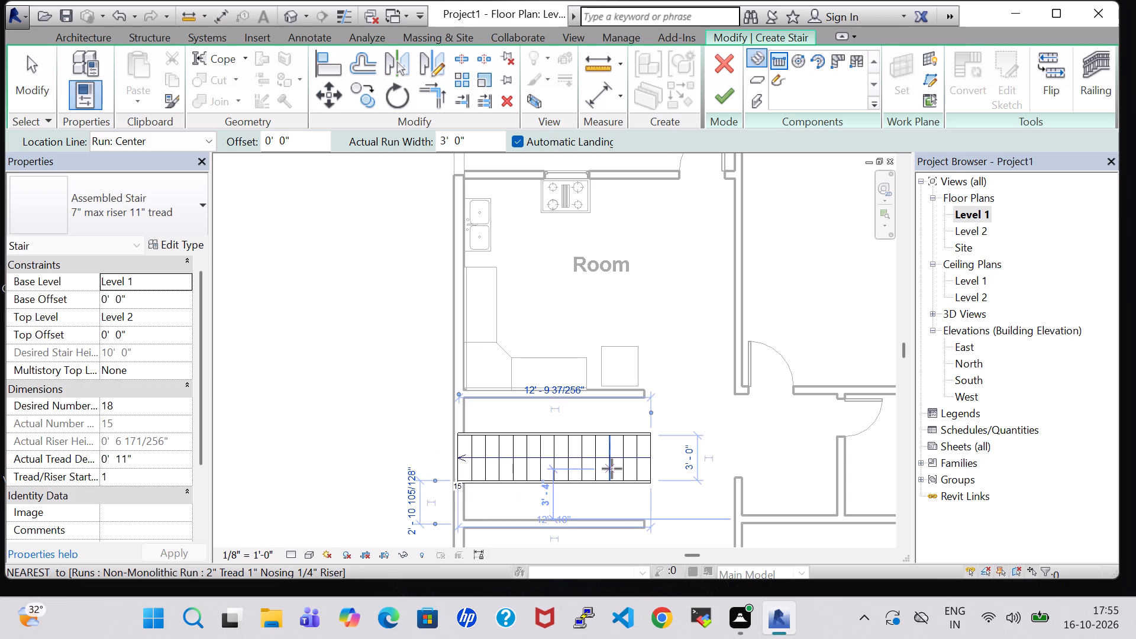
key("Escape")
key("Escape")
left_click(735, 93)
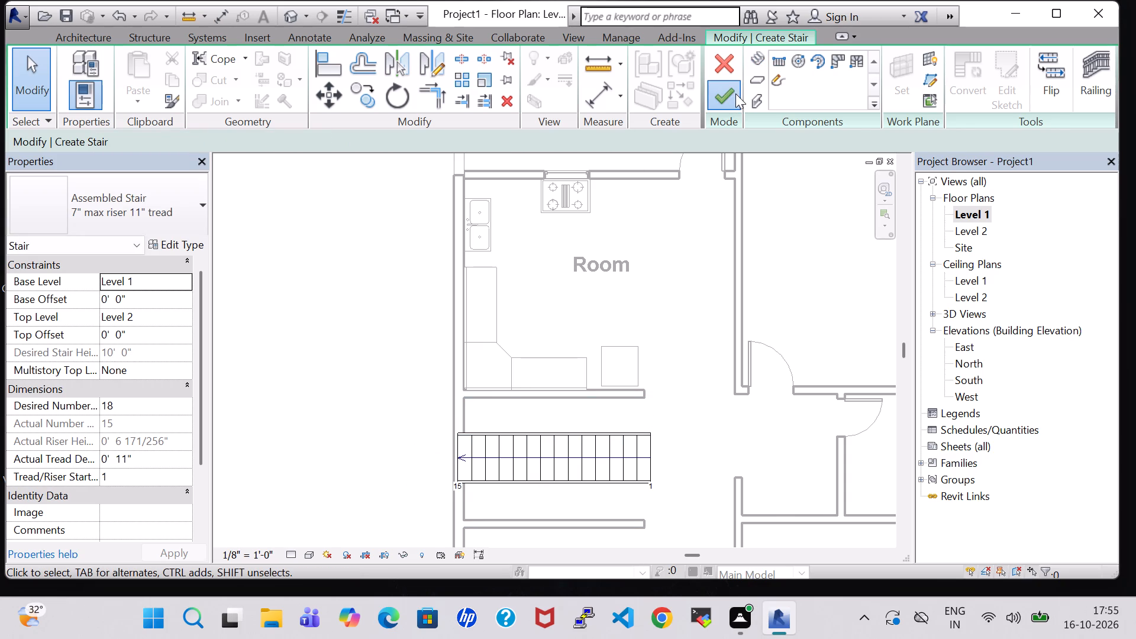
left_click(1099, 494)
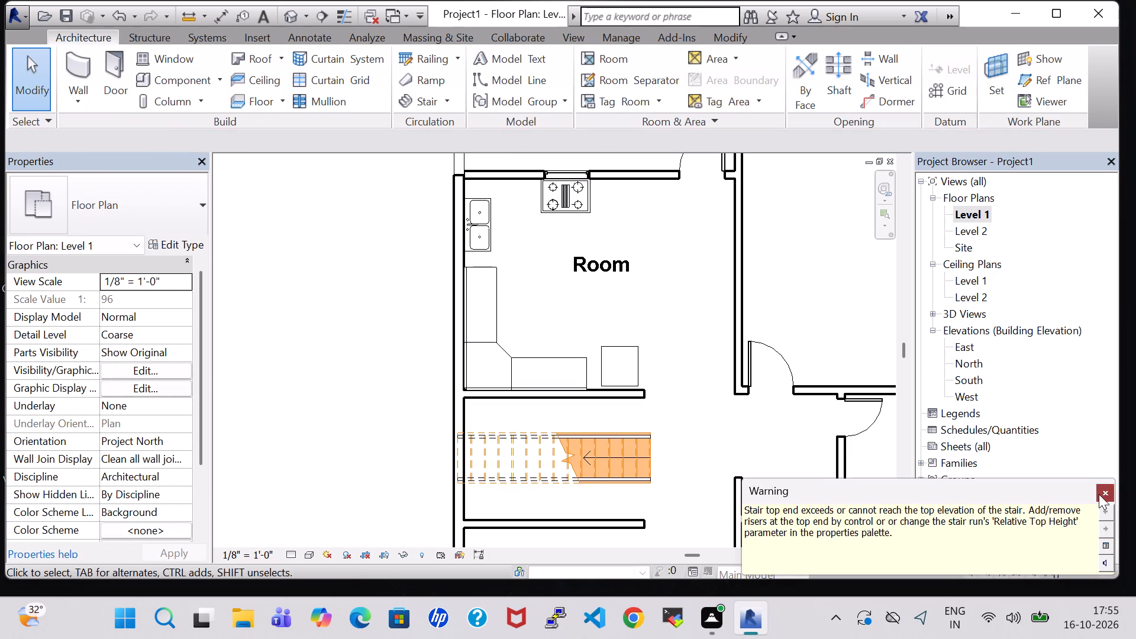
Examine the straight stair and its surrounding walls in the 3D view.
left_click(286, 14)
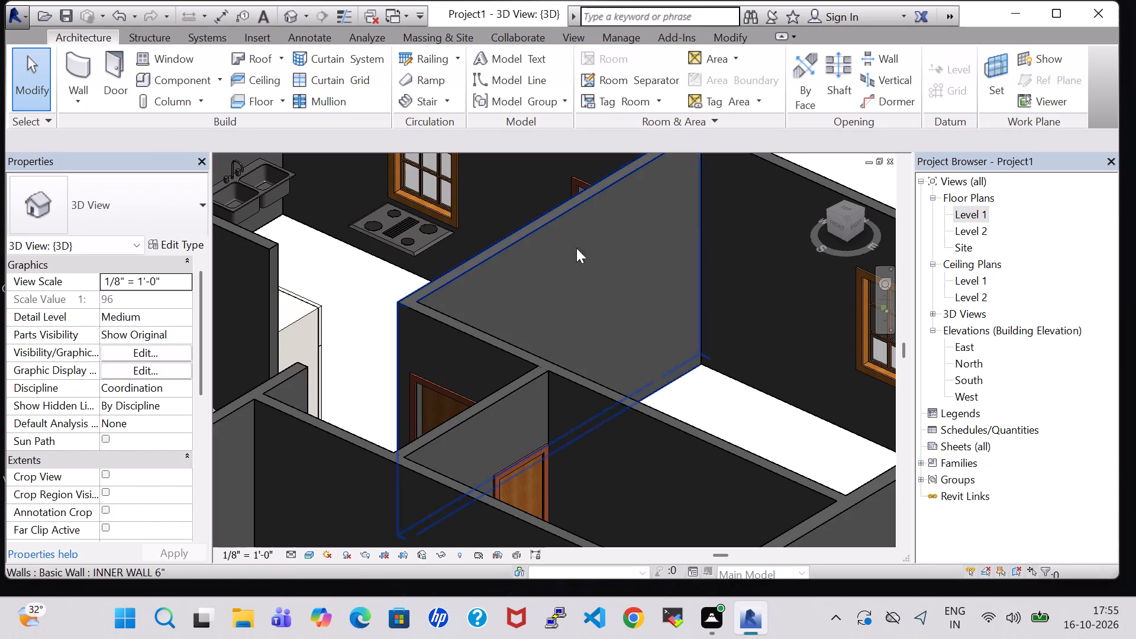
middle_click_drag(404, 299, 655, 291)
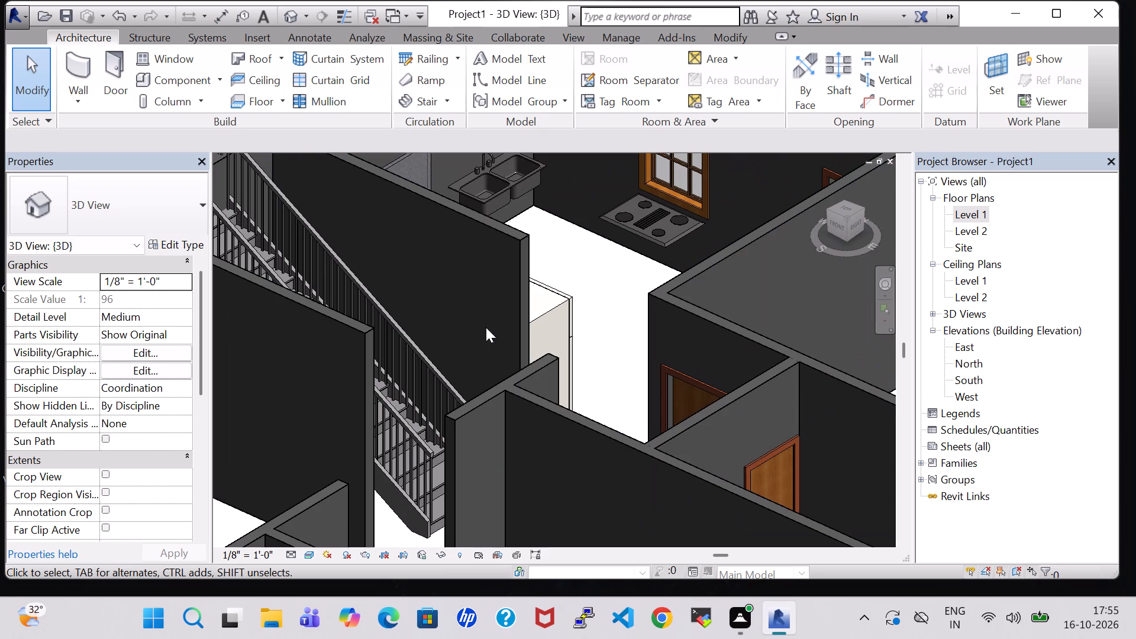
scroll(467, 312, "down", 2)
middle_click_drag(467, 312, 424, 296)
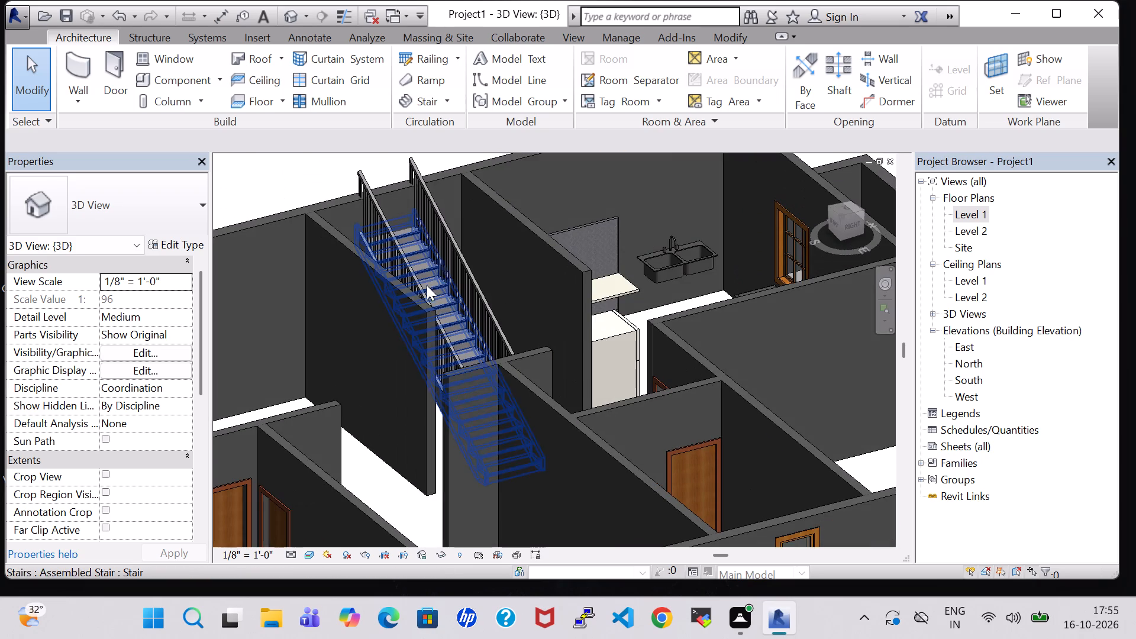
middle_click_drag(540, 263, 594, 359, "shift")
middle_click(594, 359, "shift")
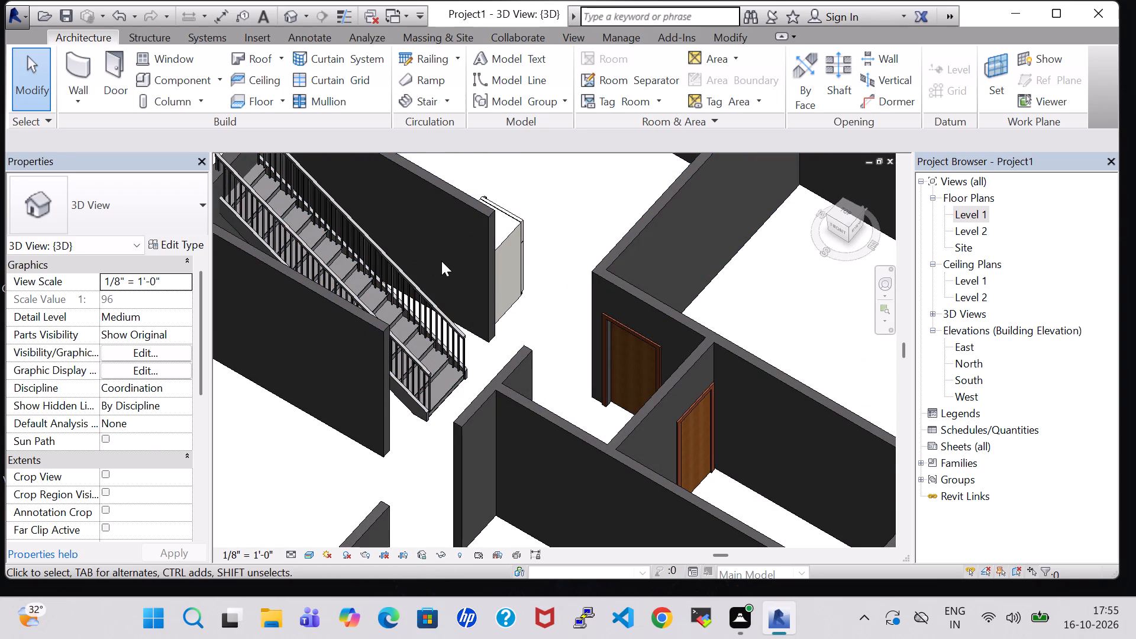
In the Level 1 plan, nudge the straight stair east so its west end meets the outer wall's inner face.
double_click(967, 215)
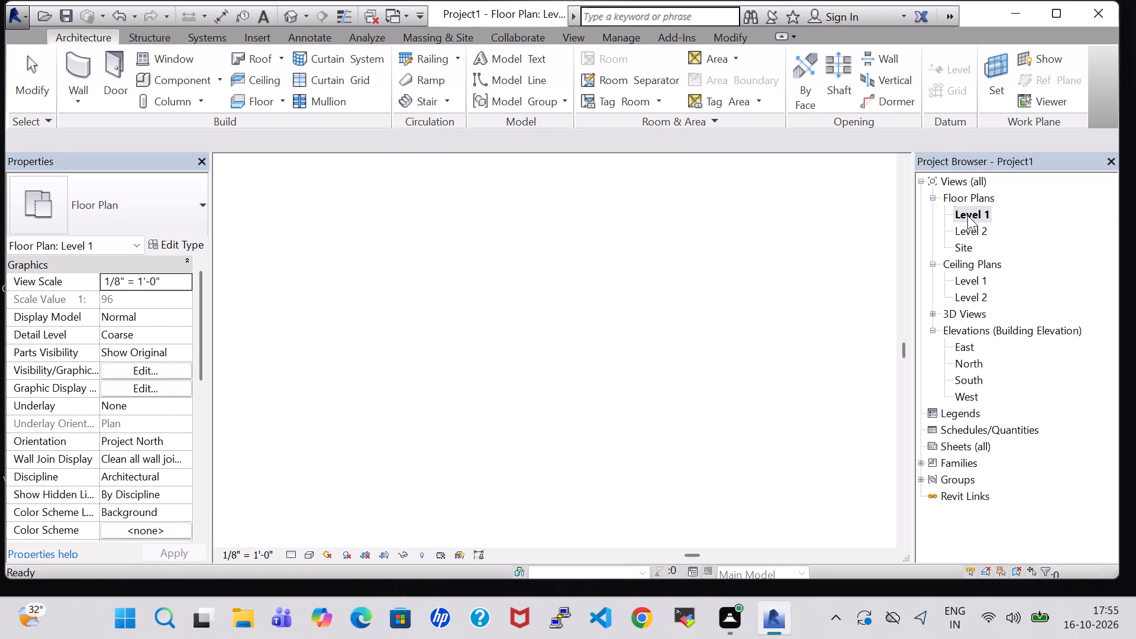
scroll(614, 411, "down", 1)
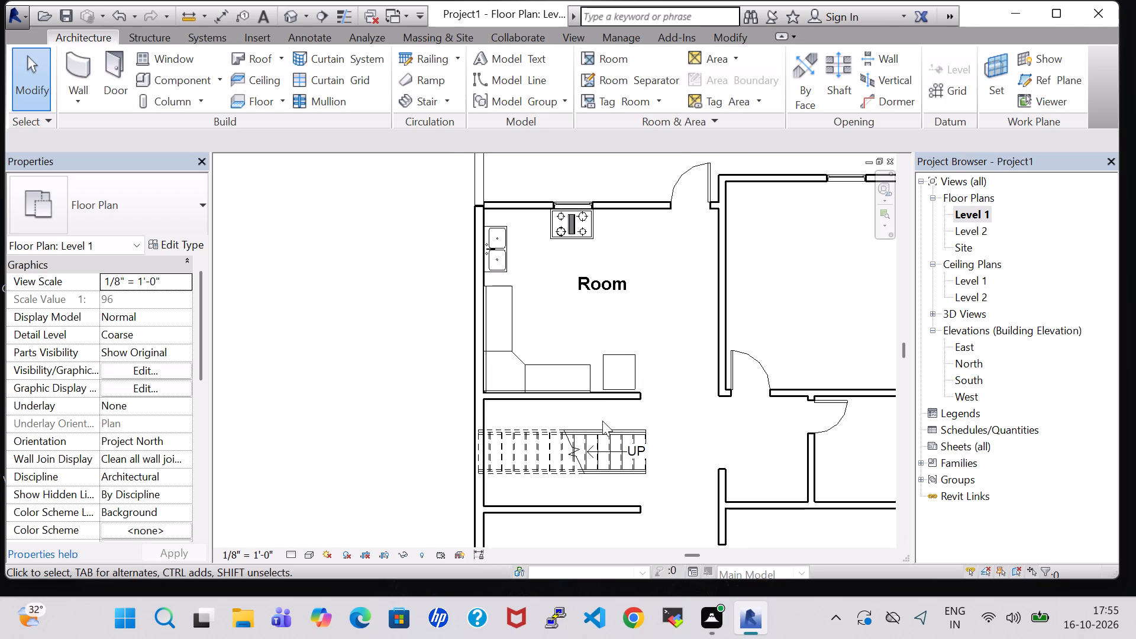
left_click(478, 460)
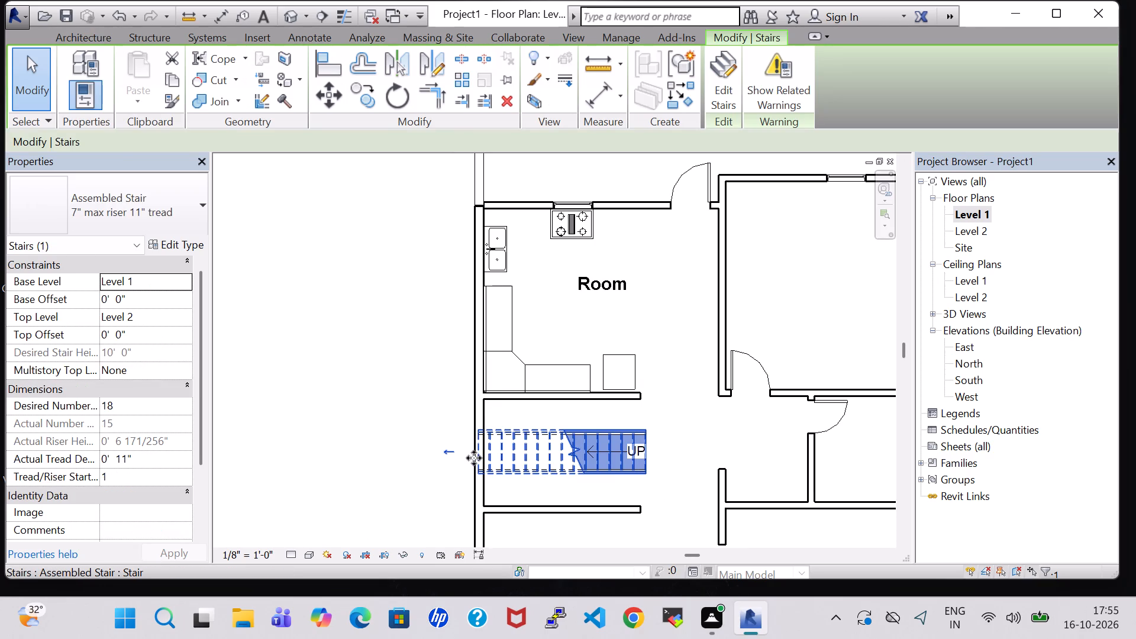
left_click(476, 458)
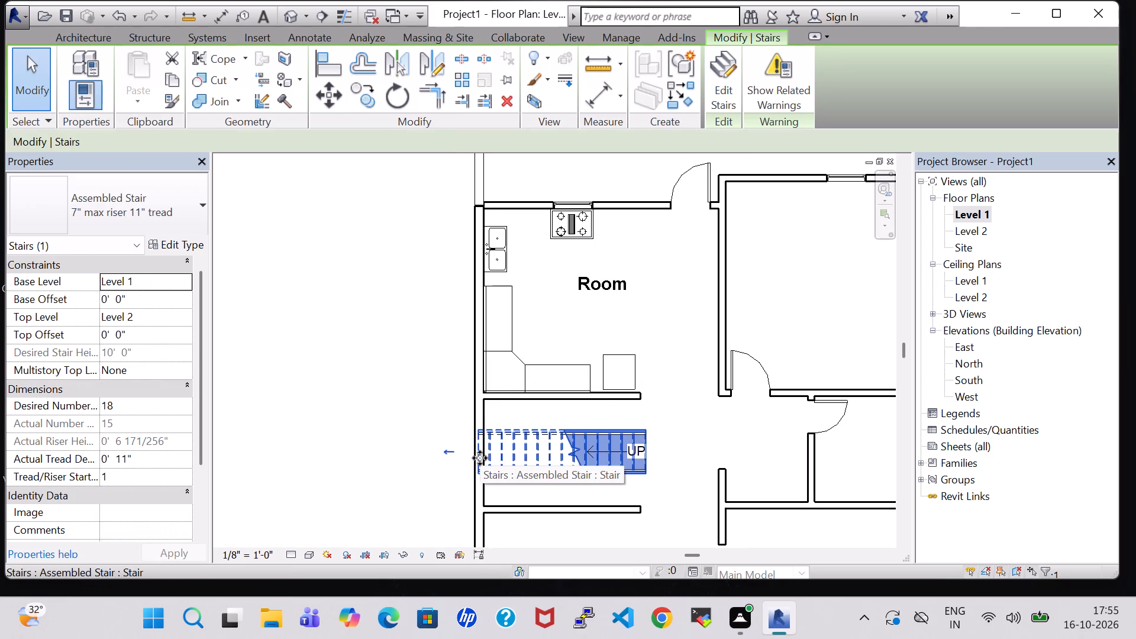
left_click_drag(480, 458, 489, 458)
left_click(489, 458)
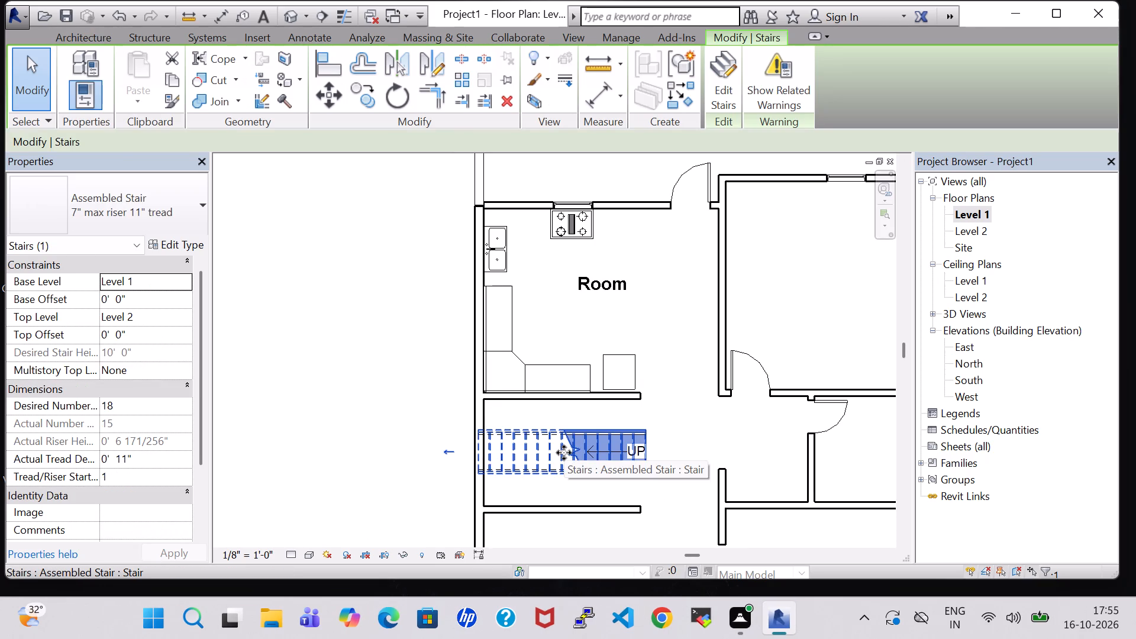
key("Right")
key("Right")
key("Right")
key("Left")
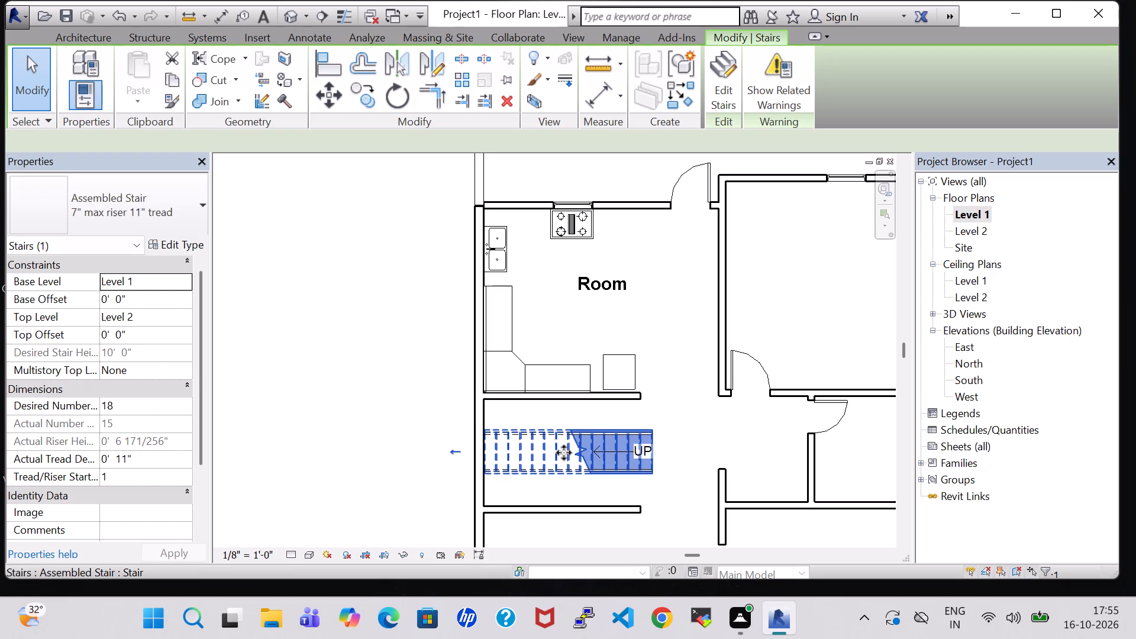
left_click(686, 450)
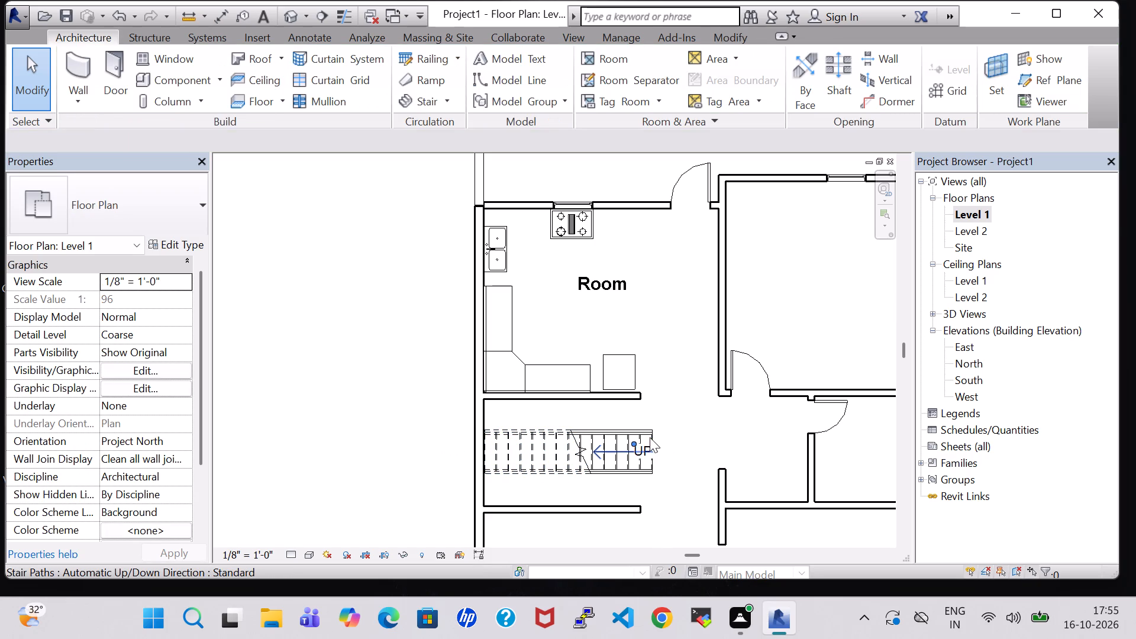
Edit the stair and shorten its run's east end to 14 risers, level with the bay walls' east ends.
left_click(650, 437)
left_click(731, 60)
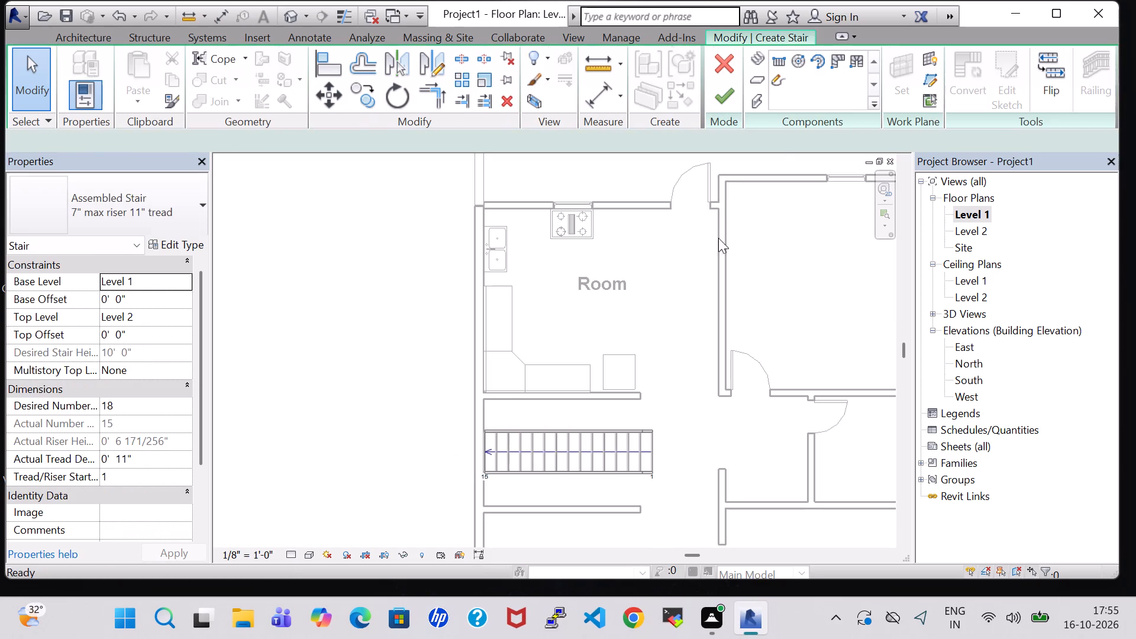
left_click_drag(652, 449, 648, 449)
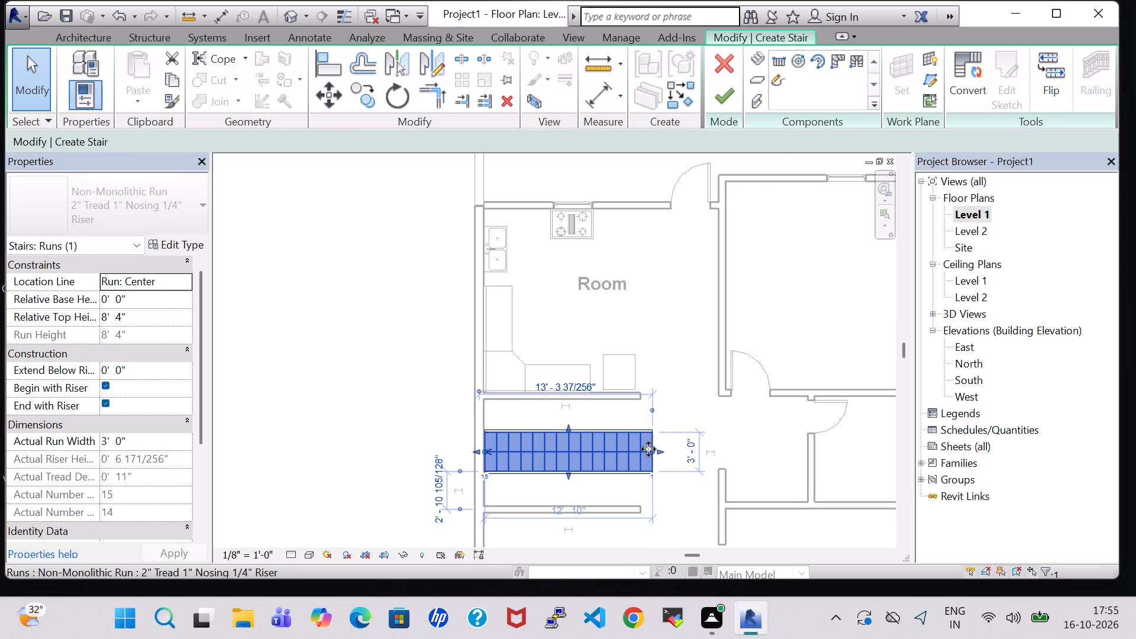
left_click_drag(648, 449, 641, 450)
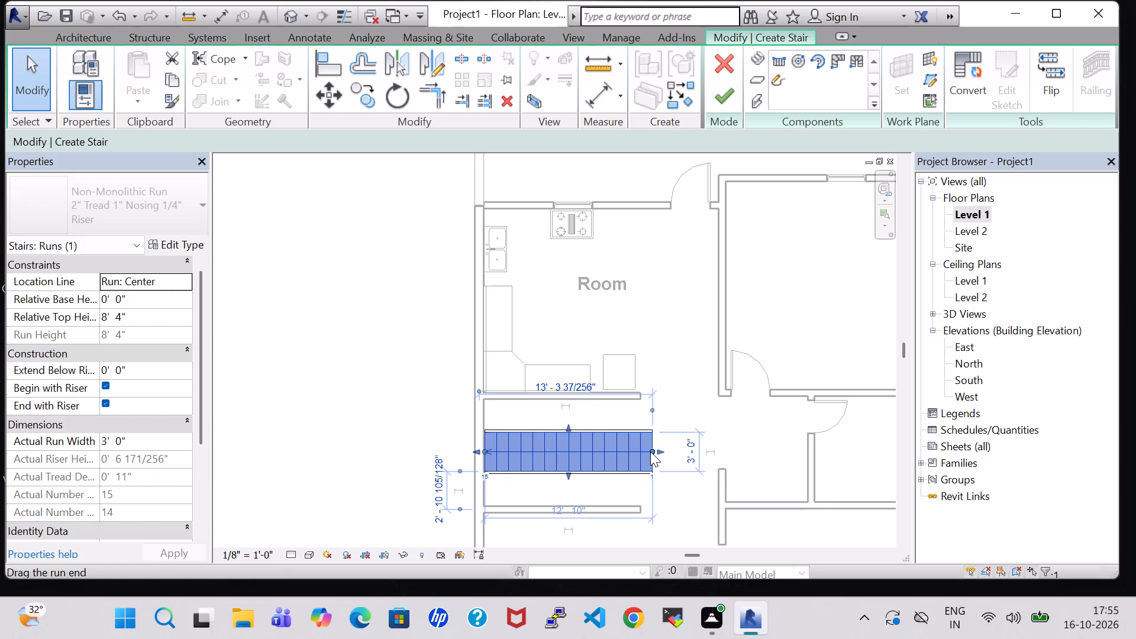
left_click_drag(650, 451, 635, 451)
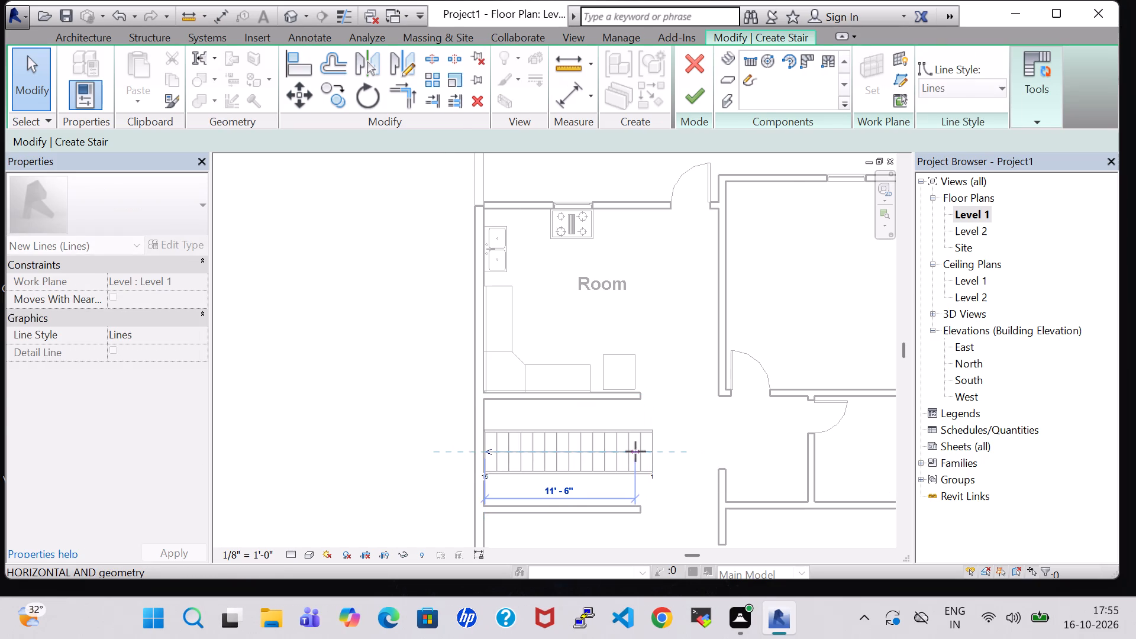
left_click(837, 295)
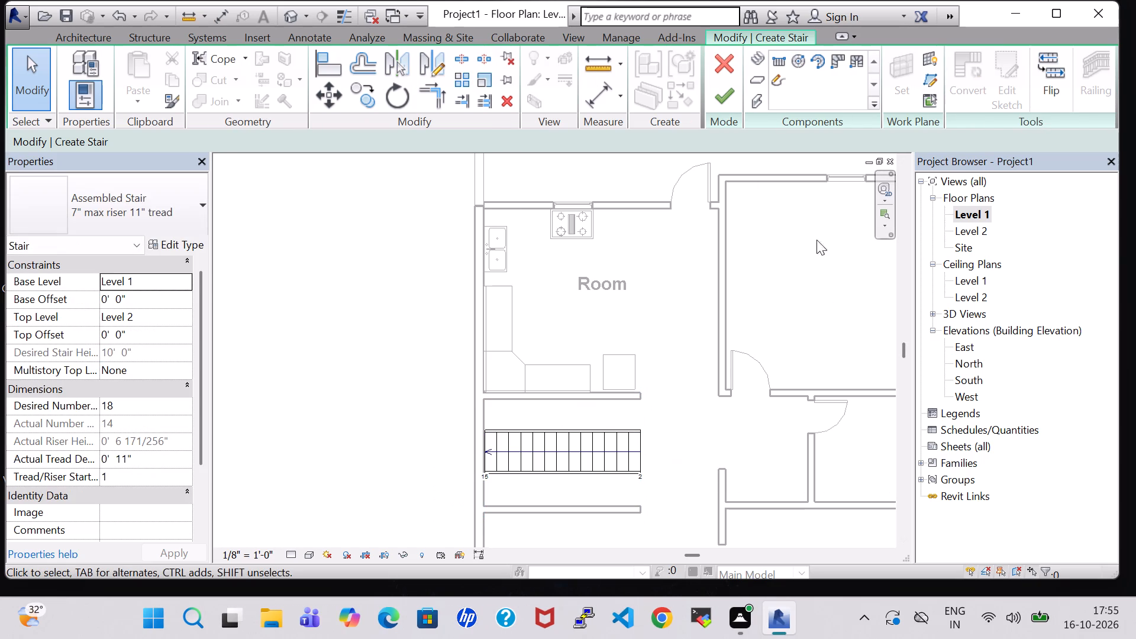
left_click(729, 105)
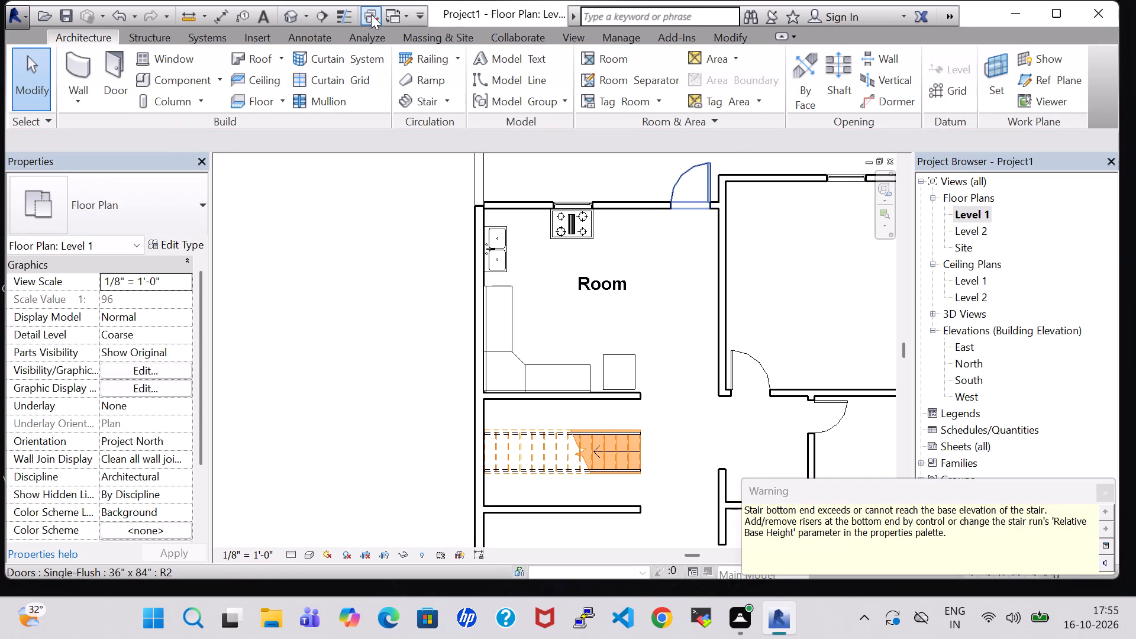
Move the stair bay's south wall north to about 6'-8" from the kitchen's south wall in the Level 1 plan.
left_click(290, 9)
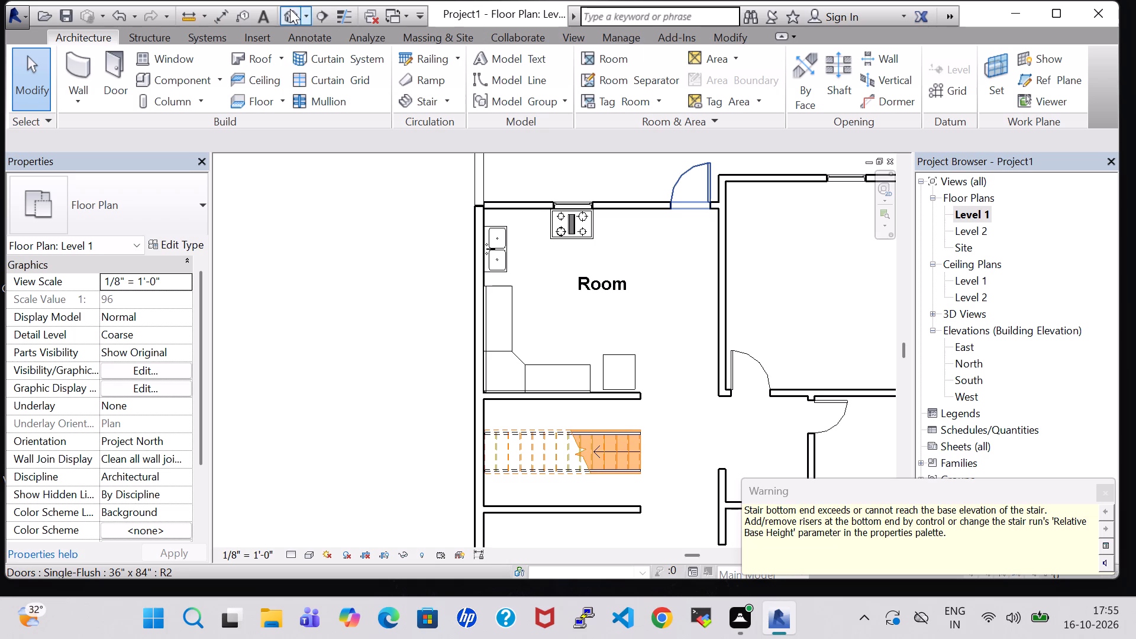
left_click(562, 325)
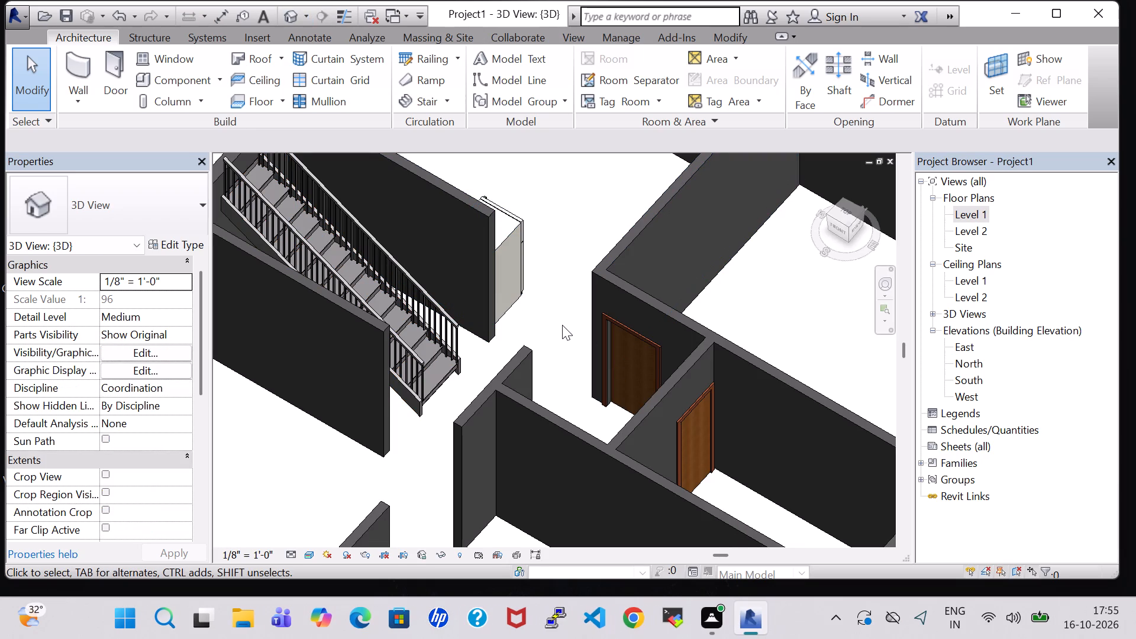
middle_click_drag(511, 327, 451, 232, "shift")
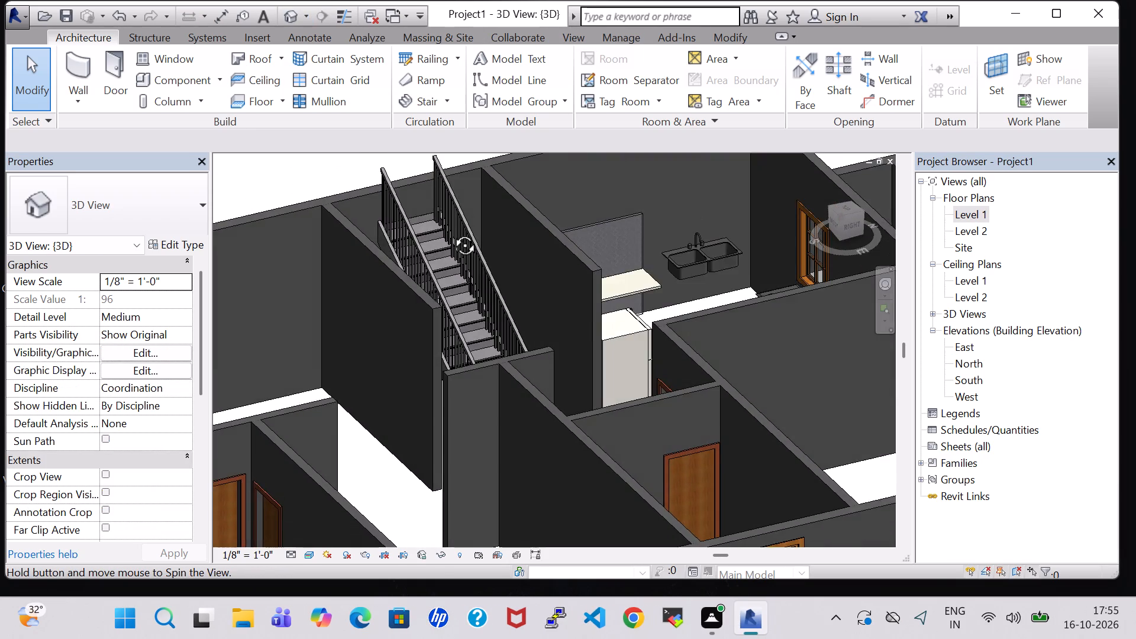
middle_click_drag(451, 232, 564, 240, "shift")
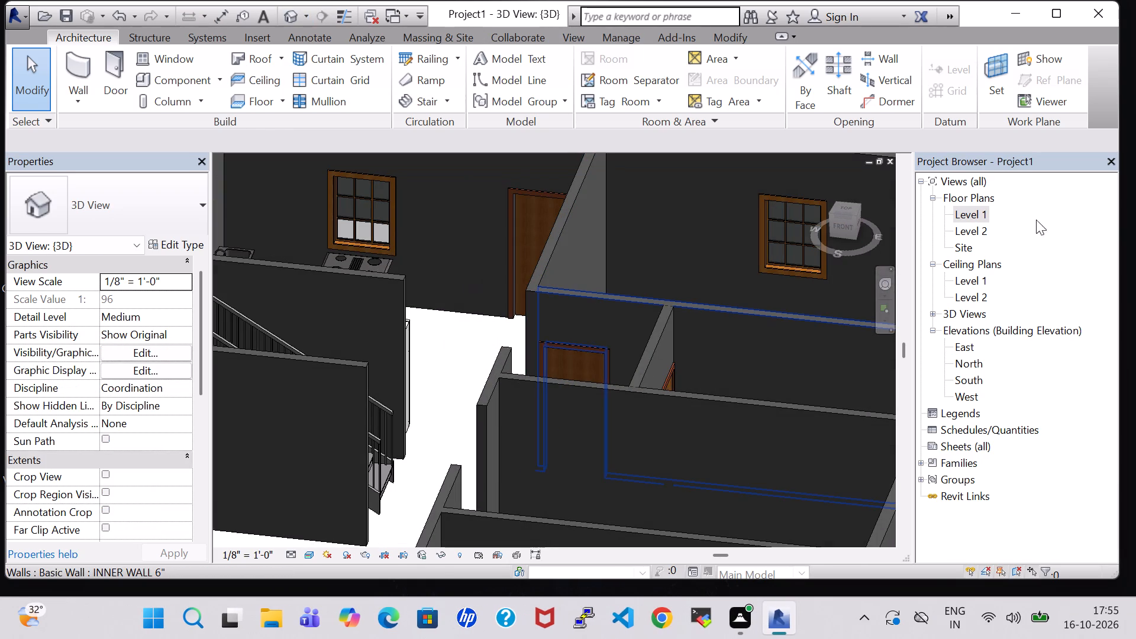
double_click(959, 215)
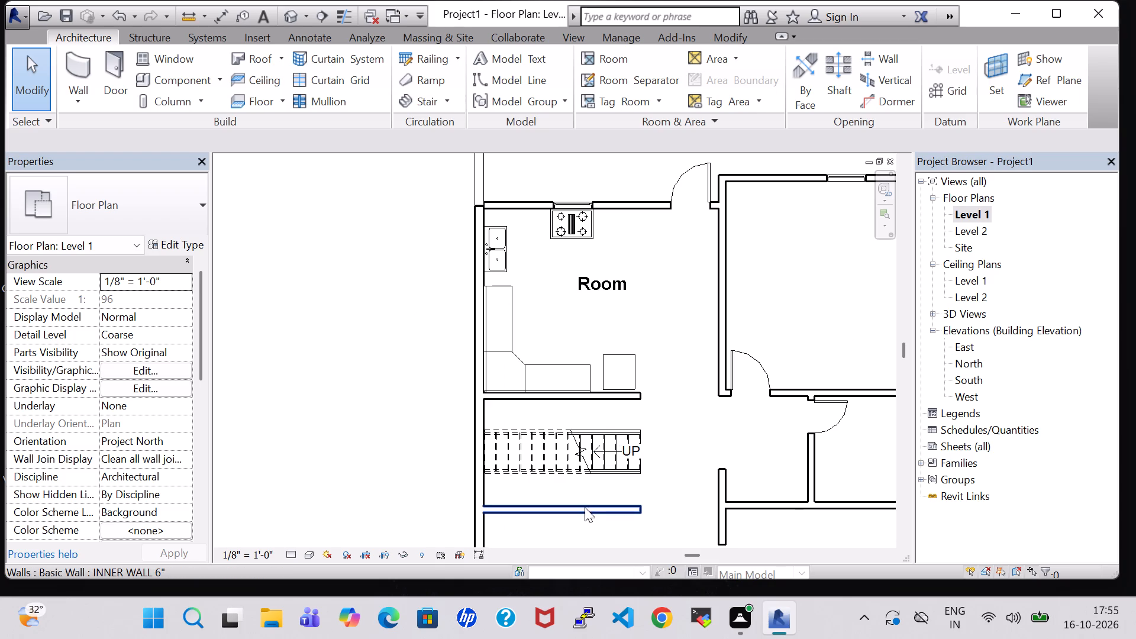
left_click(585, 507)
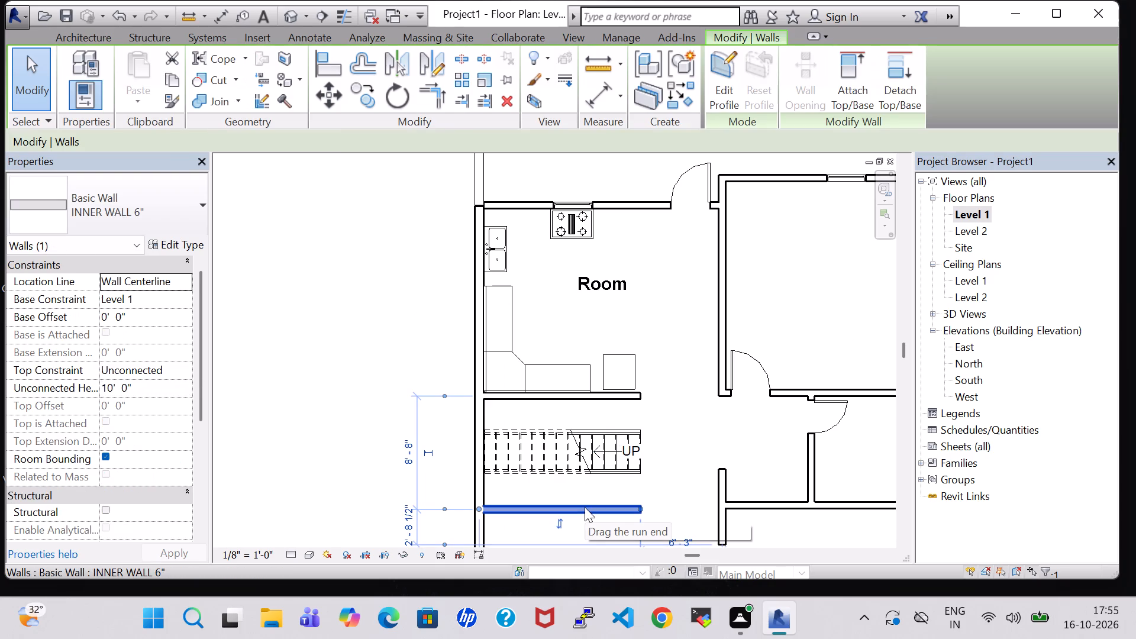
key("Up")
key("Up")
key("Up")
key("Up")
key("Up")
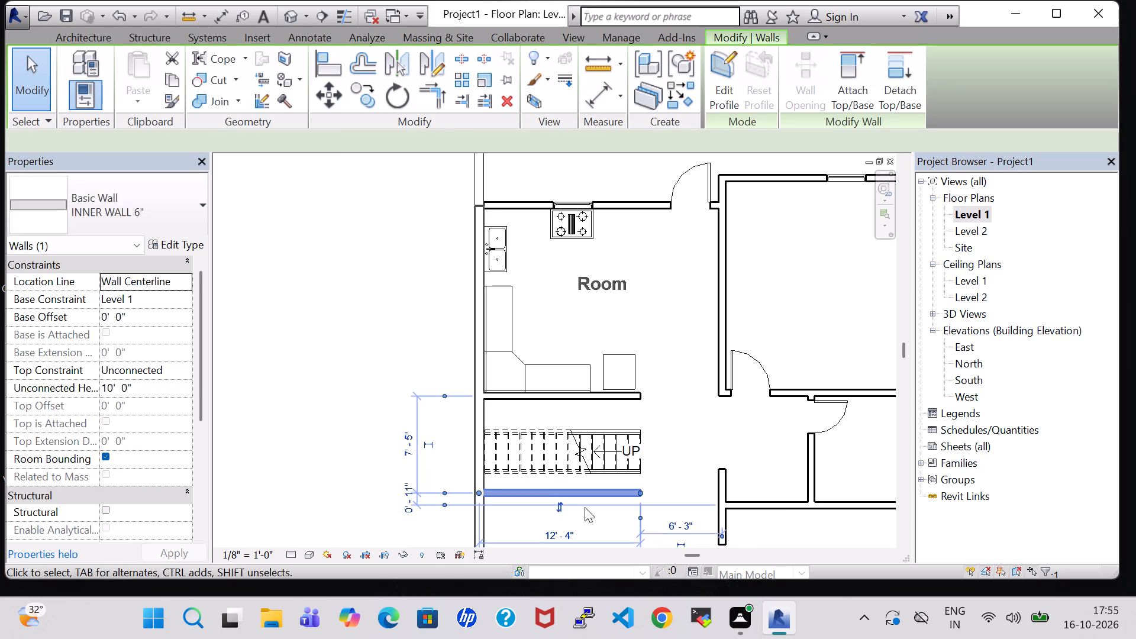
key("Up")
key("Up")
key("Up")
Nudge the stair north so it sits roughly centred between the two bay walls.
left_click(540, 447)
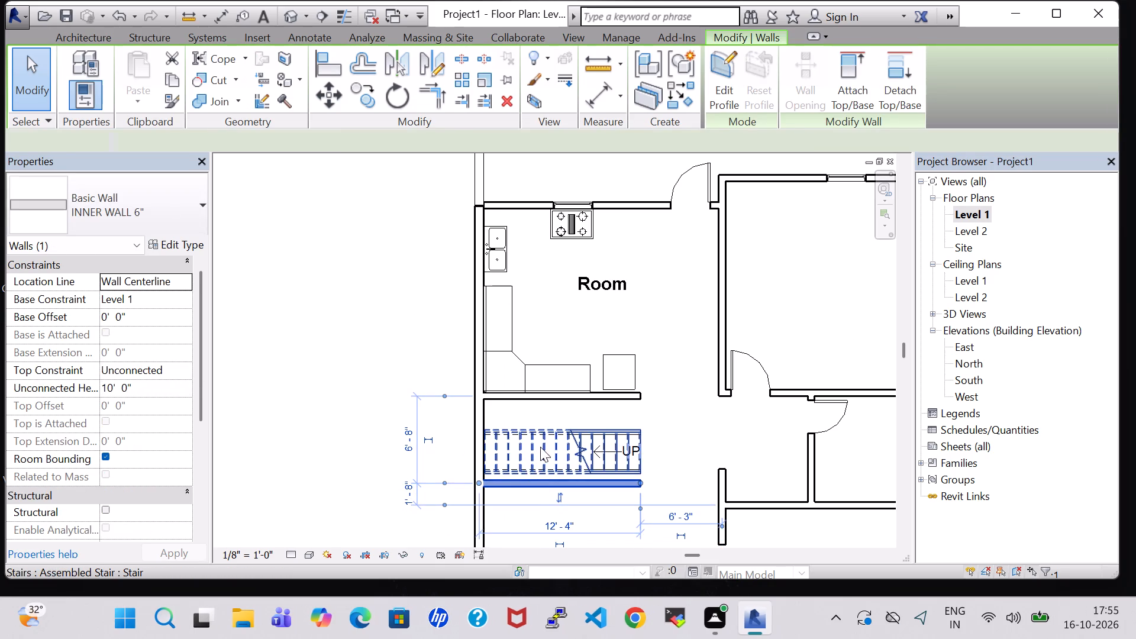
key("Up")
key("Up")
key("Up")
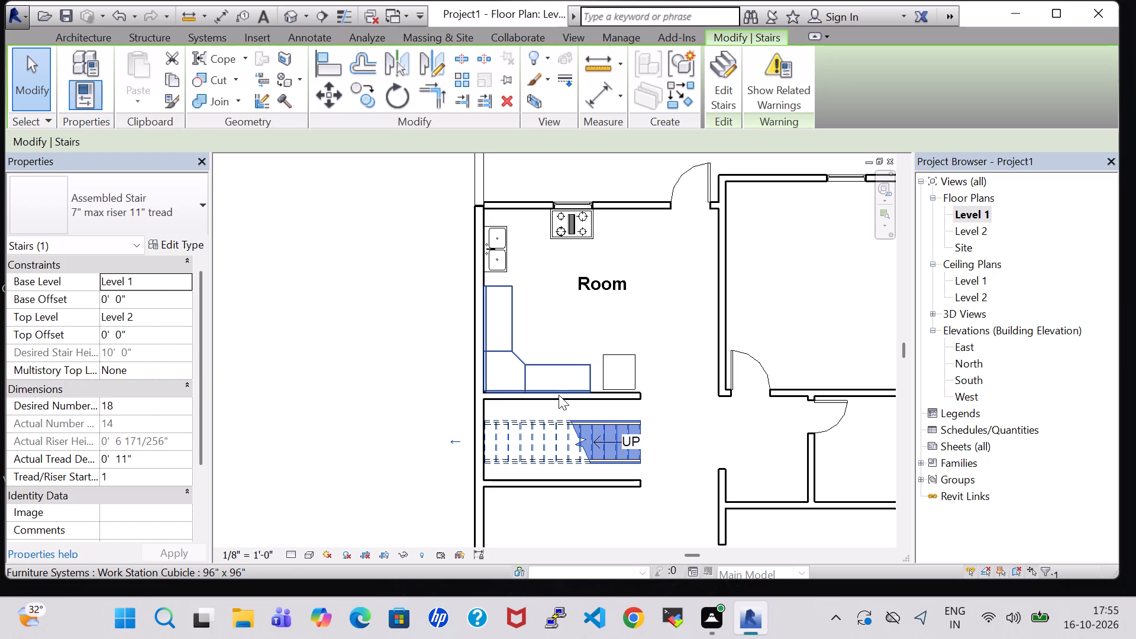
Move the kitchen's south wall south toward the stair, to about 5'-8" from the stair bay's south wall.
left_click(632, 397)
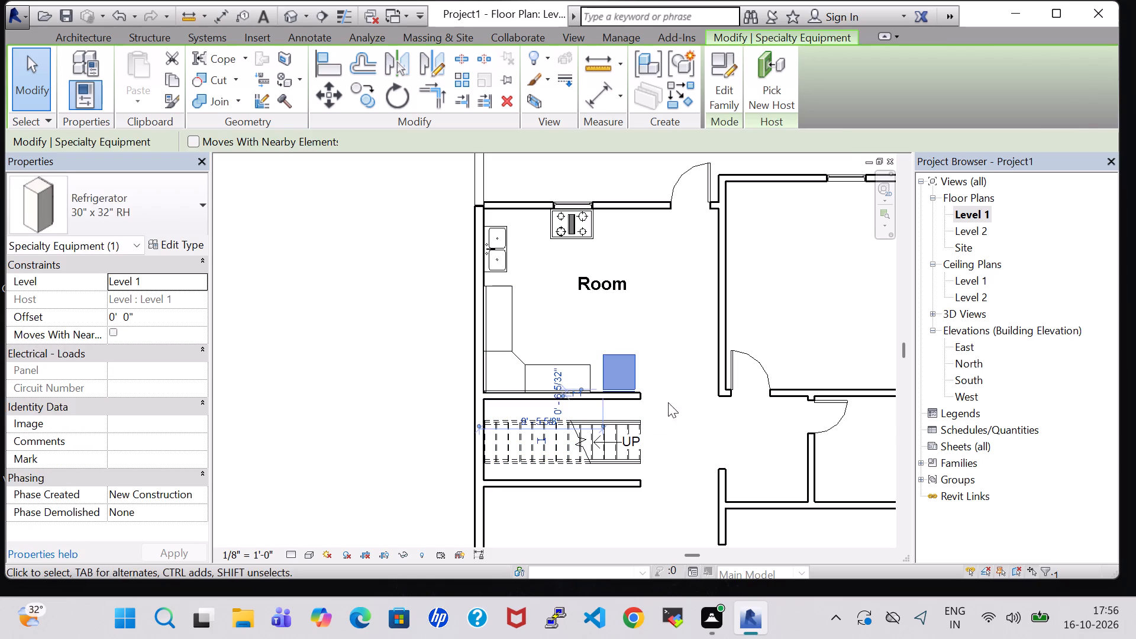
left_click(680, 408)
left_click(638, 399)
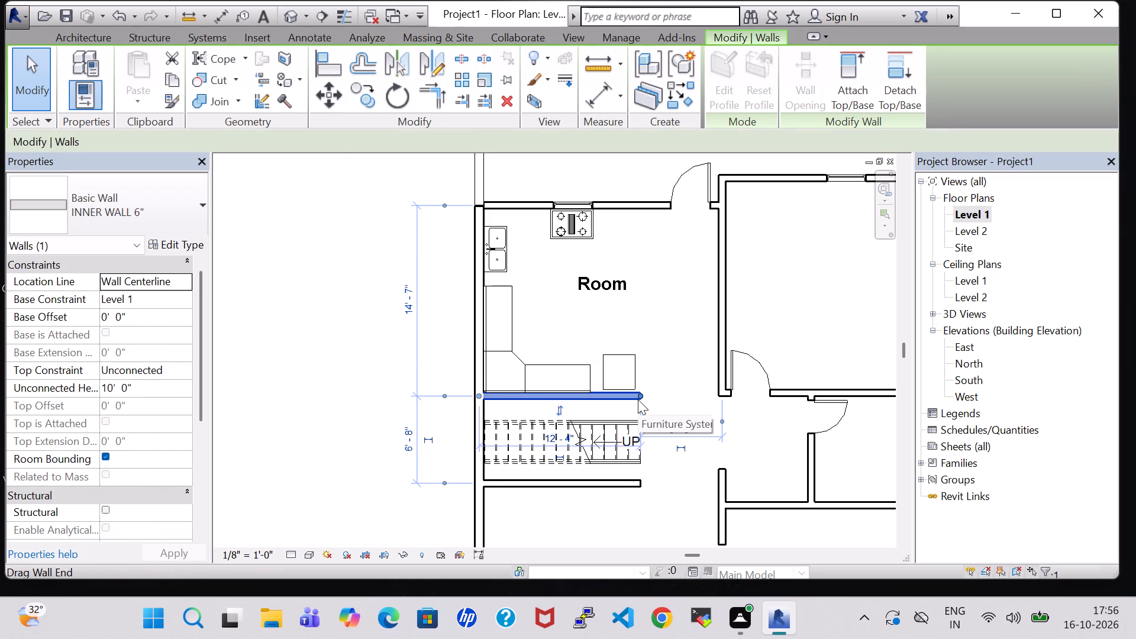
key("Down")
key("Down")
key("Down")
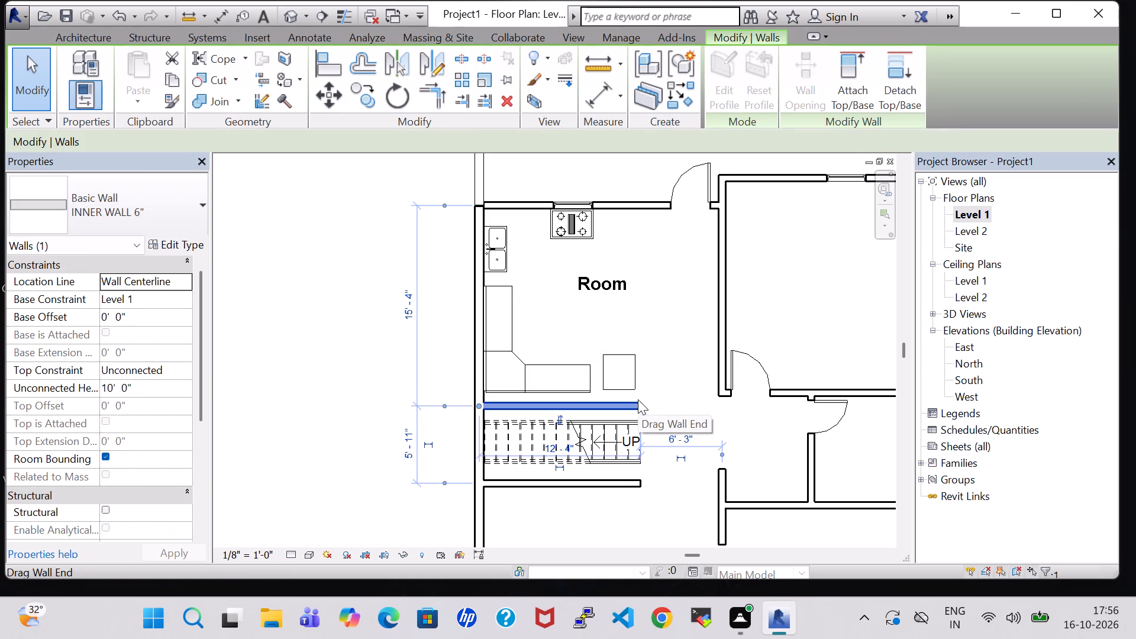
key("Down")
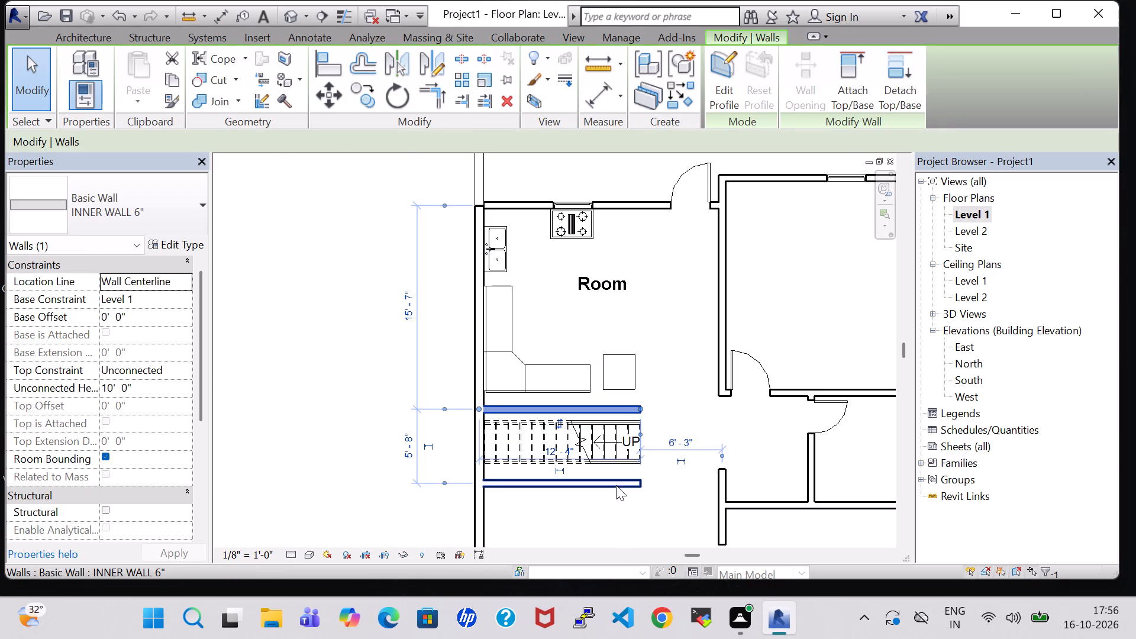
Nudge the stair bay's south wall slightly north, closer to the stair.
left_click(616, 485)
key("Up")
left_click(696, 422)
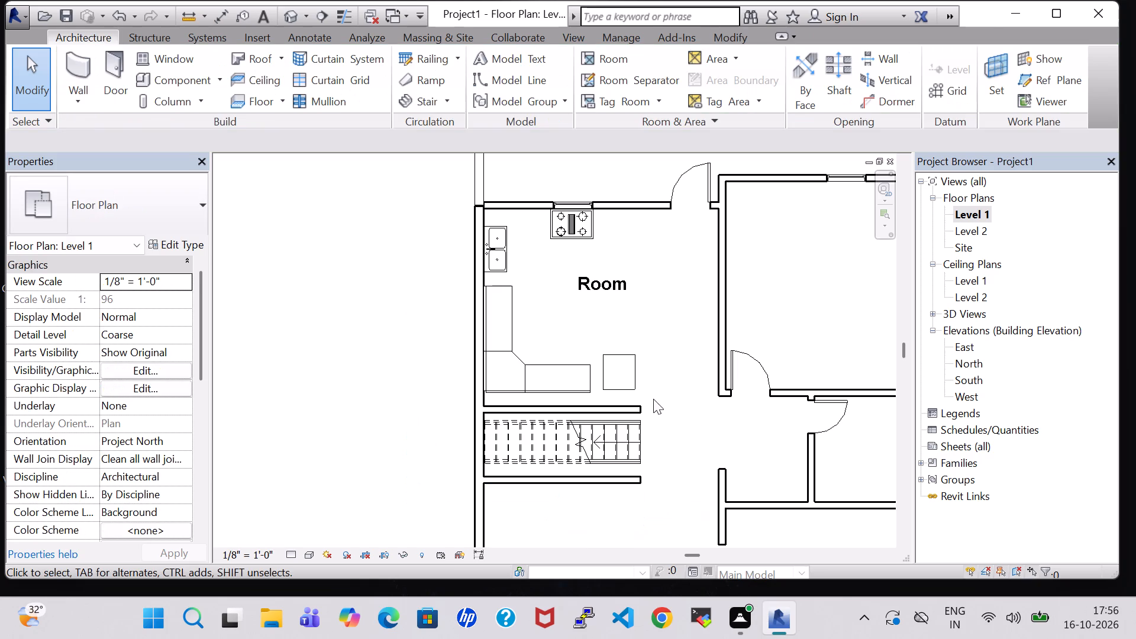
Move the L-shaped 96" x 96" work station cubicle south against the kitchen's shifted south wall.
left_click(558, 390)
key("Down")
key("Down")
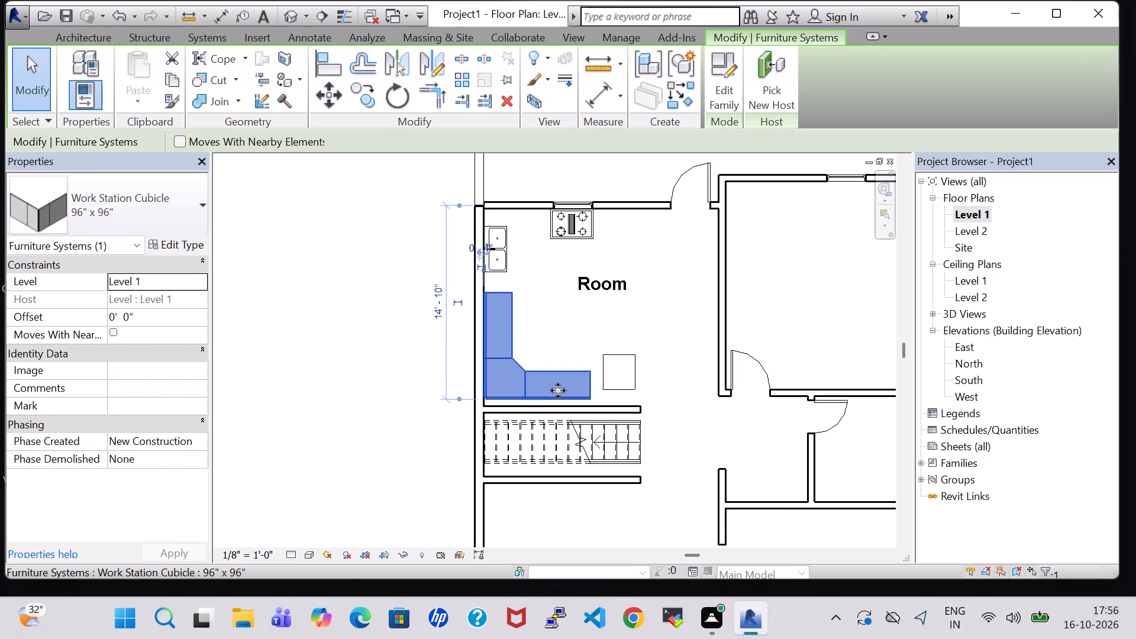
key("Down")
key("Down")
Move the refrigerator south so it stands next to the kitchen's shifted south wall.
left_click(633, 390)
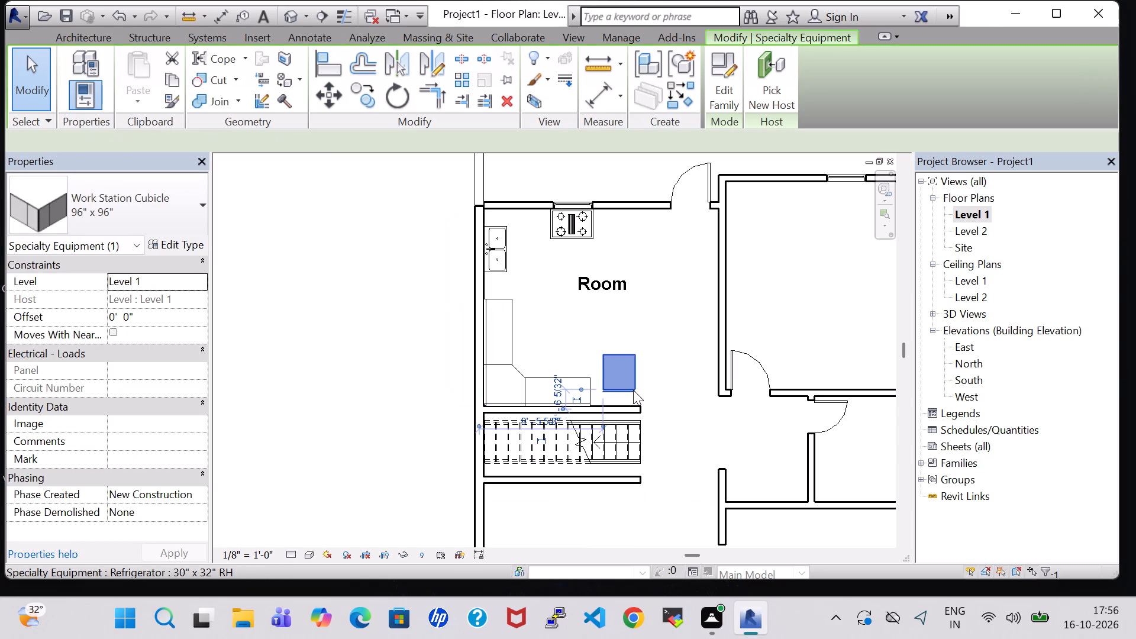
key("Down")
key("Down")
key("Down")
key("Down")
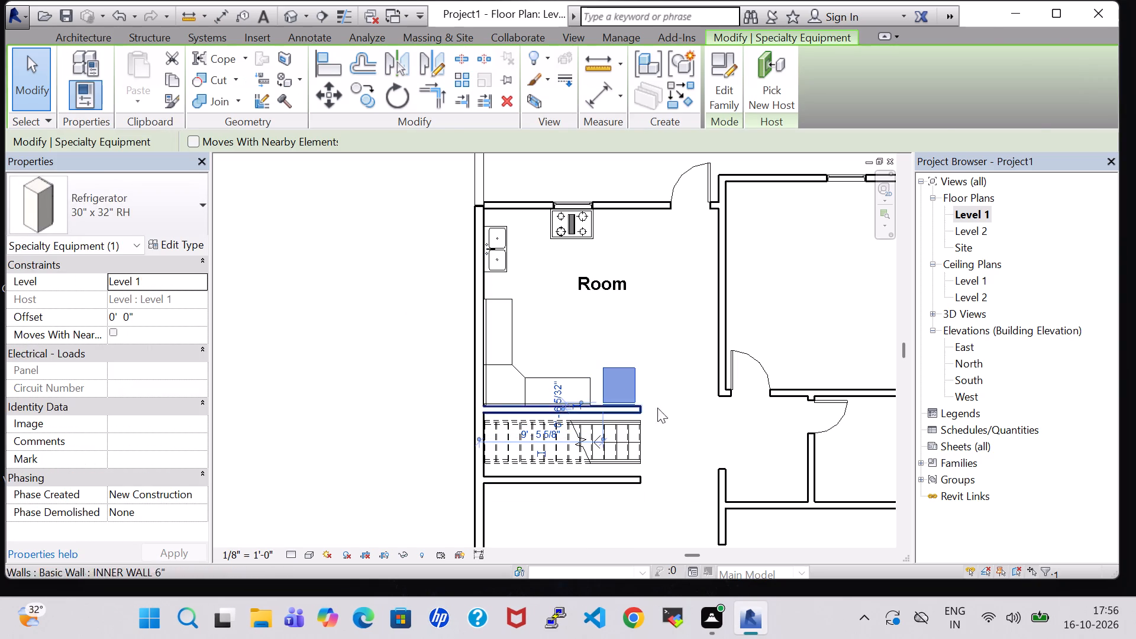
left_click(714, 446)
Extend the south end of the wall east of the kitchen to about 17'-8", in line with the kitchen's south wall.
scroll(712, 436, "down", 1)
middle_click_drag(712, 433, 622, 415)
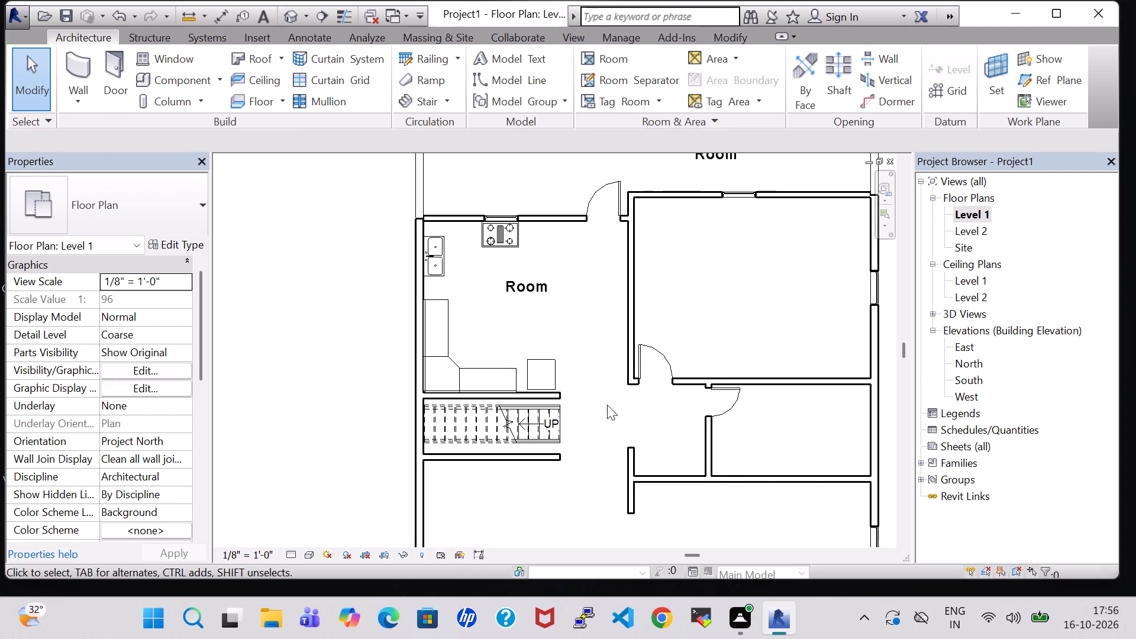
left_click(625, 354)
key("Down")
key("Down")
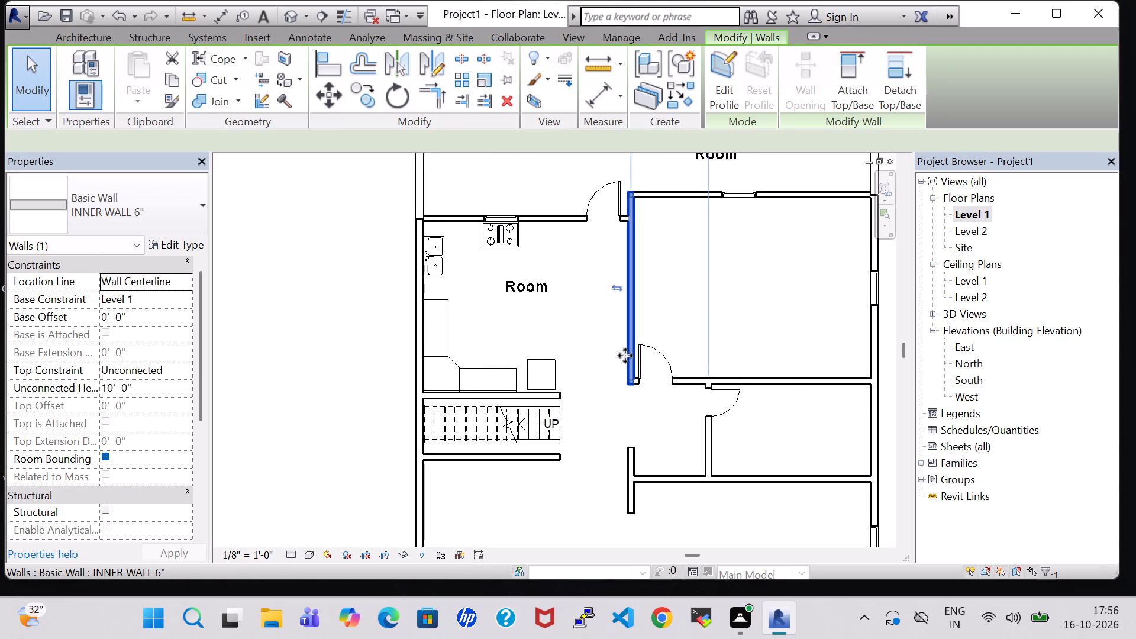
key("Down")
scroll(638, 383, "up", 5)
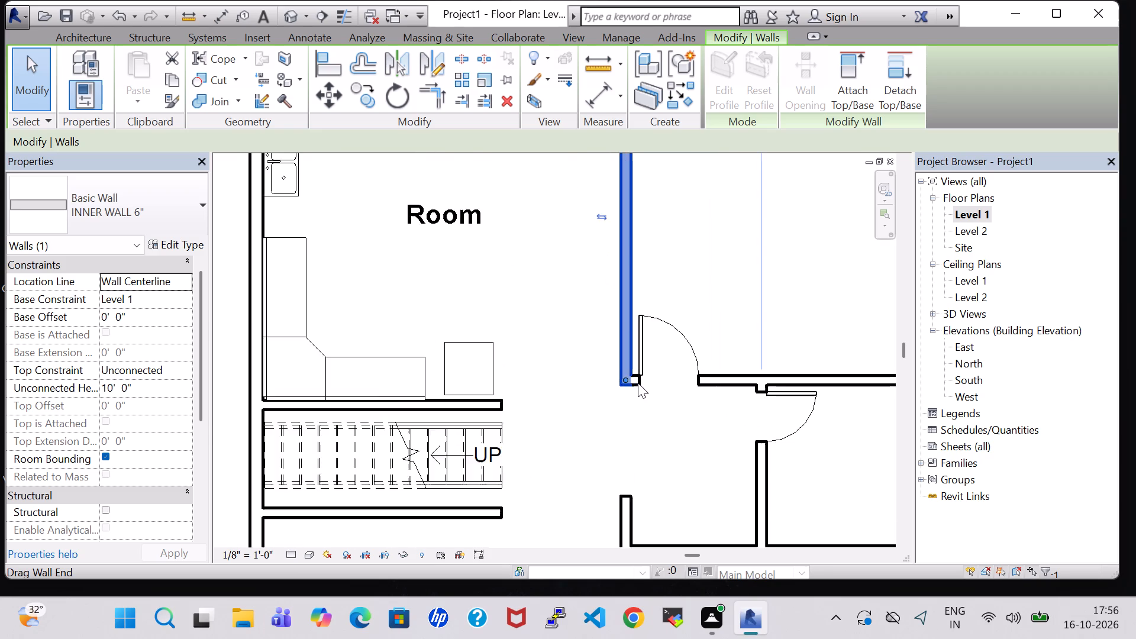
key("Down")
left_click(623, 377)
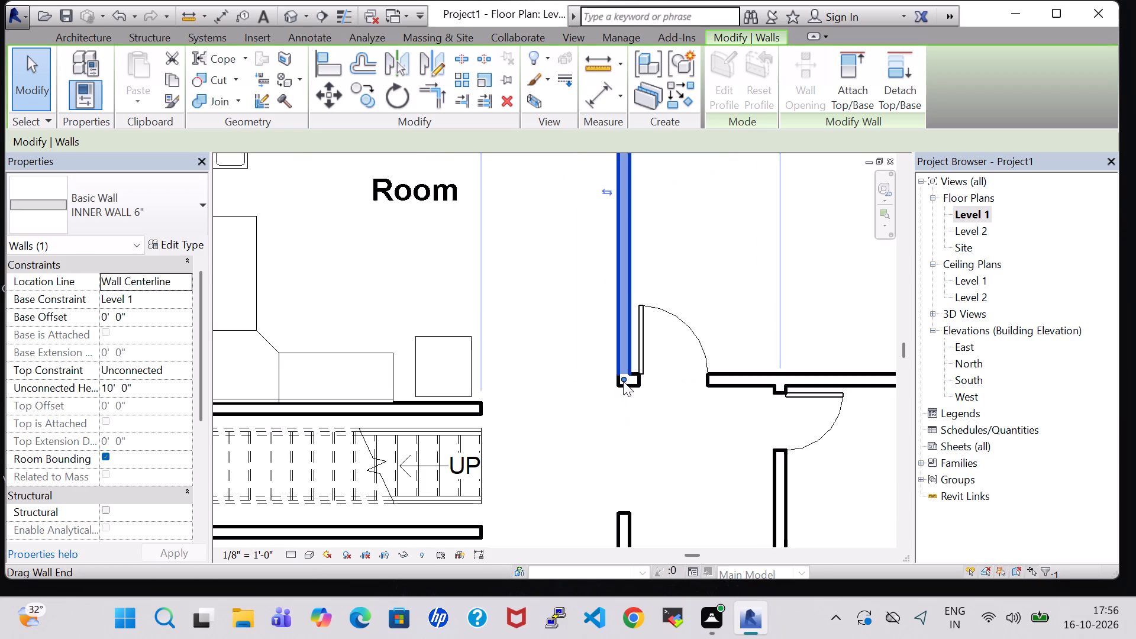
left_click_drag(623, 381, 623, 401)
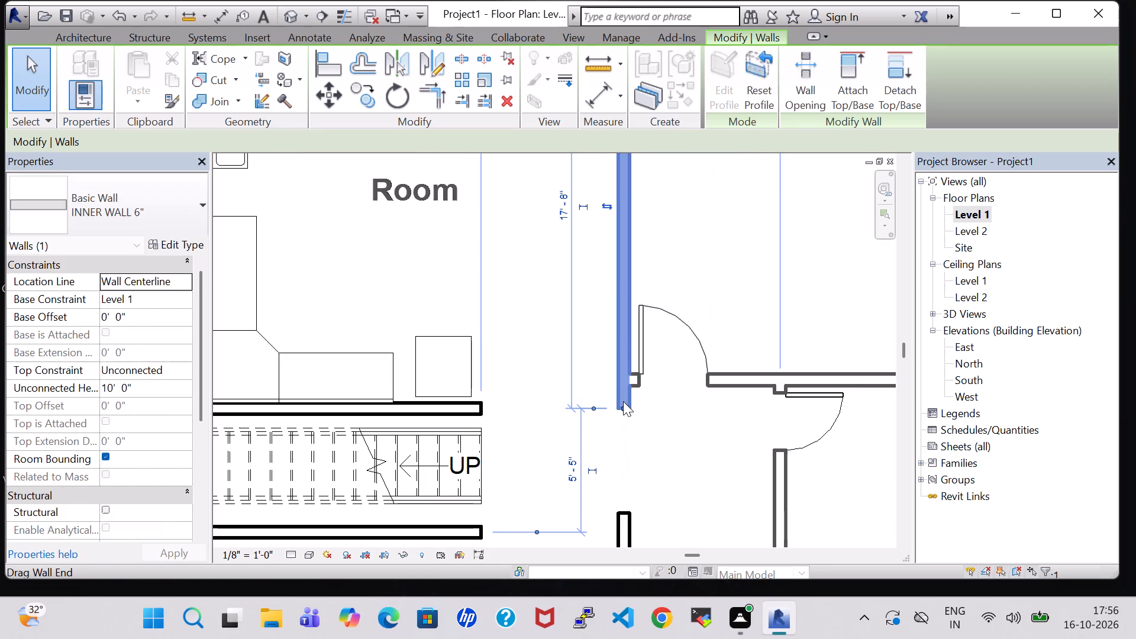
Move the northeast room's south wall, holding the 36" x 84" door, south to align with the end of the wall east of the kitchen.
left_click(659, 408)
left_click(635, 382)
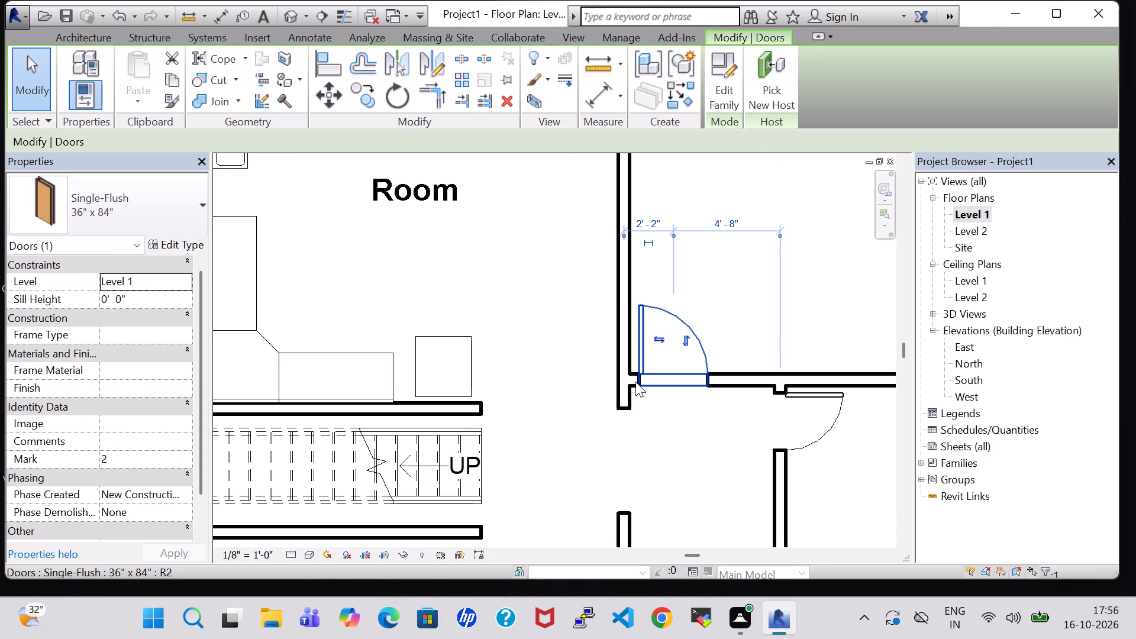
key("Down")
key("Down")
left_click(763, 382)
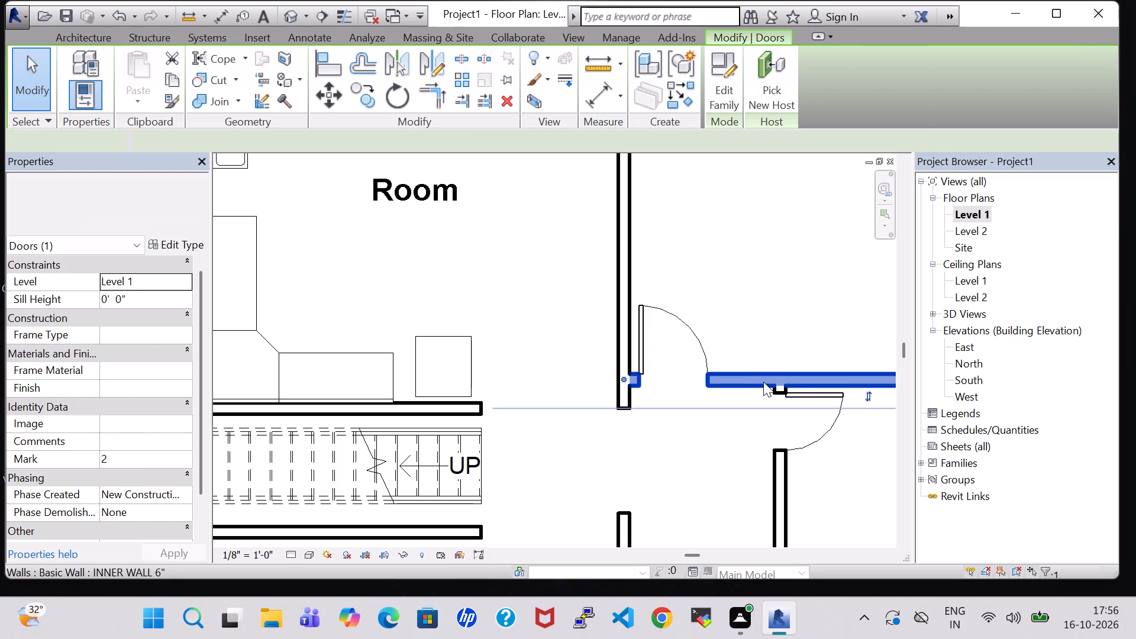
key("Down")
key("Down")
key("Down")
key("Down")
key("Down")
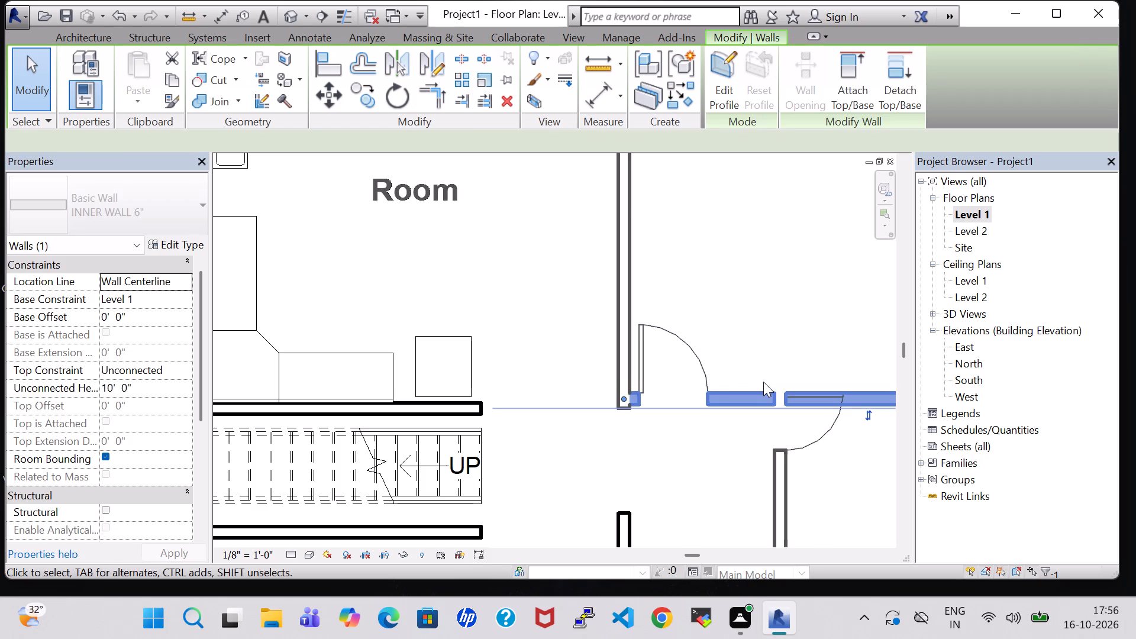
key("Down")
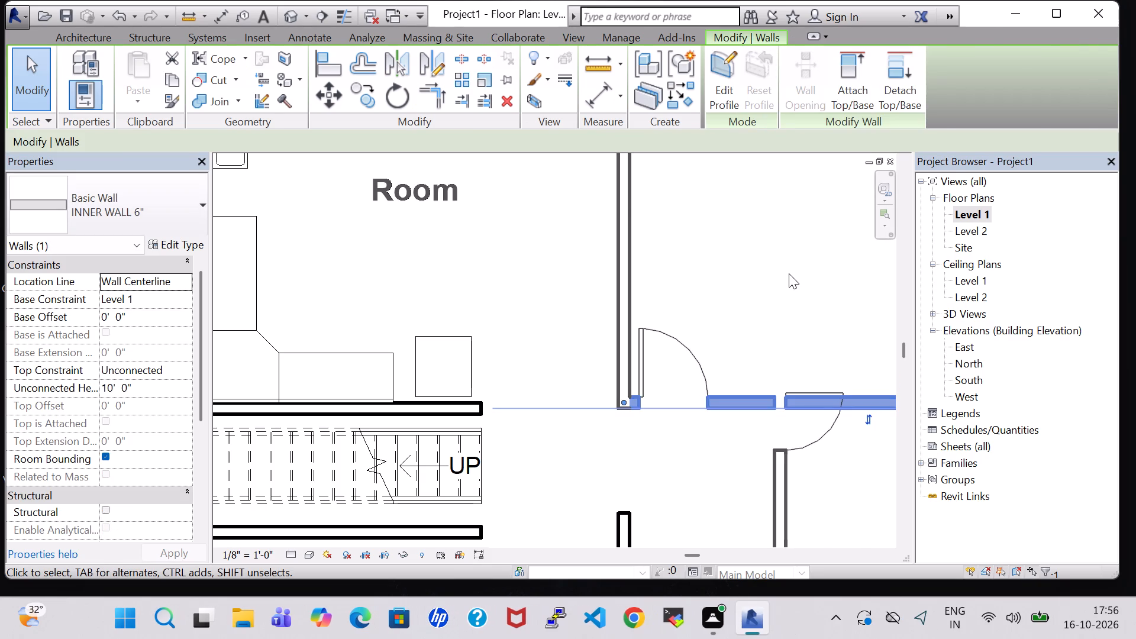
left_click(789, 273)
Move the 30" x 80" door of the small room south along its wall, clear of the shifted wall.
scroll(810, 386, "down", 2)
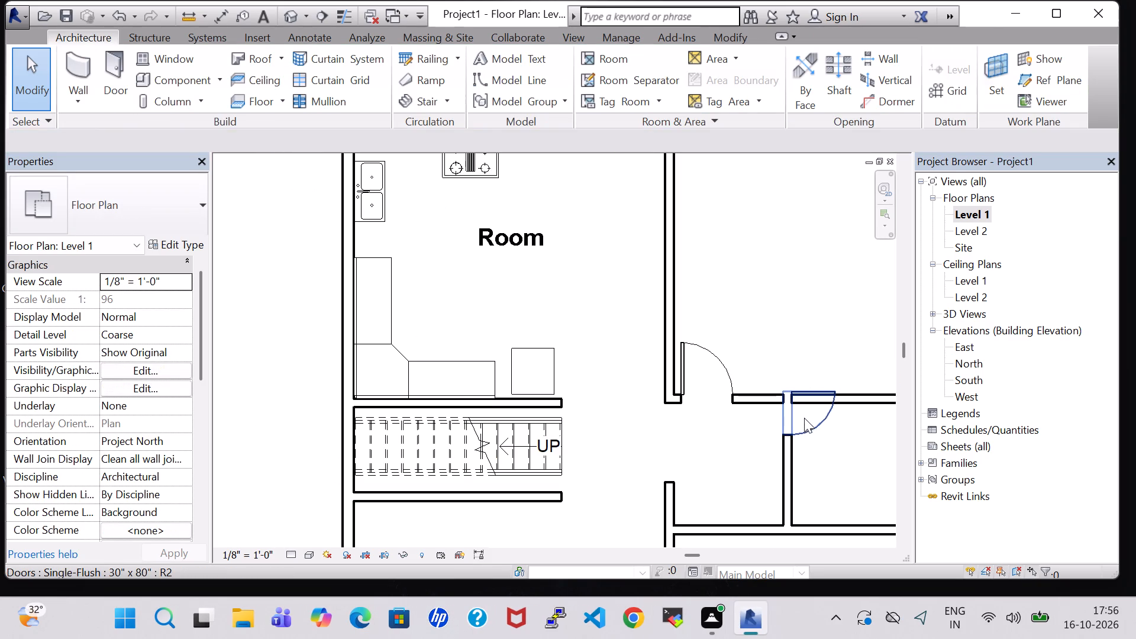
left_click(809, 425)
key("Down")
key("Down")
key("Down")
key("Down")
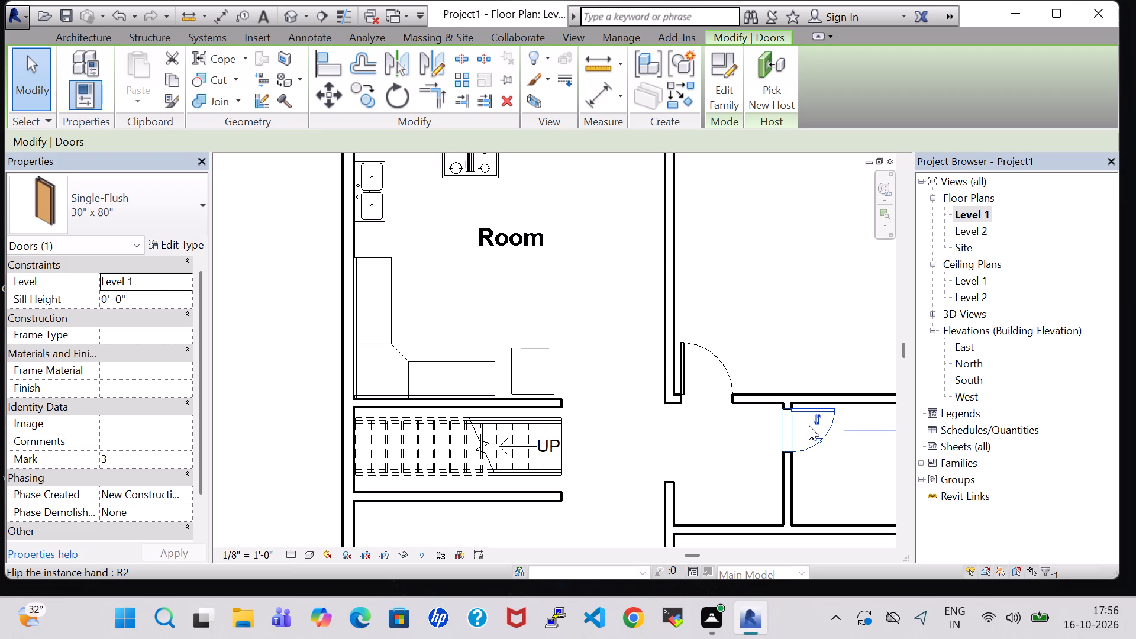
left_click(796, 323)
Rename the kitchen's room tag as KITCHEN and nudge the tag slightly south.
scroll(796, 323, "down", 4)
middle_click_drag(802, 315, 666, 292)
scroll(666, 292, "down", 1)
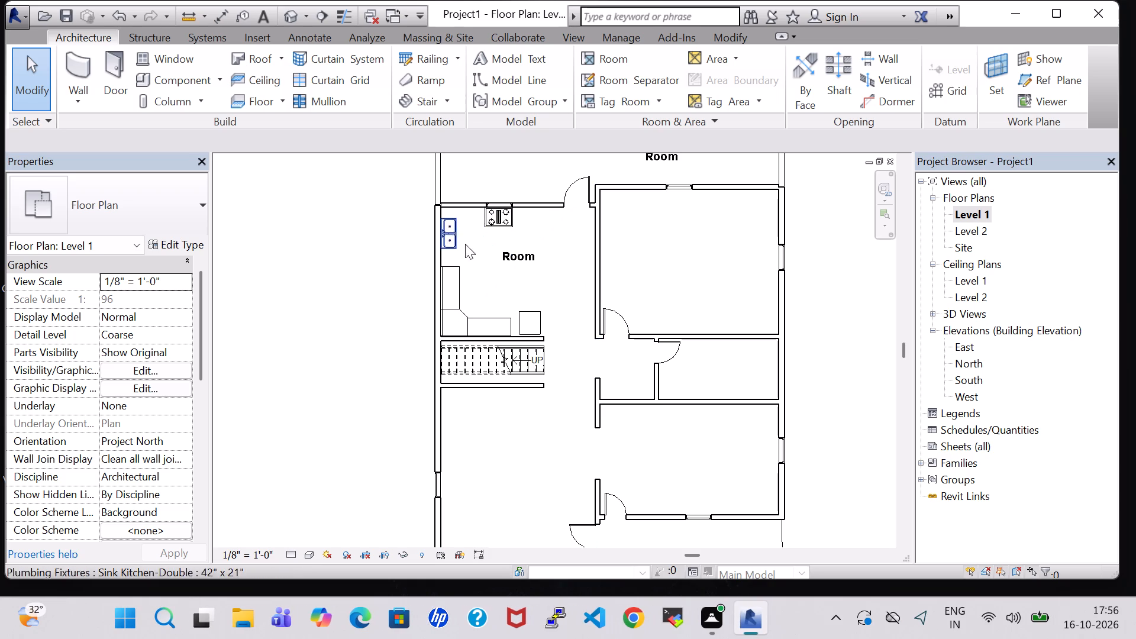
double_click(517, 254)
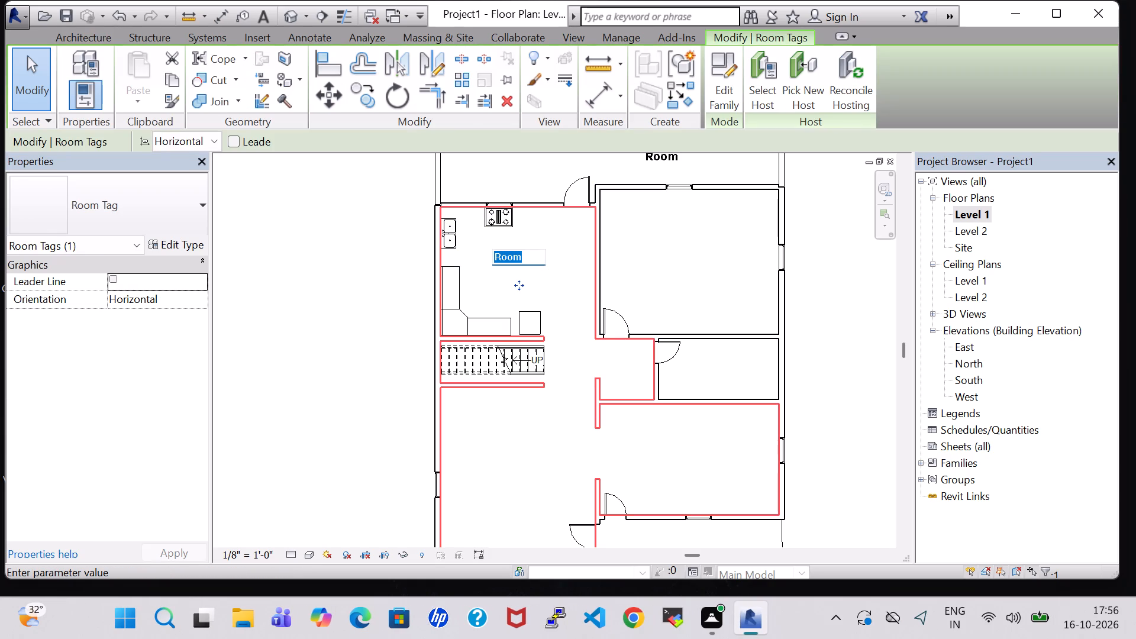
key("BackSpace")
type("KITCHEN")
key("Return")
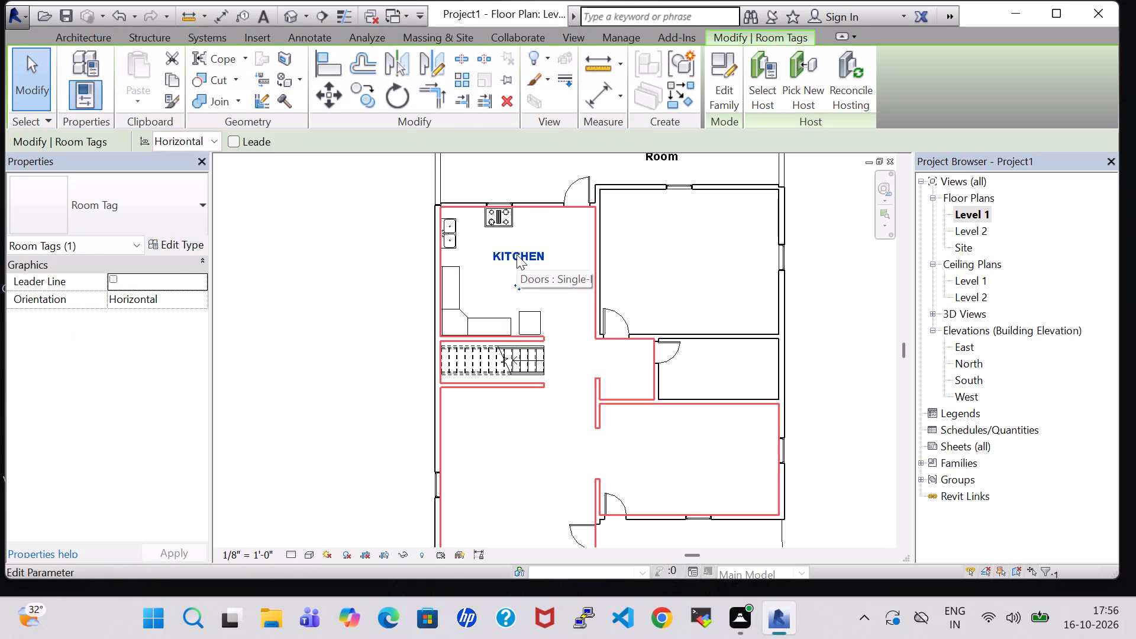
key("Down")
key("Down")
key("Down")
left_click(565, 283)
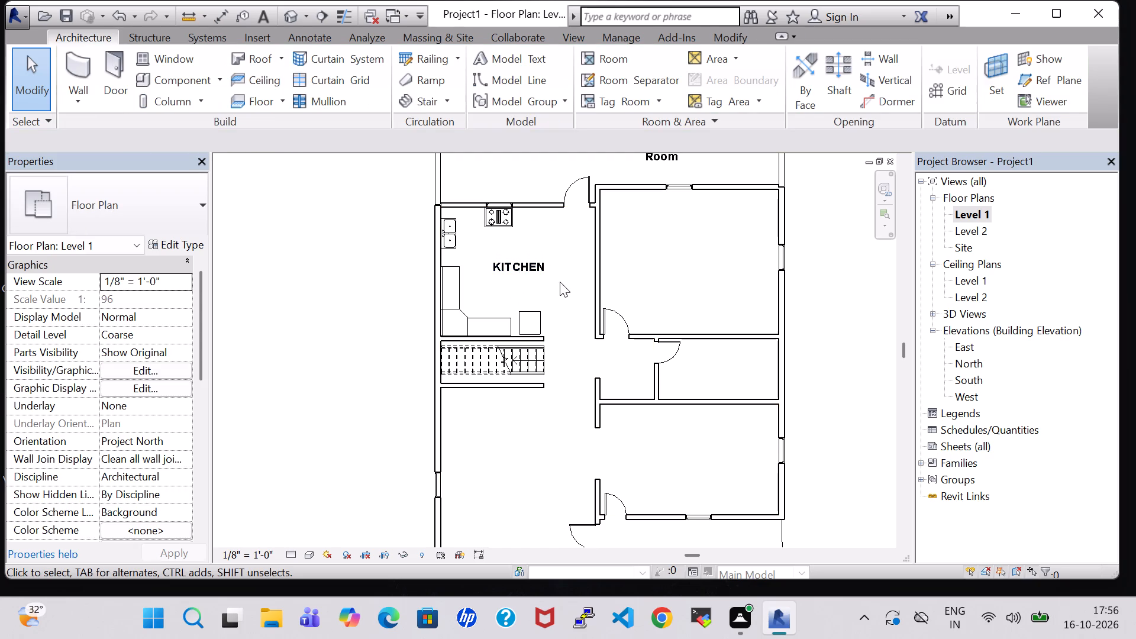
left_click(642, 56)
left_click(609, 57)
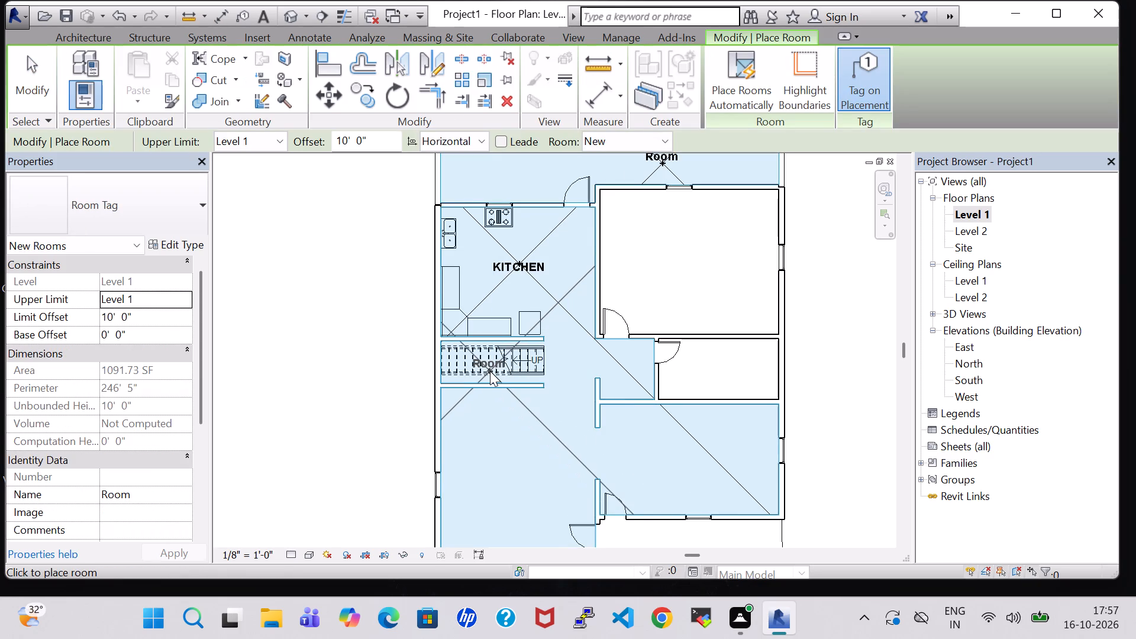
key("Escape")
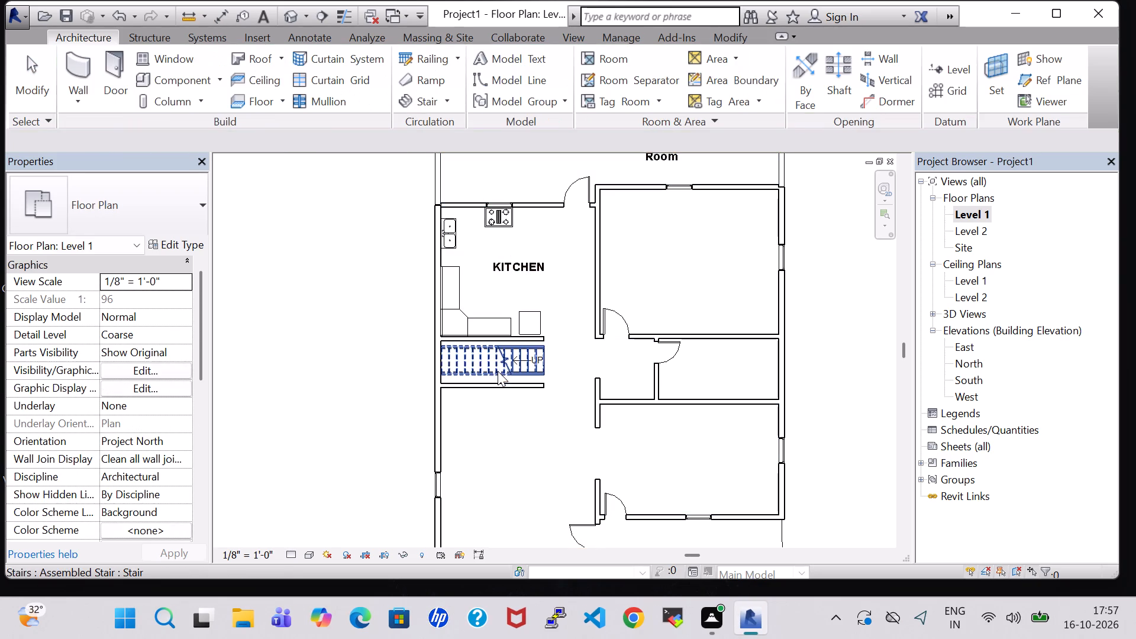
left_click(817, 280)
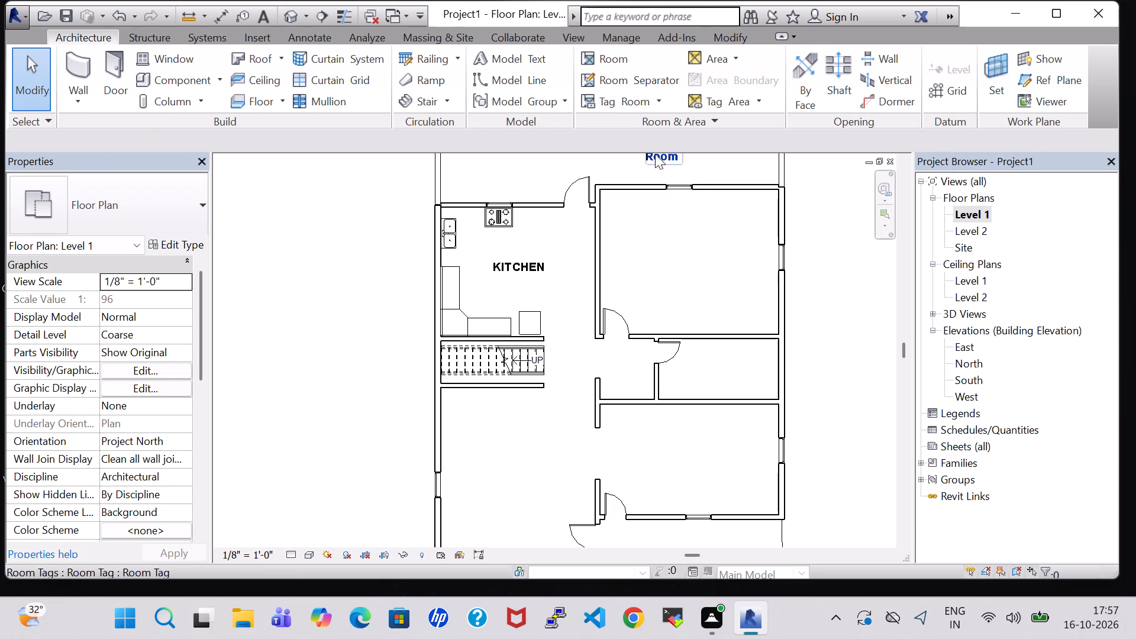
Rename the room tag of the strip north of the kitchen as BACK YARD.
double_click(661, 156)
key("BackSpace")
type("BACK")
key("space")
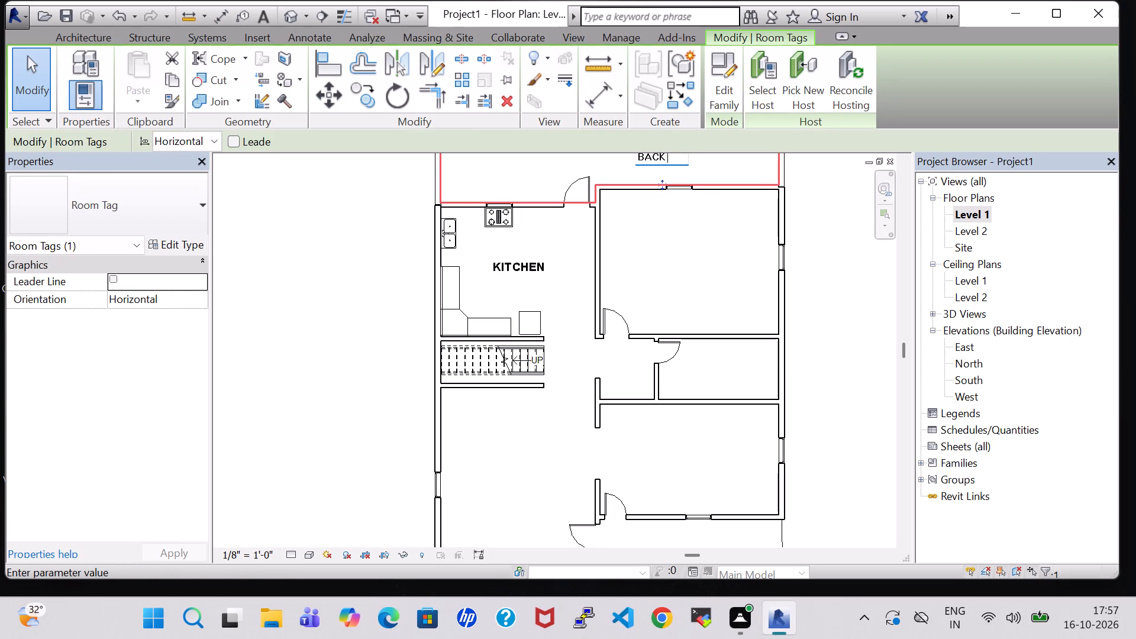
type("YARD")
key("Return")
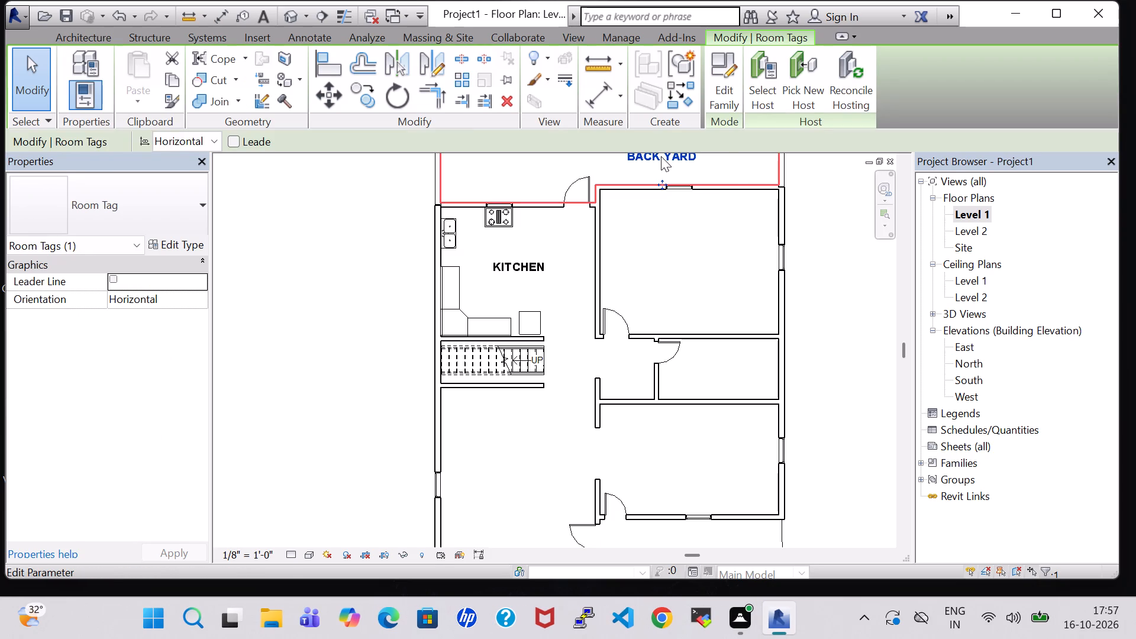
Nudge the BACK YARD tag west and slightly south, nearer the middle of the yard.
key("Left")
key("Left")
key("Left")
key("Left")
key("Left")
key("Left")
key("Left")
key("Left")
key("Left")
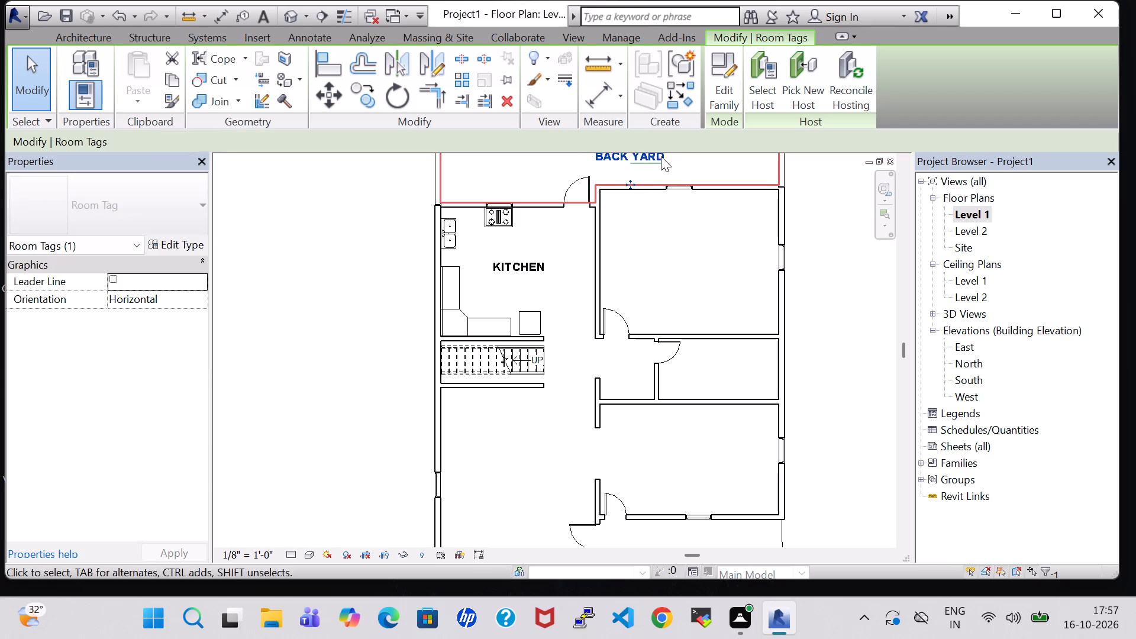
key("Left")
key("Left")
key("Left")
key("Left")
key("Left")
key("Left")
key("Left")
key("Down")
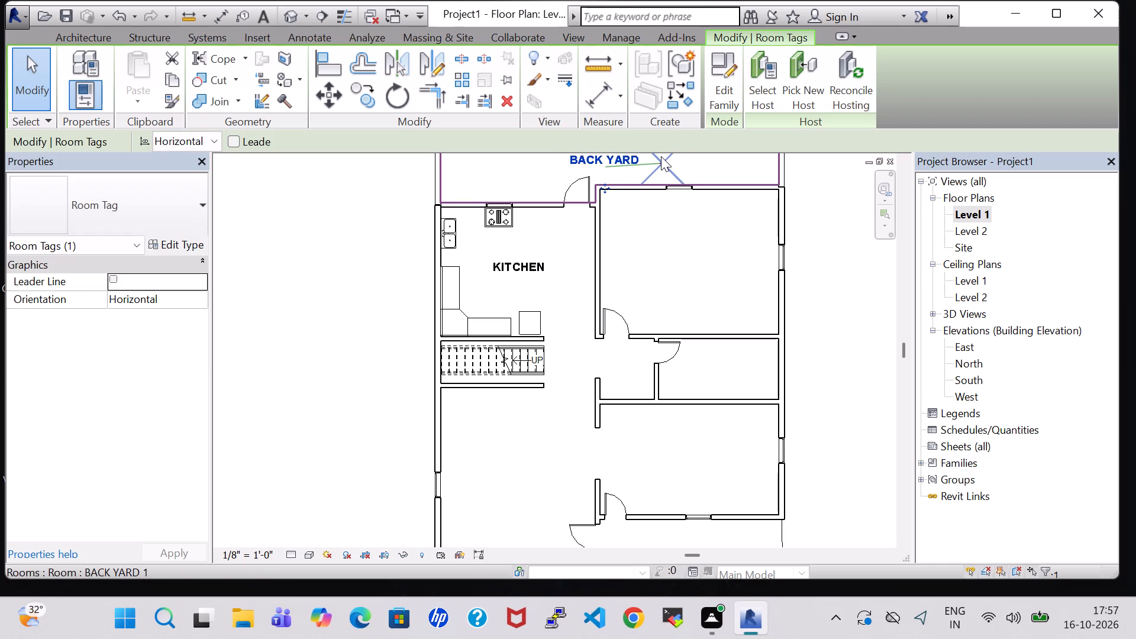
key("Left")
left_click(845, 290)
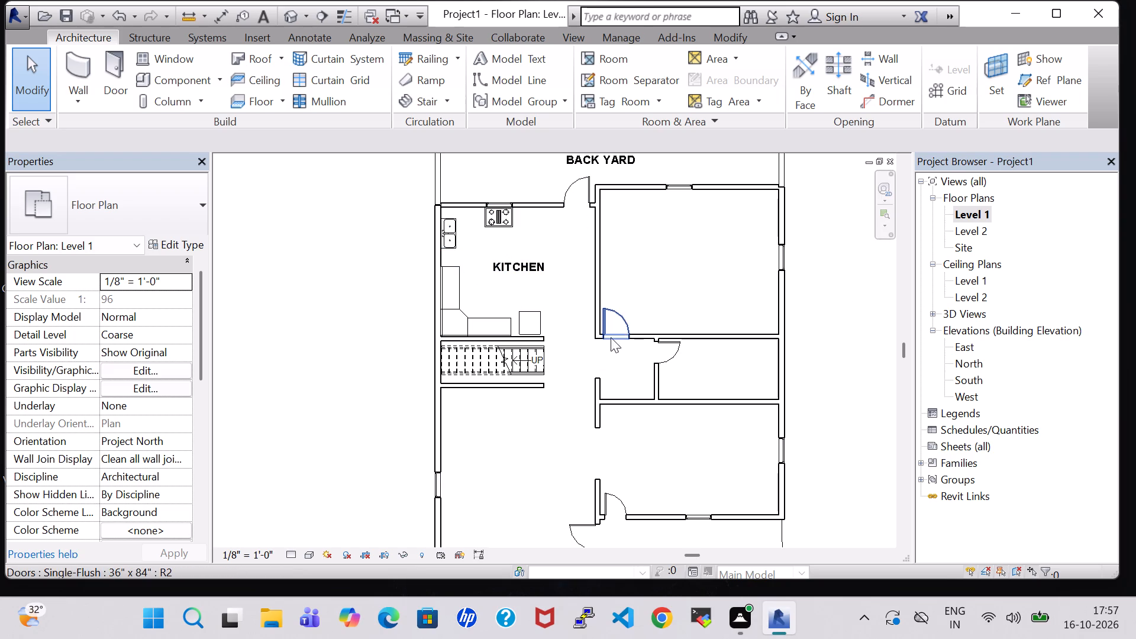
Load the Bed-Box family from the Beds folder of the US Imperial Furniture library.
left_click(189, 75)
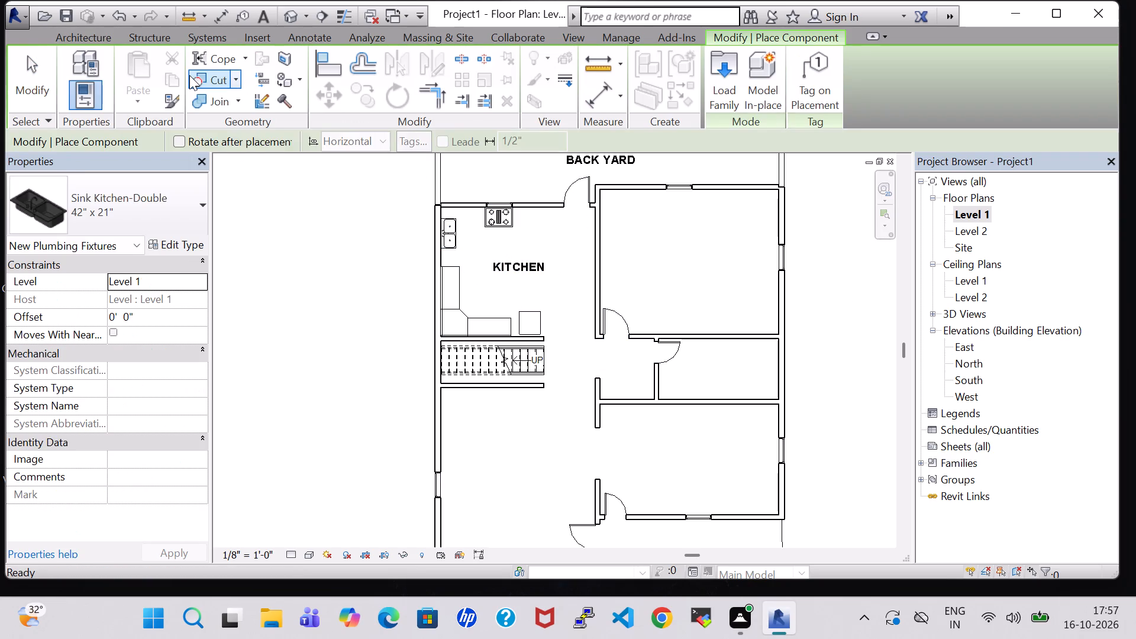
left_click(722, 73)
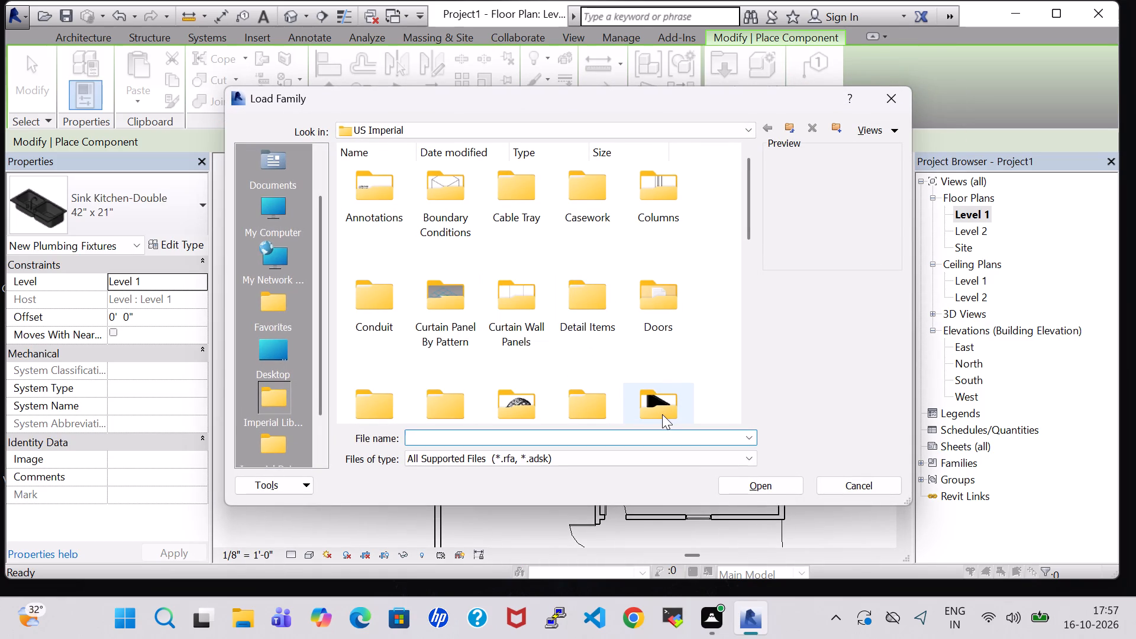
double_click(662, 407)
double_click(366, 201)
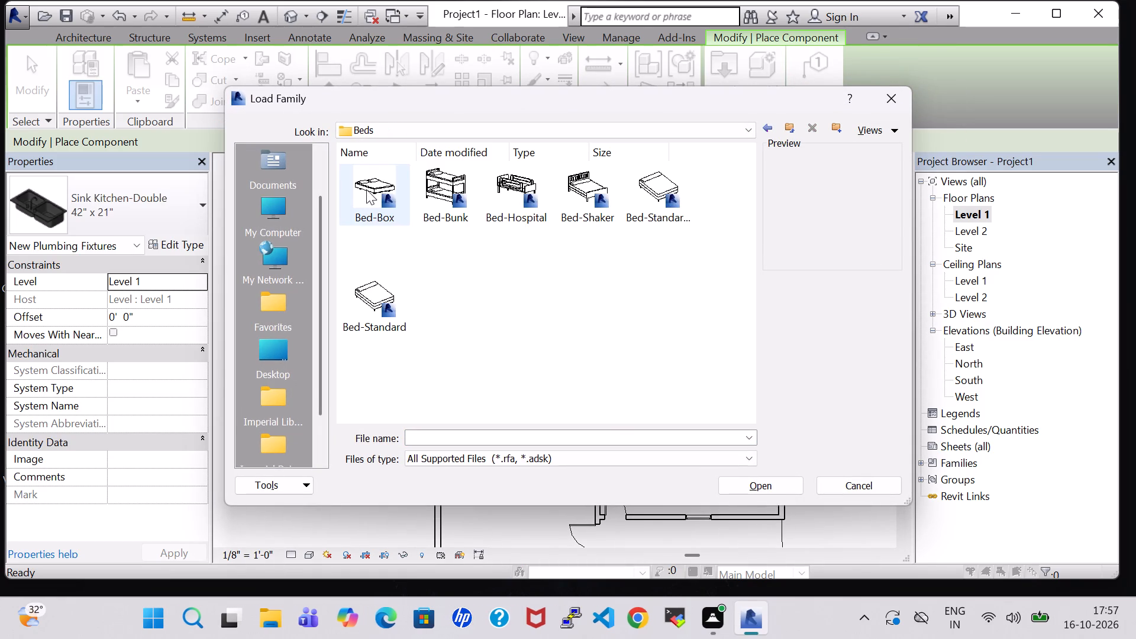
left_click(366, 189)
left_click(766, 486)
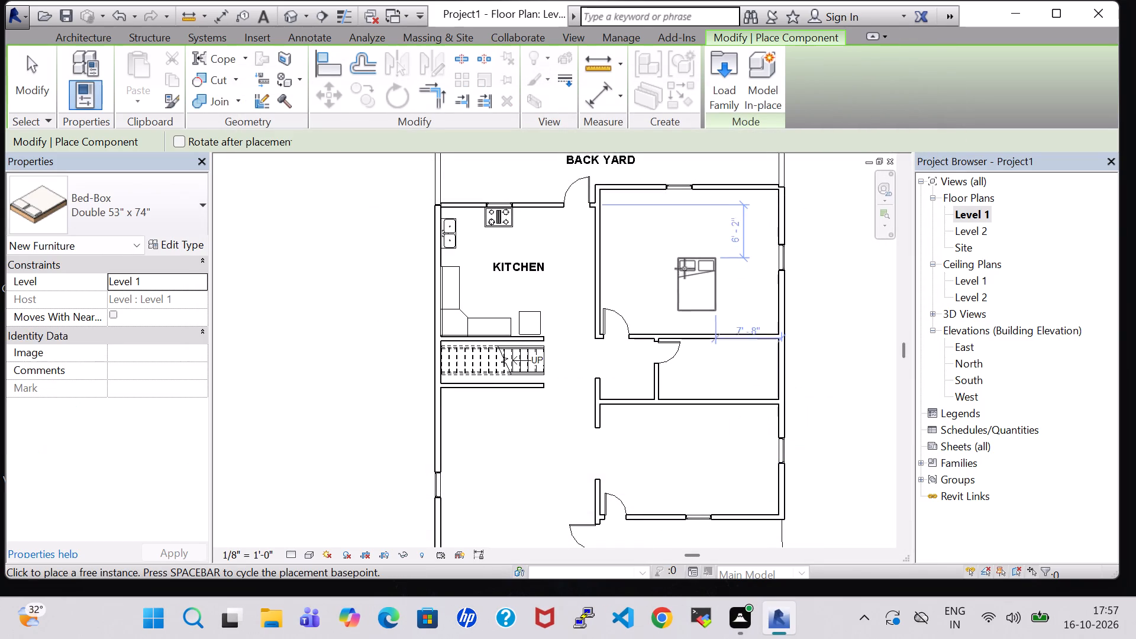
Place the Double 53" x 74" bed in the northeast room, pillows toward the east window, about 6'-8" from the south wall.
key("space")
key("space")
key("space")
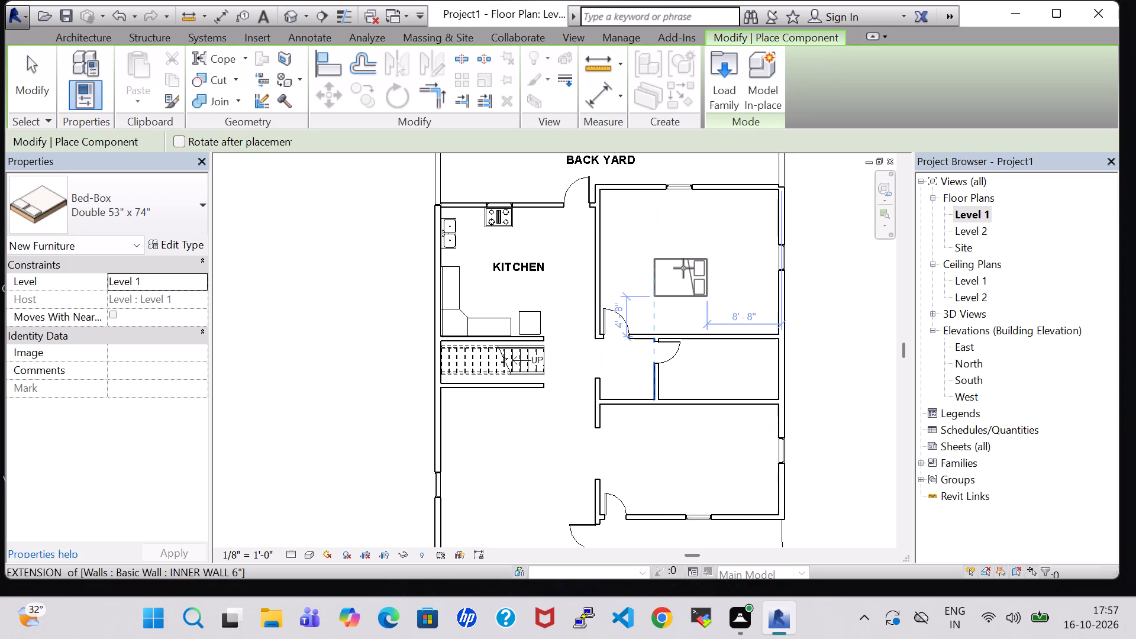
scroll(683, 268, "up", 6)
middle_click_drag(683, 268, 537, 267)
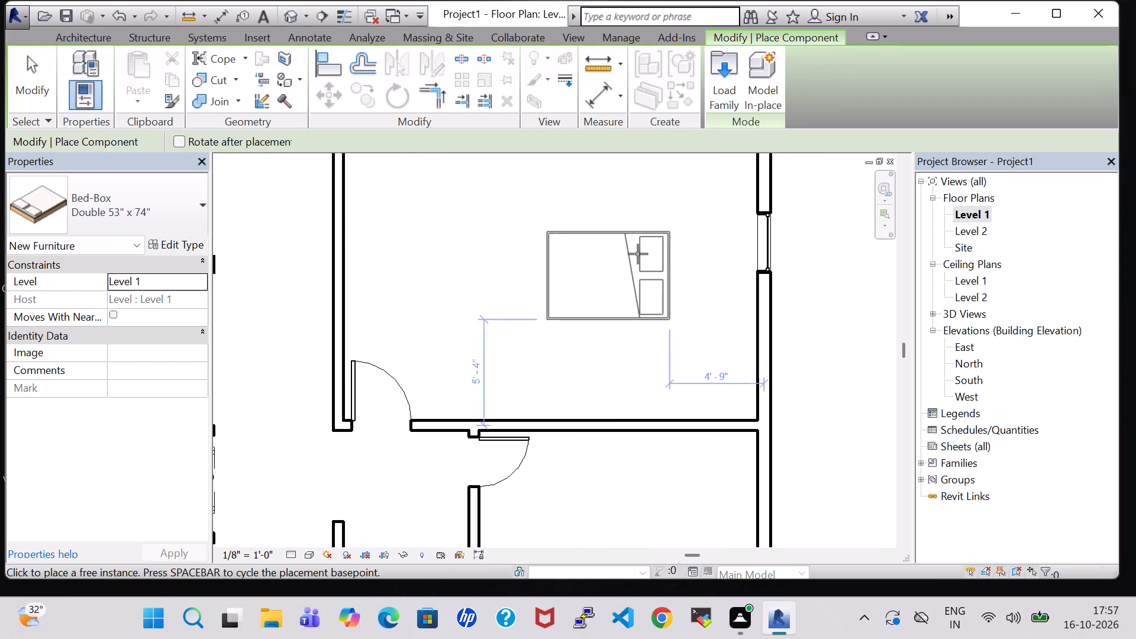
scroll(698, 220, "up", 3)
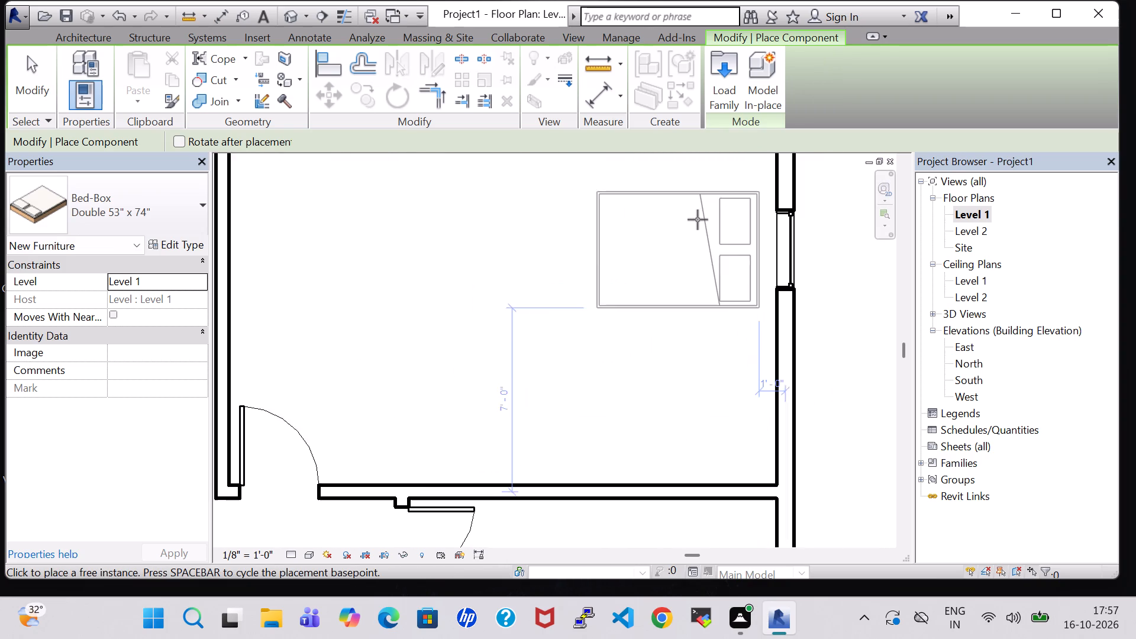
left_click(708, 230)
scroll(662, 227, "down", 2)
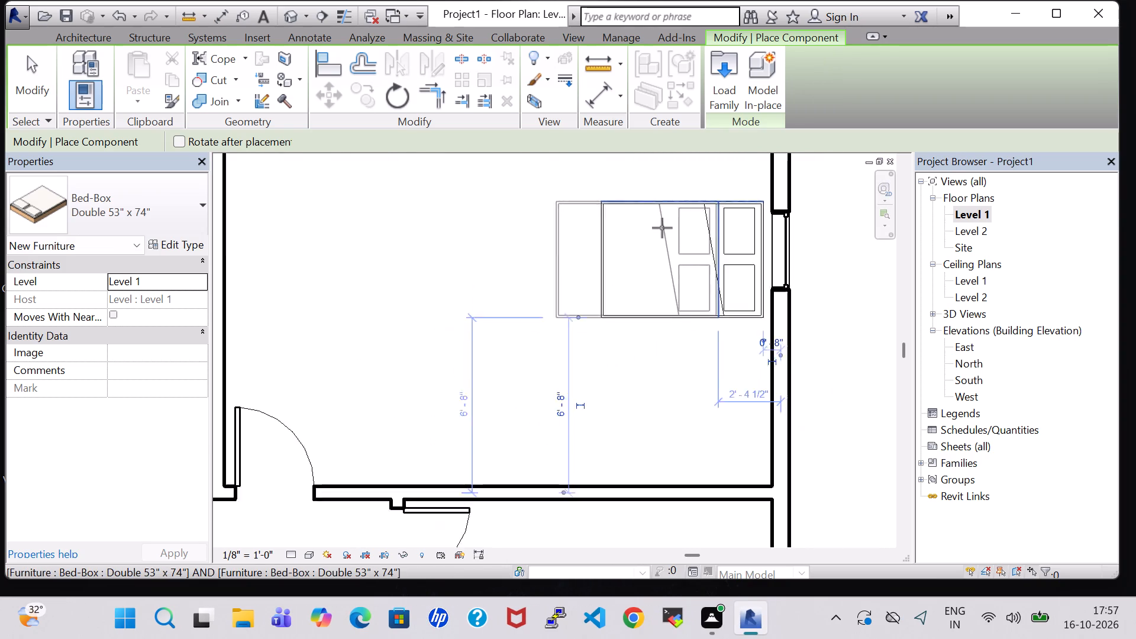
scroll(662, 228, "down", 10)
key("Escape")
key("Escape")
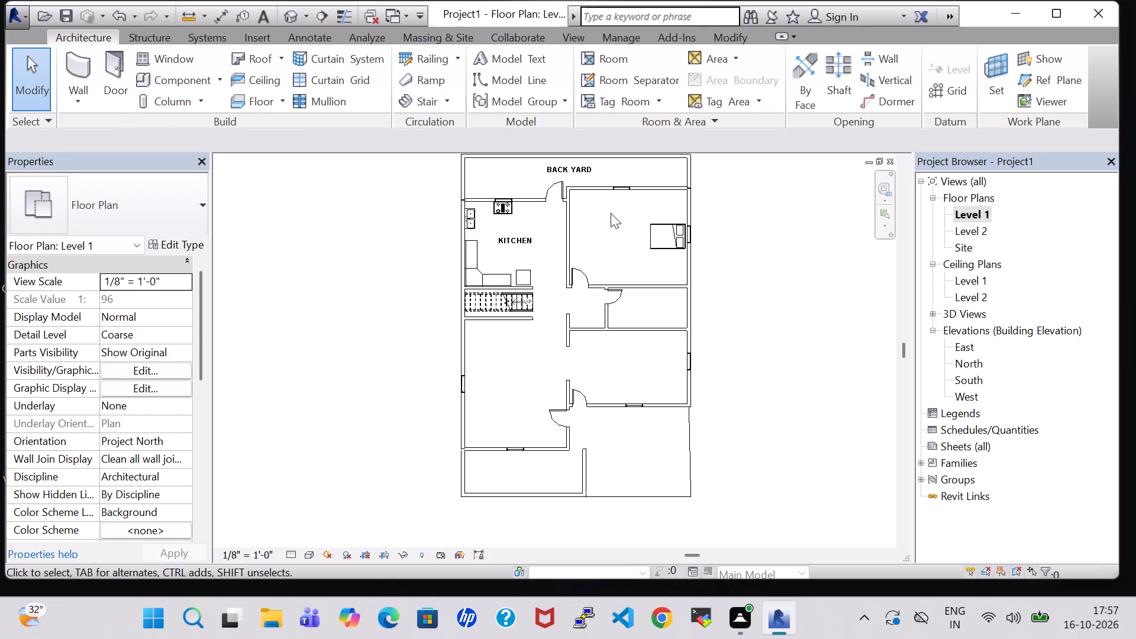
Load the Table-End family from the Tables folder of the US Imperial Furniture library.
left_click(191, 80)
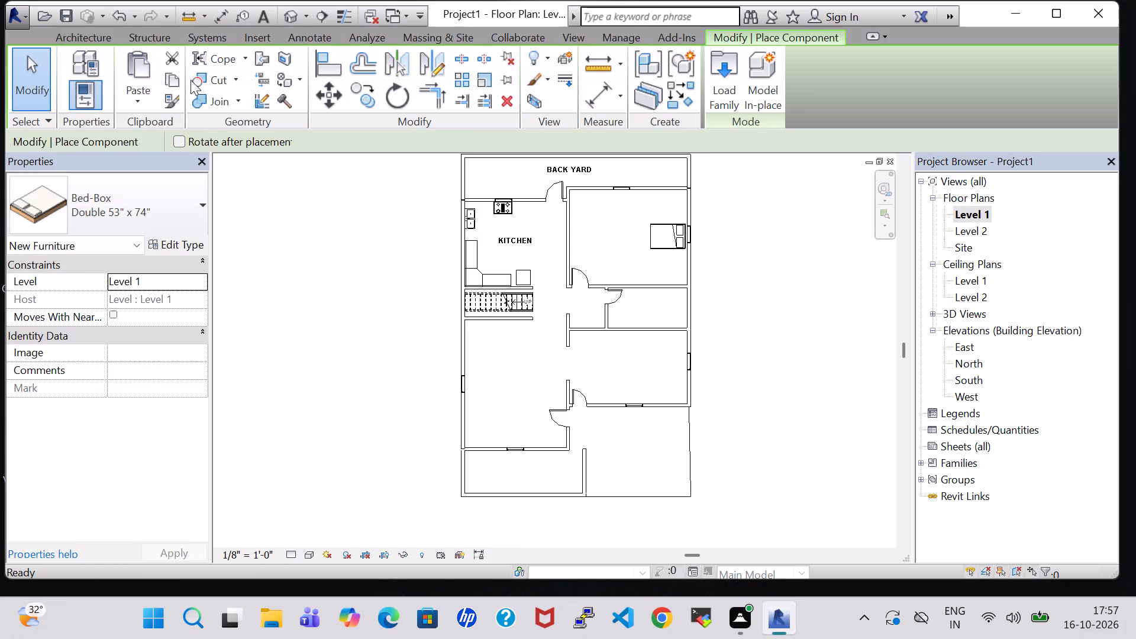
left_click(736, 80)
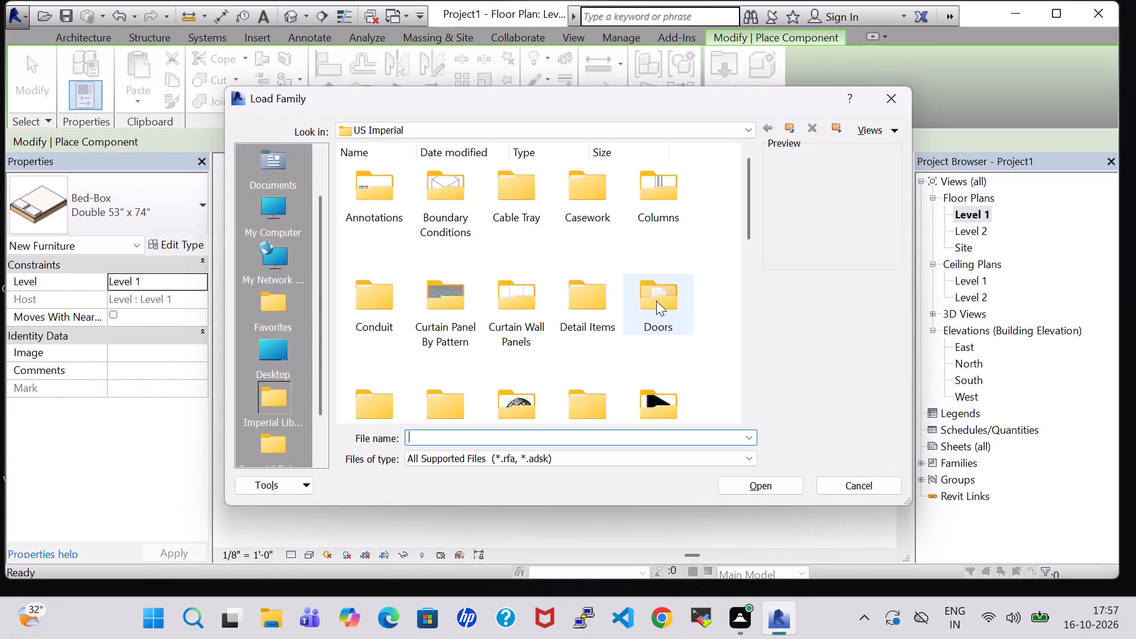
double_click(664, 389)
double_click(567, 198)
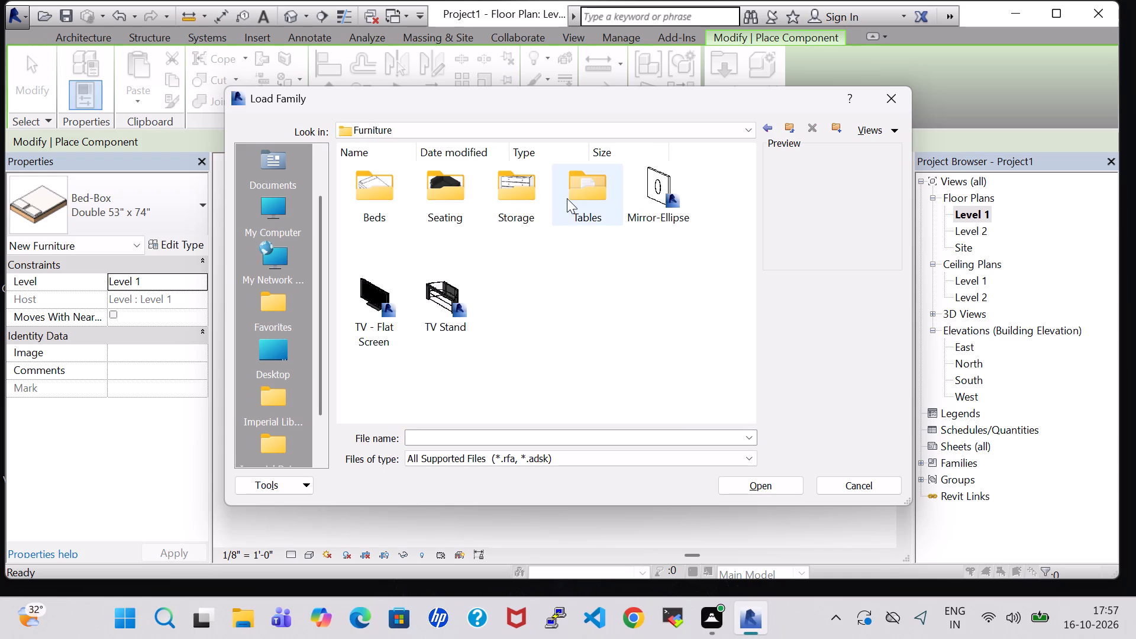
left_click(512, 300)
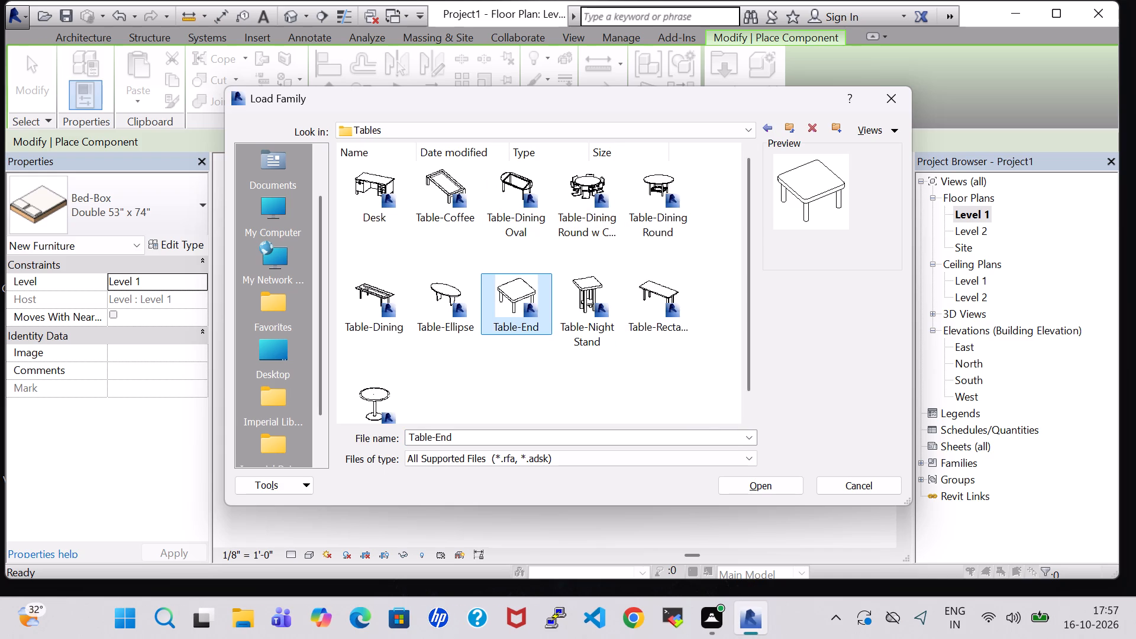
left_click(780, 483)
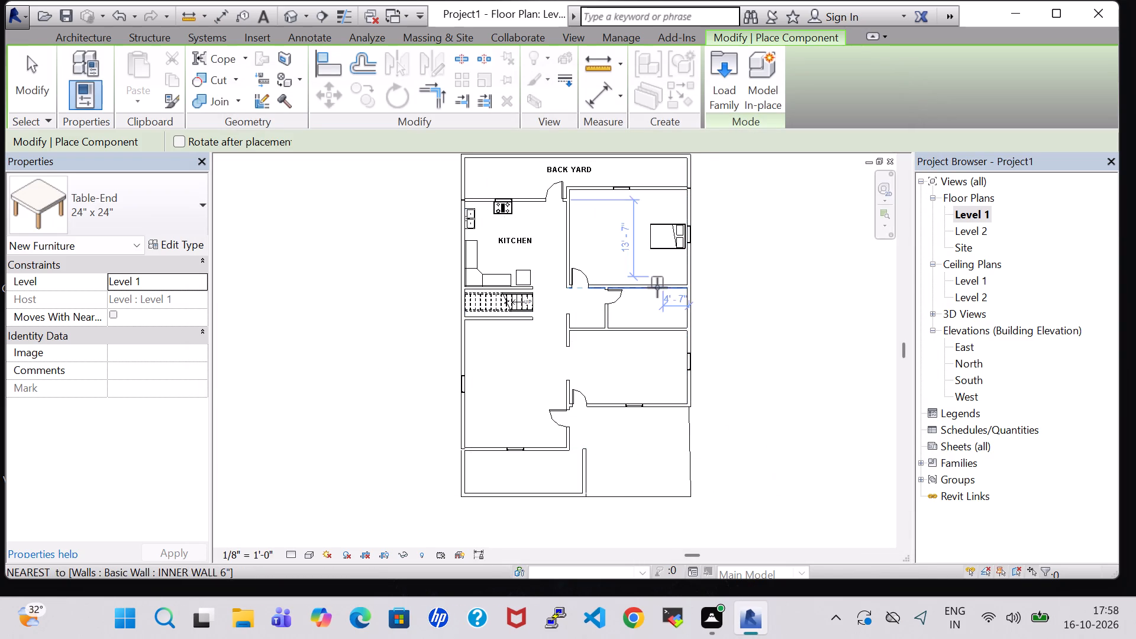
Place two 24" x 24" end tables in the northeast room beside the bed's pillow end, one south and one north of the bed.
scroll(658, 288, "up", 4)
scroll(695, 243, "up", 5)
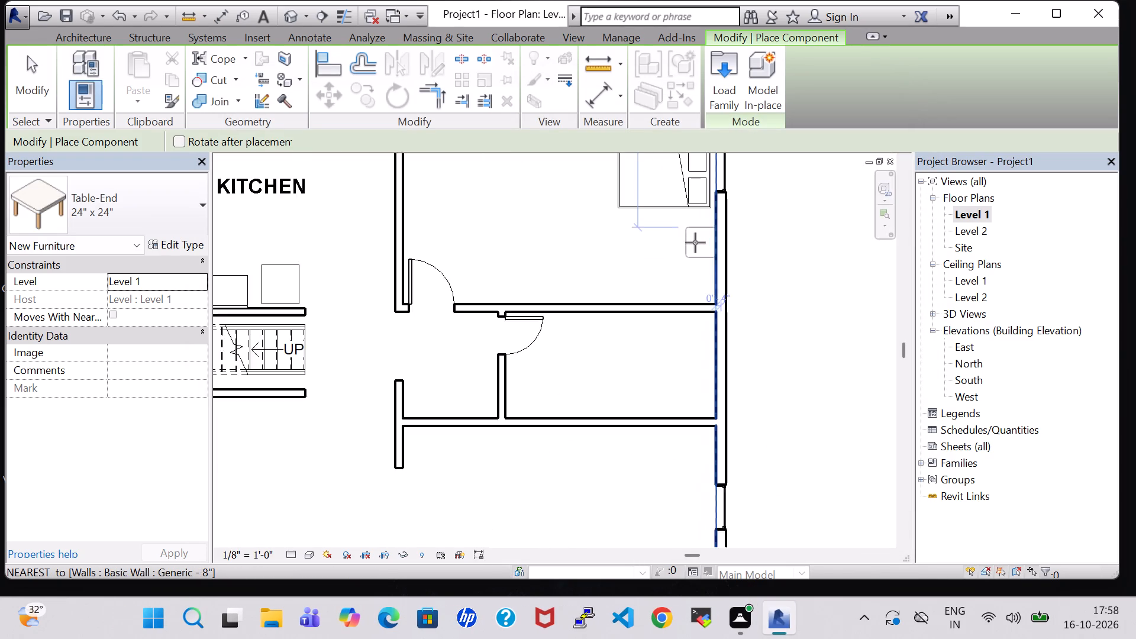
scroll(695, 243, "up", 1)
left_click(695, 235)
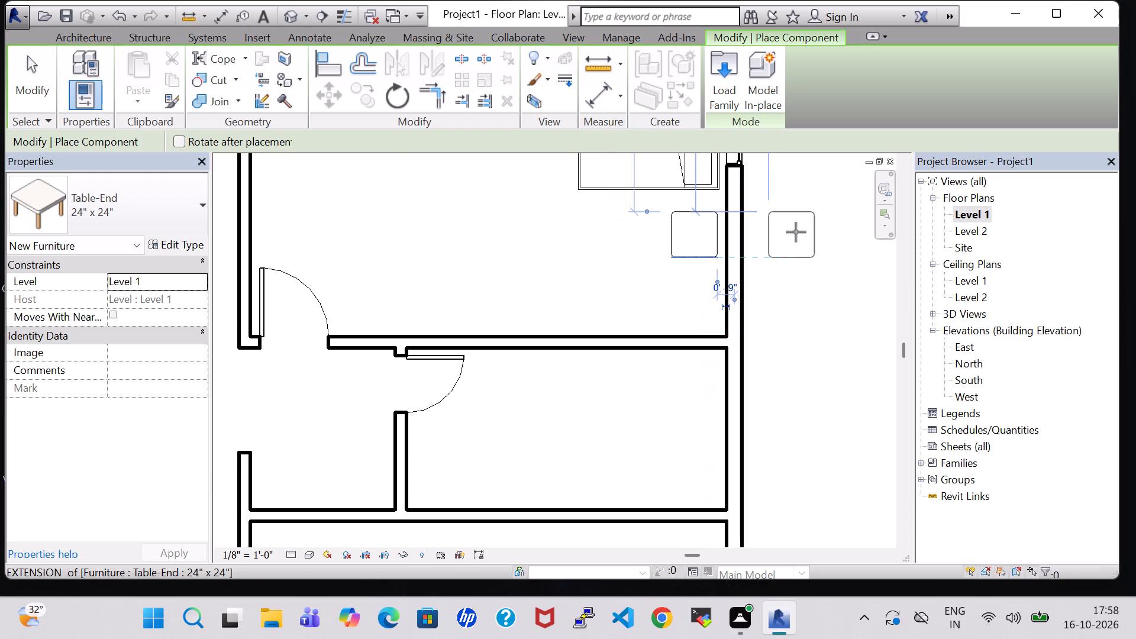
middle_click_drag(796, 232, 796, 399)
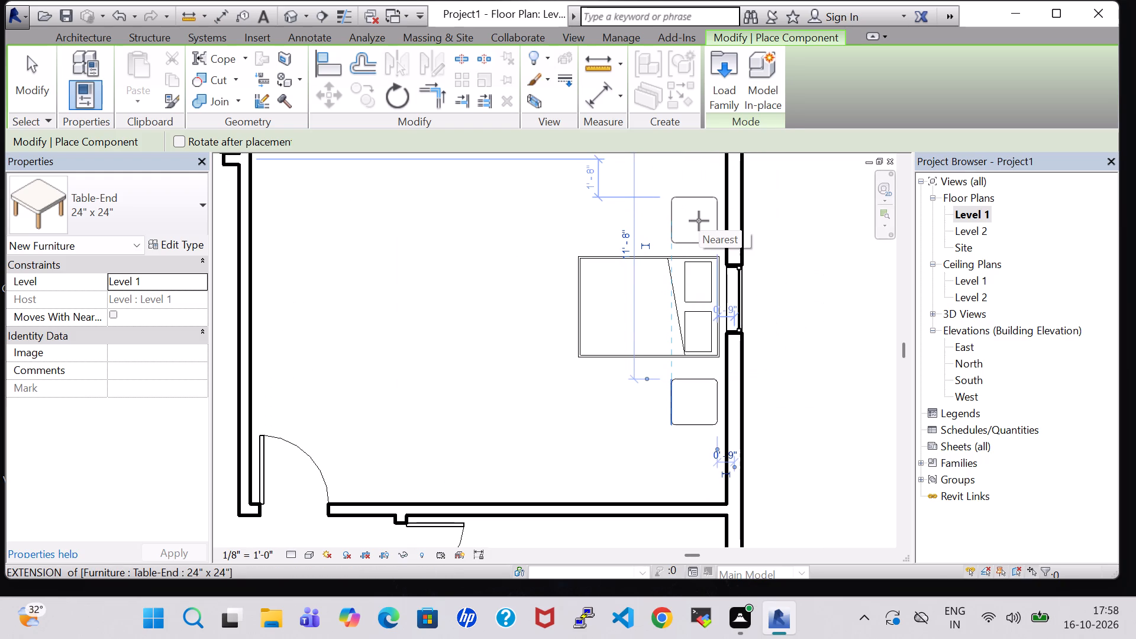
left_click(696, 217)
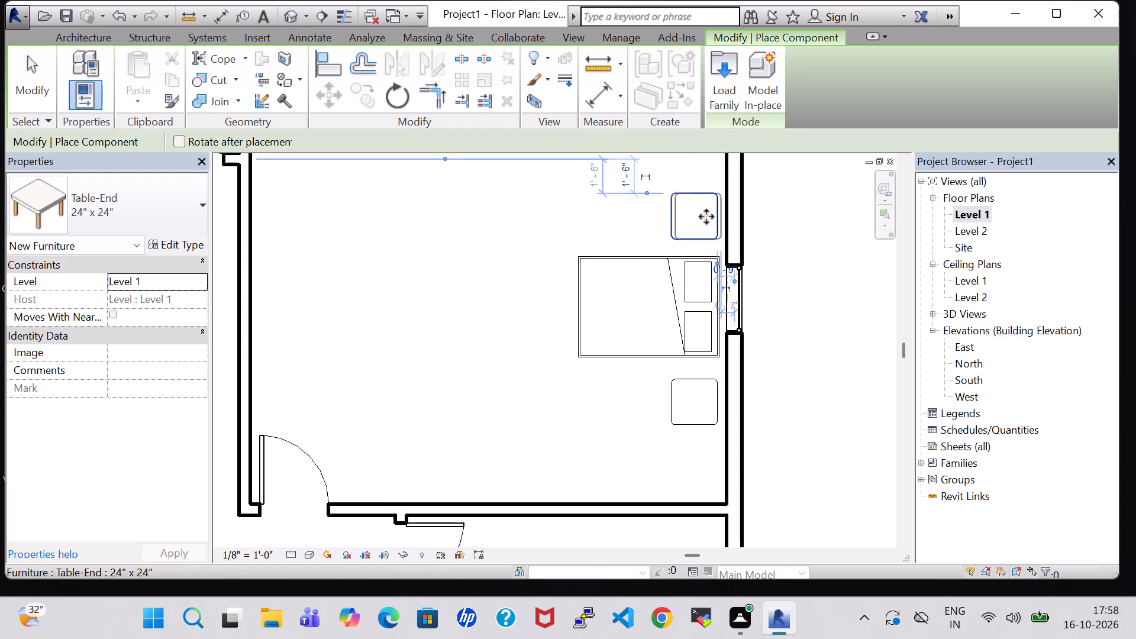
scroll(816, 248, "down", 9)
key("Escape")
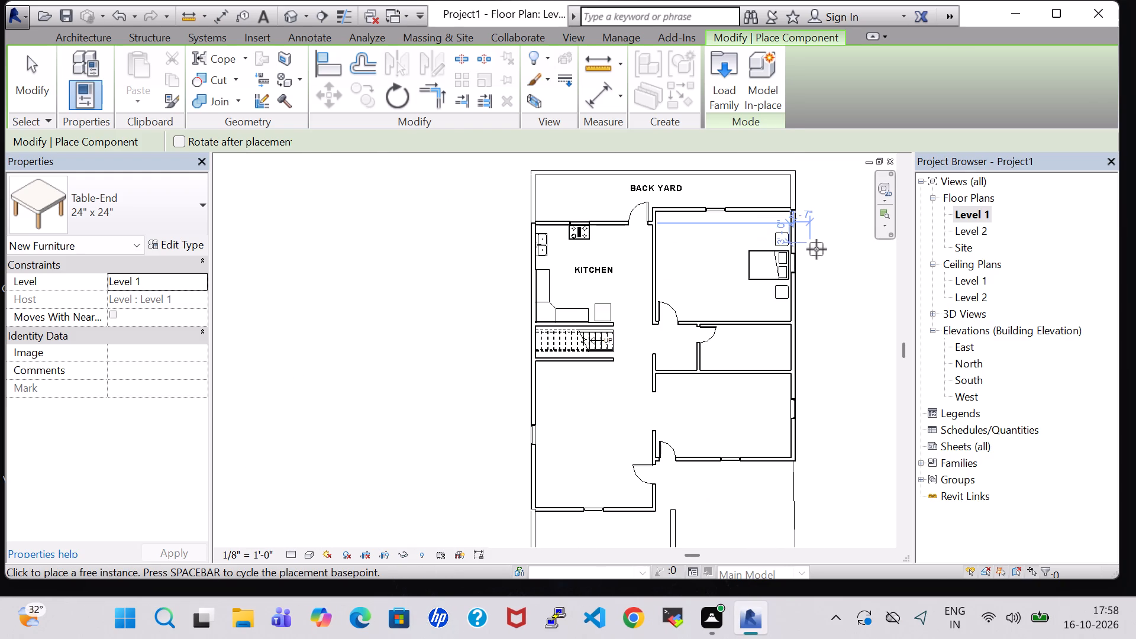
key("Escape")
left_click(816, 270)
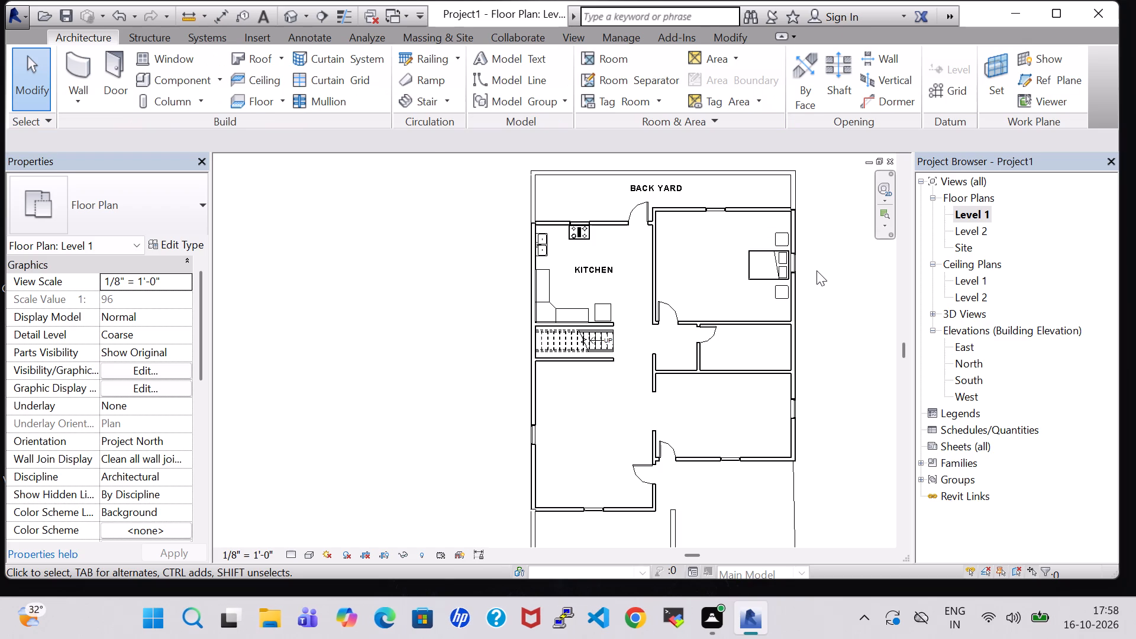
Load the Seating-Auditorium family from the Seating folder of the US Imperial Furniture library.
left_click(214, 80)
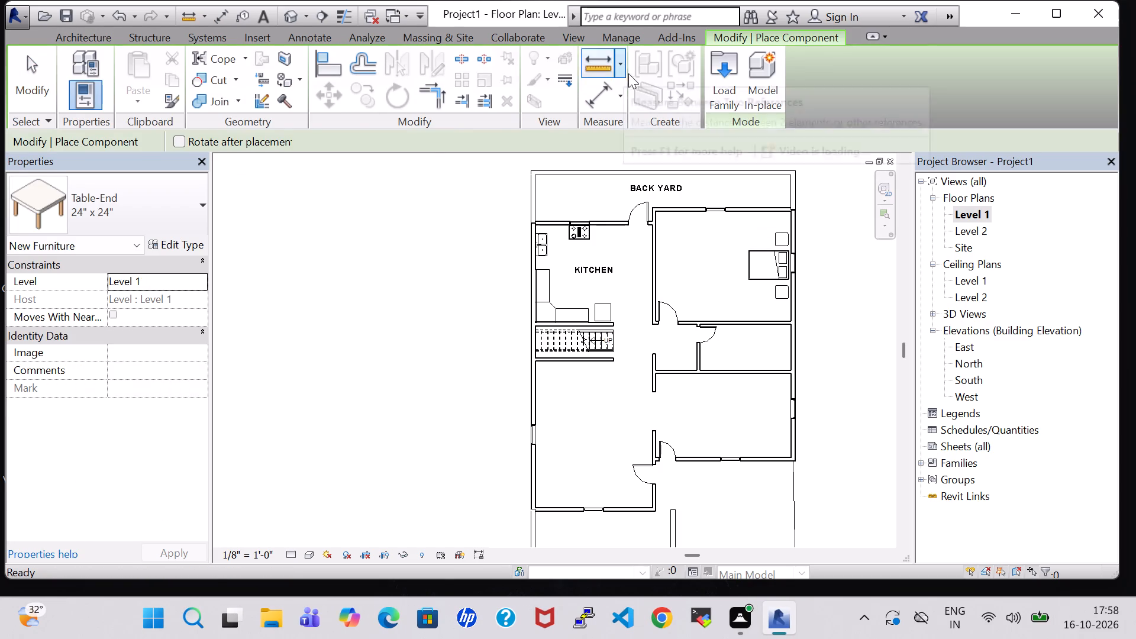
left_click(710, 72)
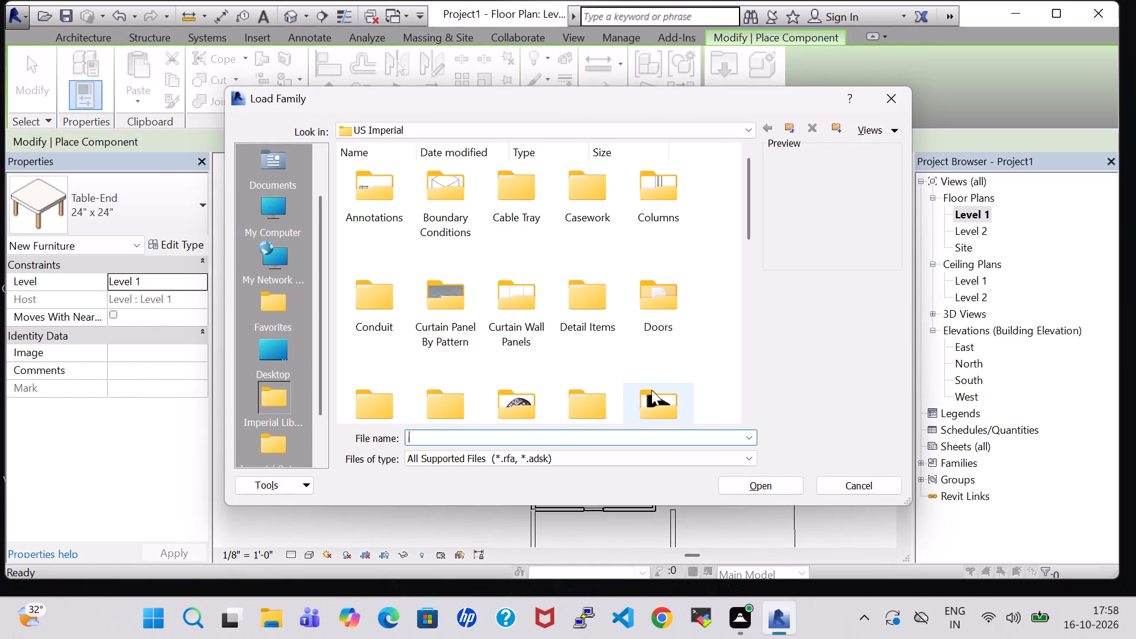
scroll(651, 390, "down", 1)
double_click(651, 240)
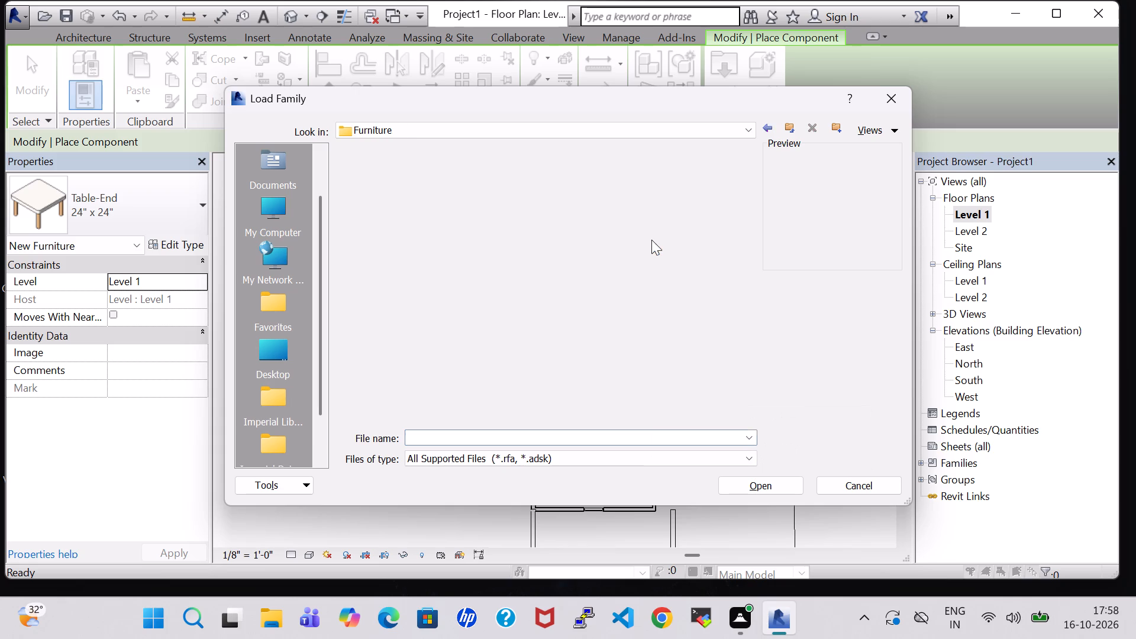
left_click(592, 204)
double_click(462, 201)
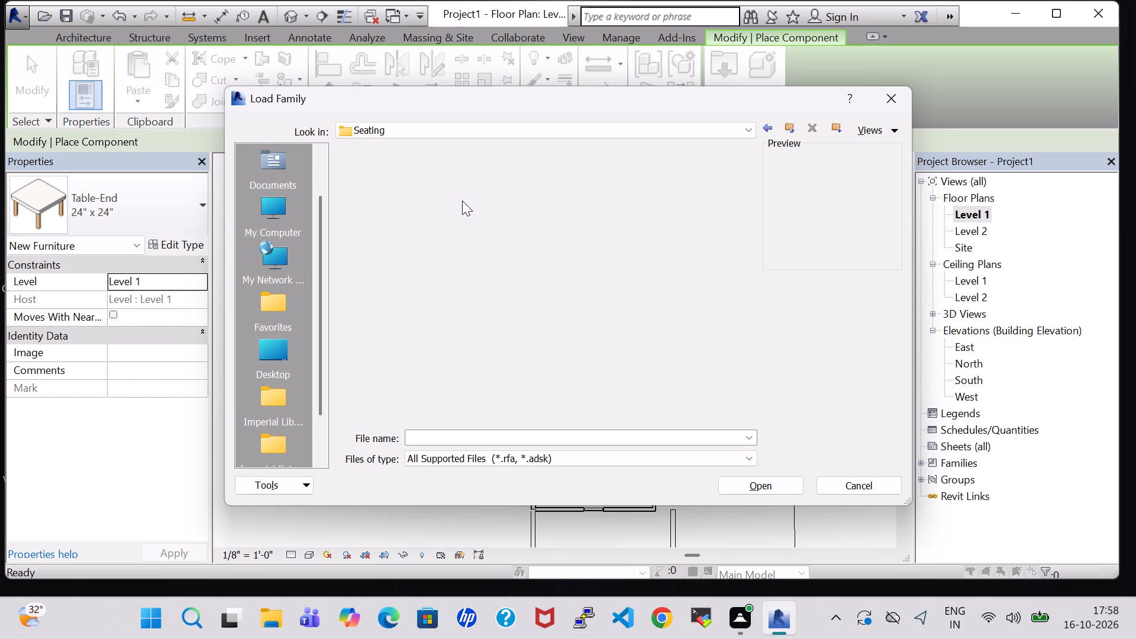
left_click(363, 389)
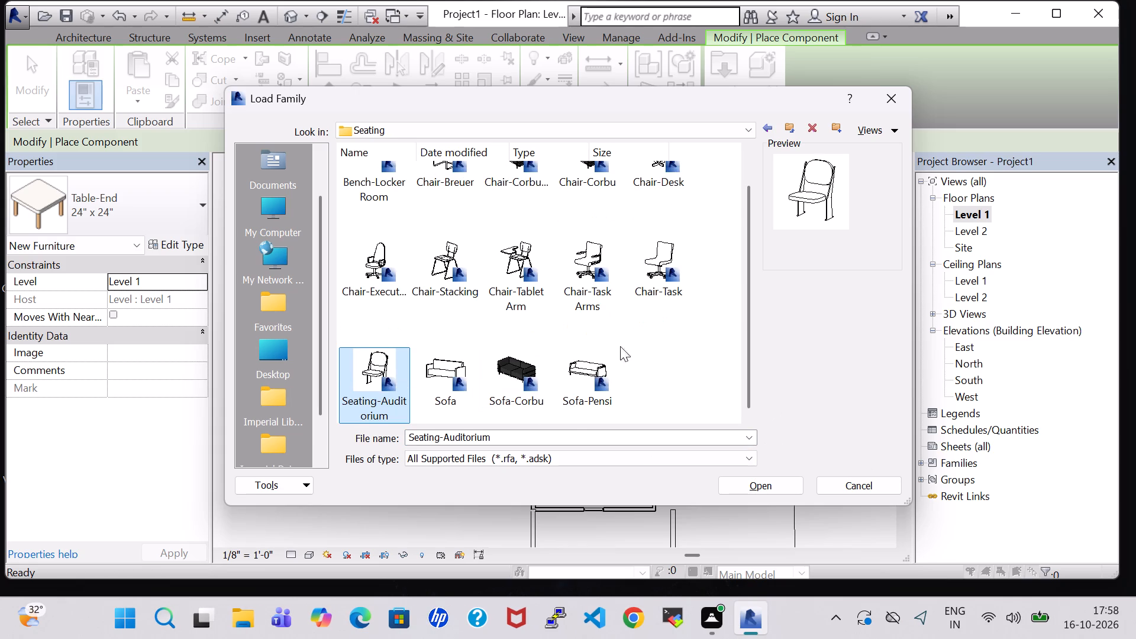
left_click(775, 485)
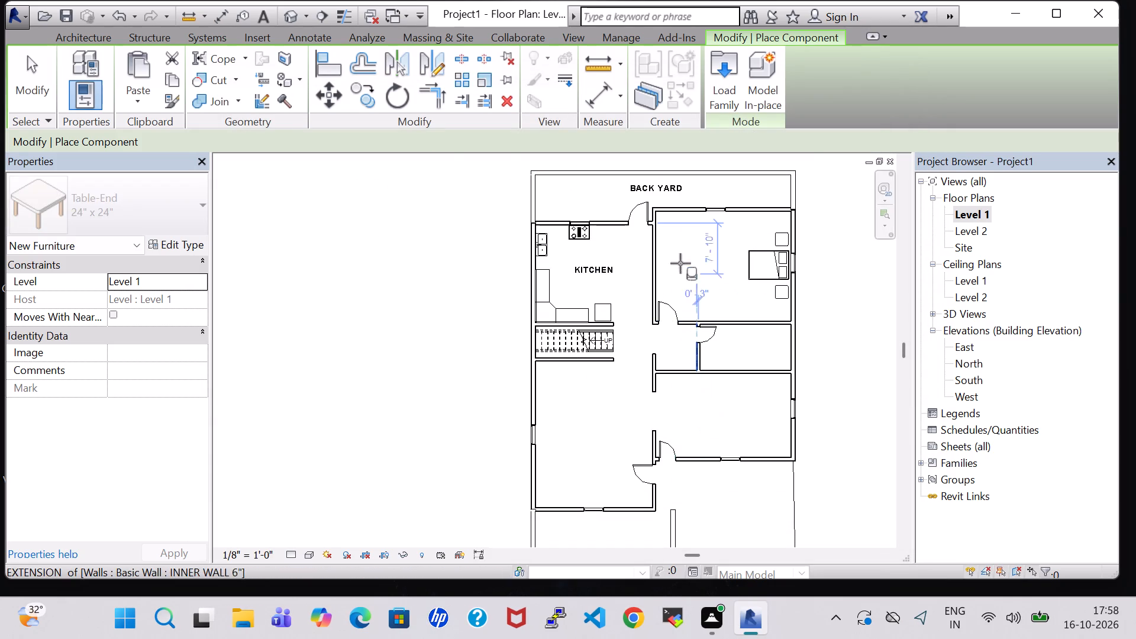
Place two 18" x 24" x 30" auditorium seats side by side near the northeast room's north window, facing south into the room.
scroll(679, 252, "up", 6)
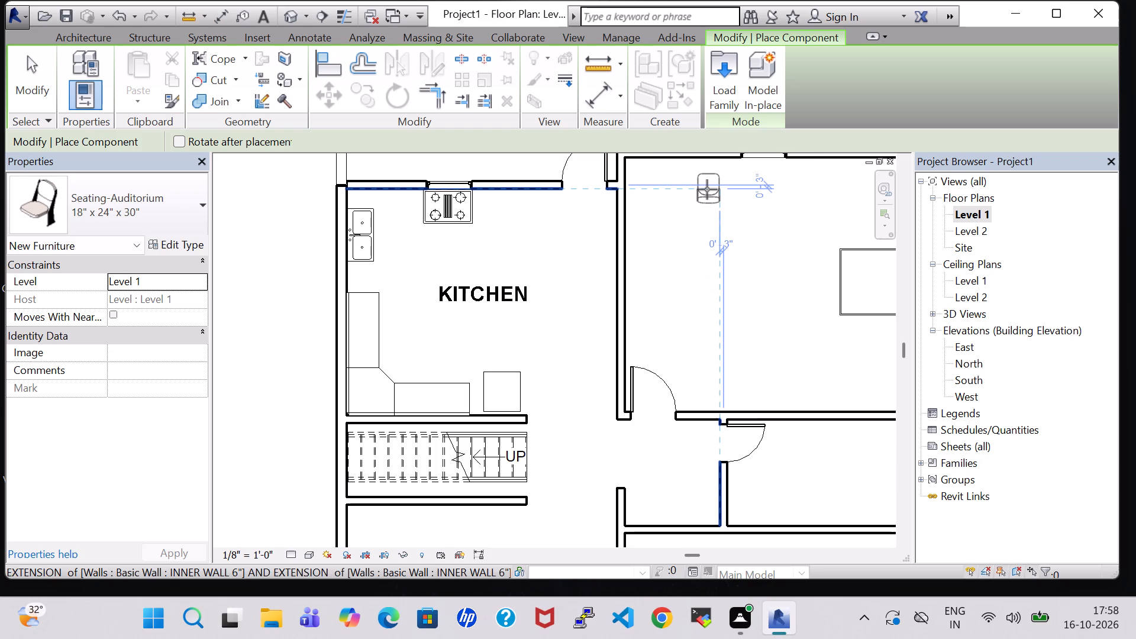
key("space")
key("space")
key("space")
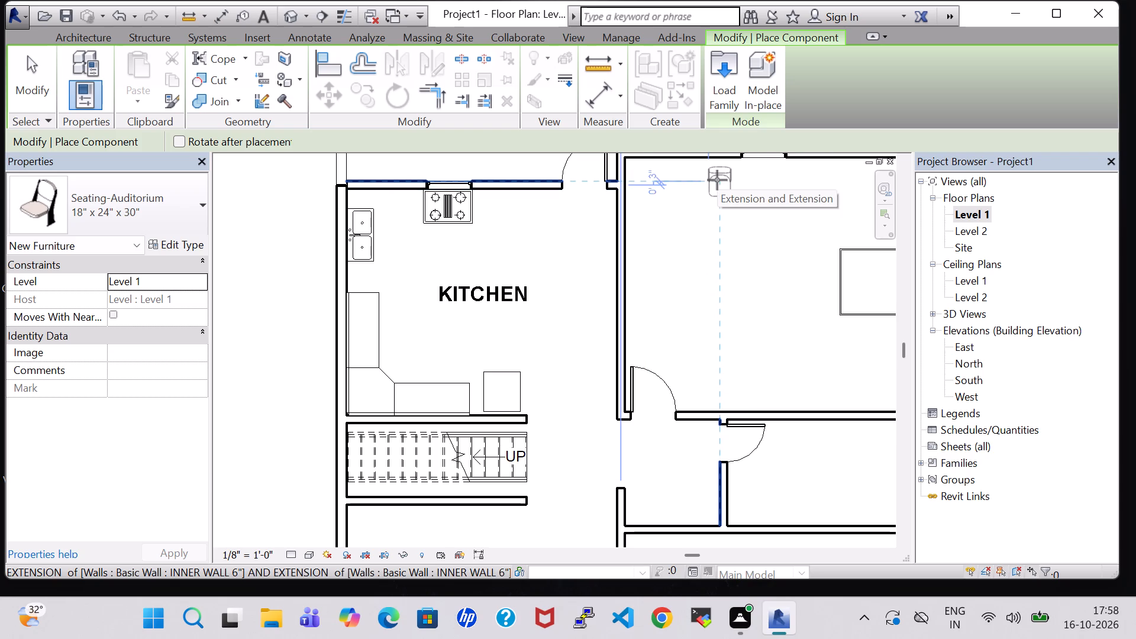
left_click(726, 180)
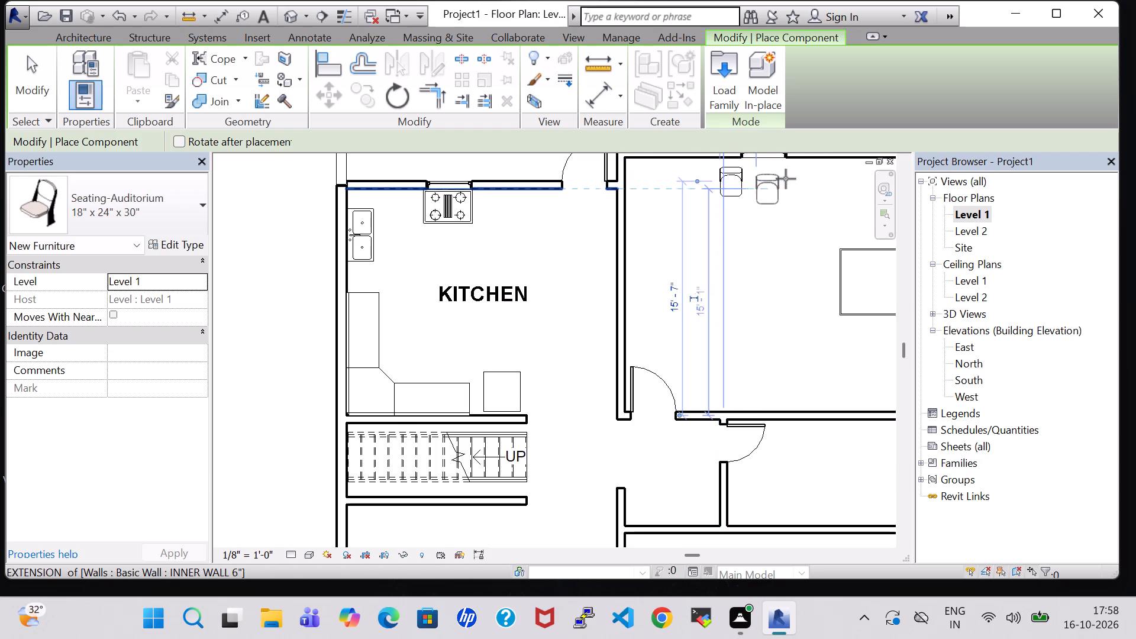
left_click(779, 177)
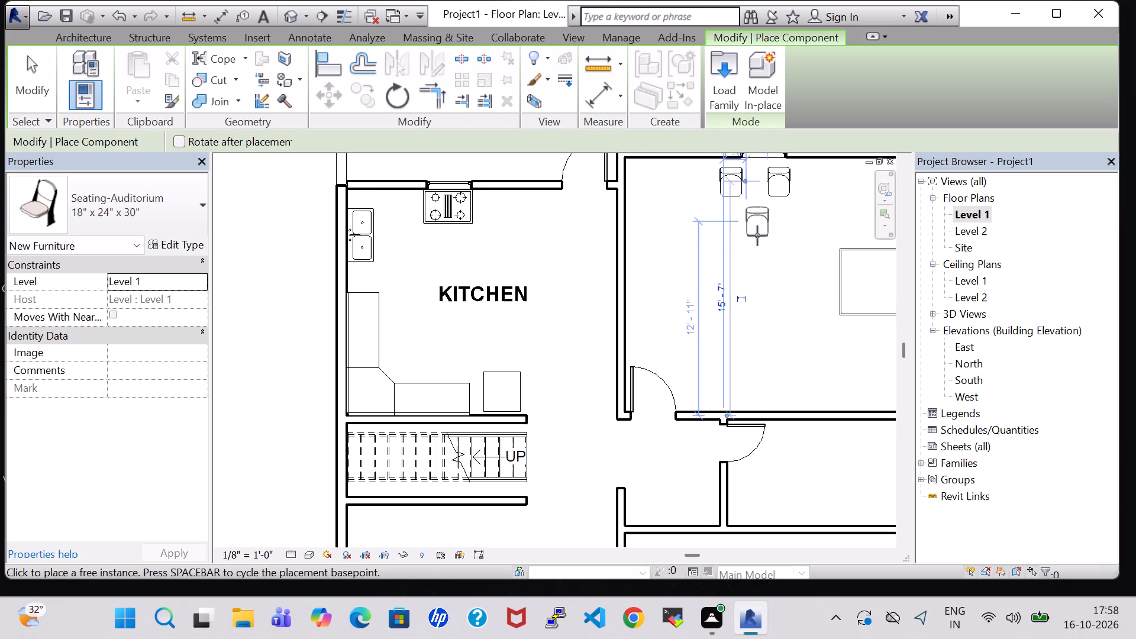
key("Escape")
key("Escape")
Set the height of the Table-End 24" x 24" type to 1' 6" and check it on both bedside tables.
scroll(760, 310, "down", 2)
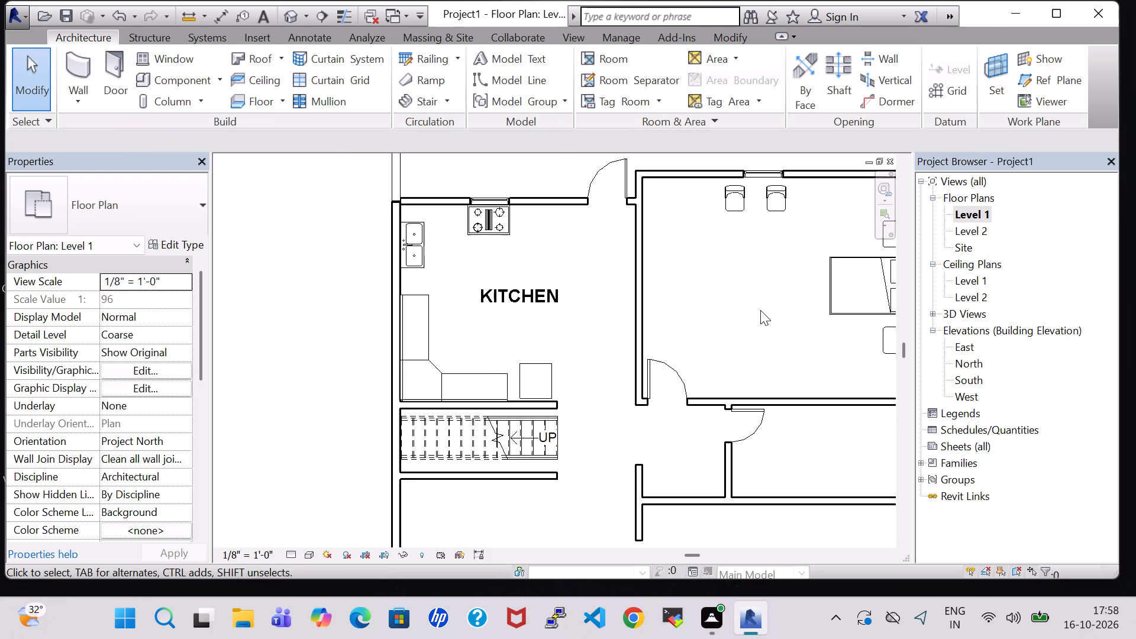
scroll(760, 310, "down", 2)
left_click(841, 325)
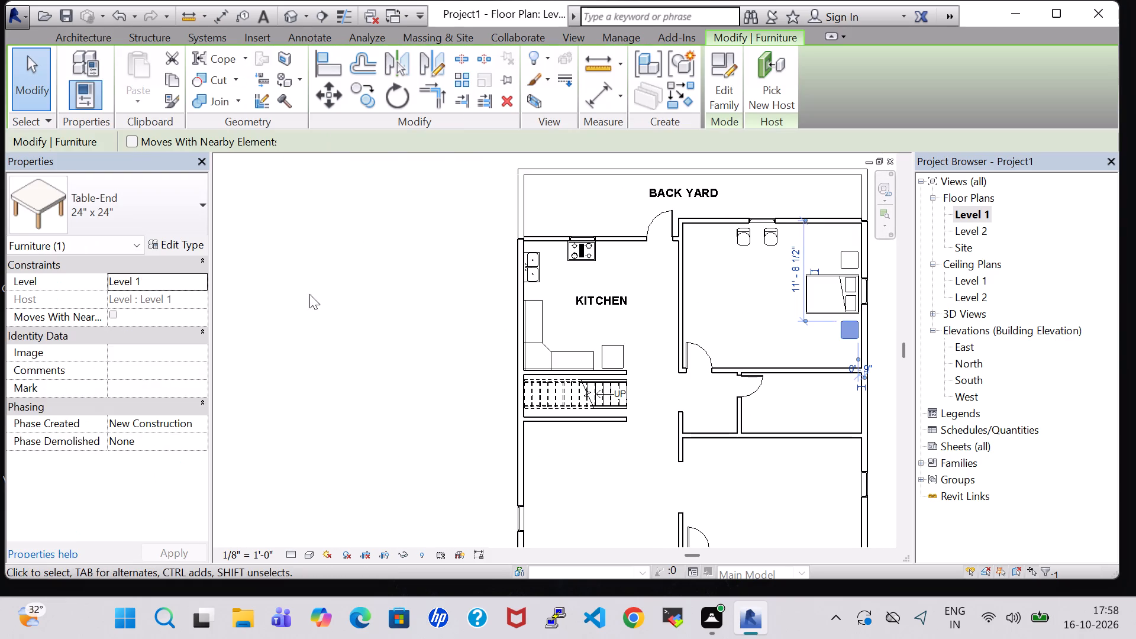
left_click(169, 247)
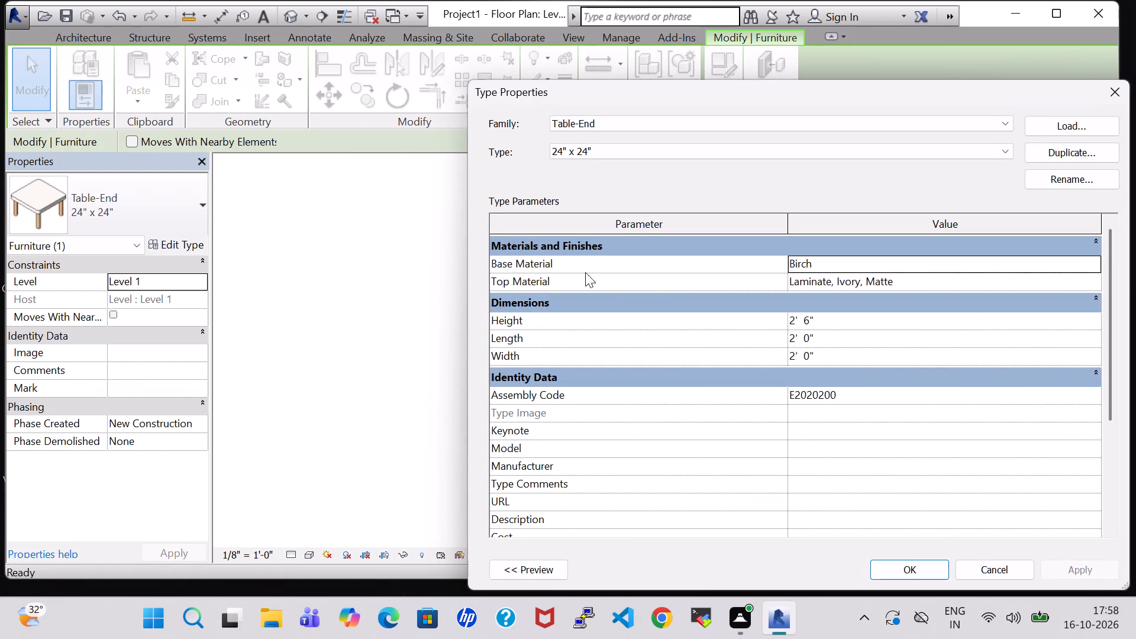
left_click(808, 323)
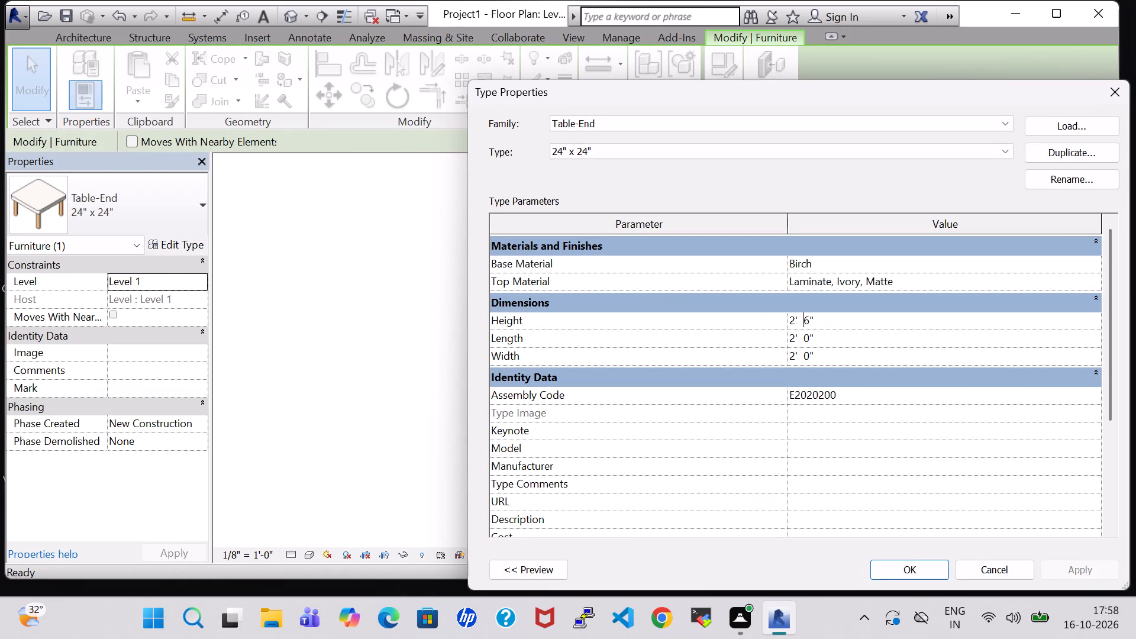
left_click(808, 323)
left_click(793, 321)
key("BackSpace")
key("1")
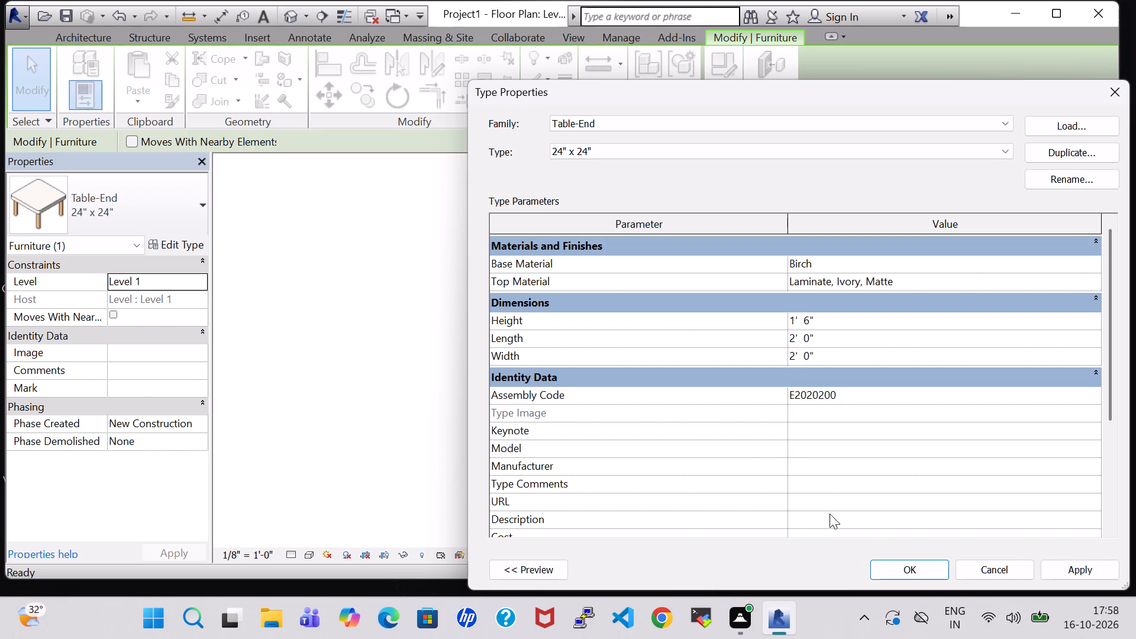
left_click(933, 564)
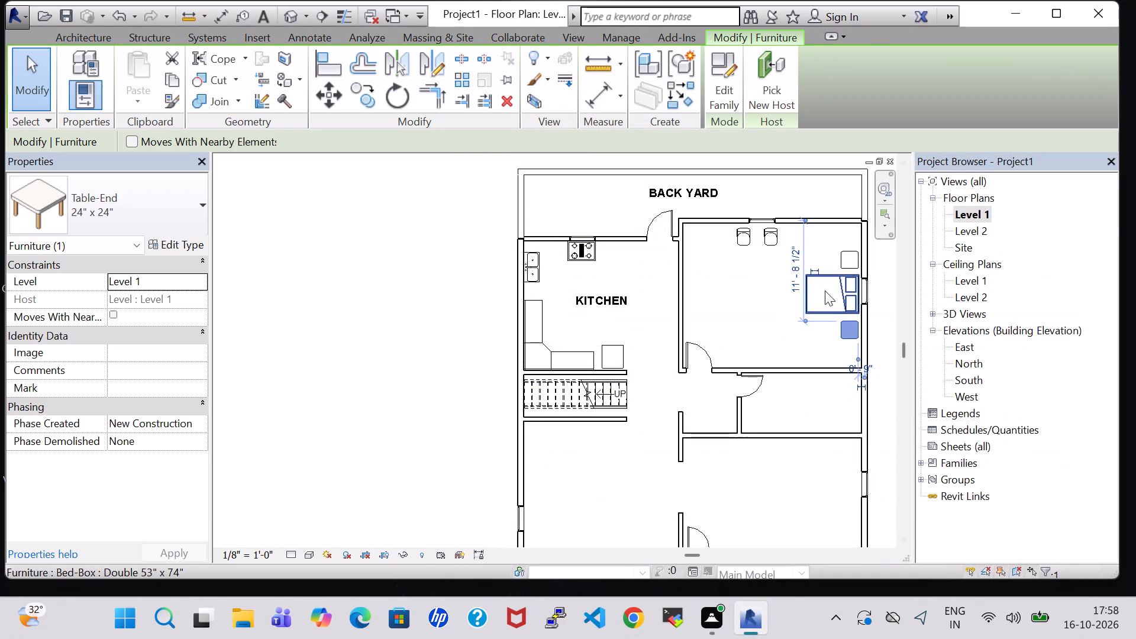
left_click(844, 262)
left_click(189, 246)
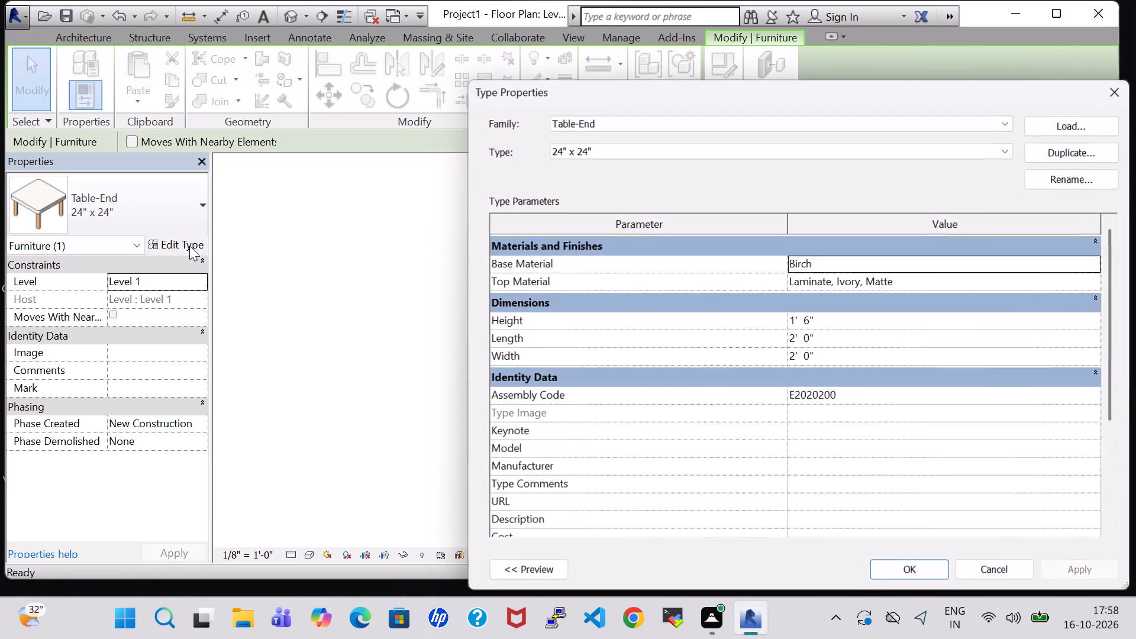
left_click(940, 573)
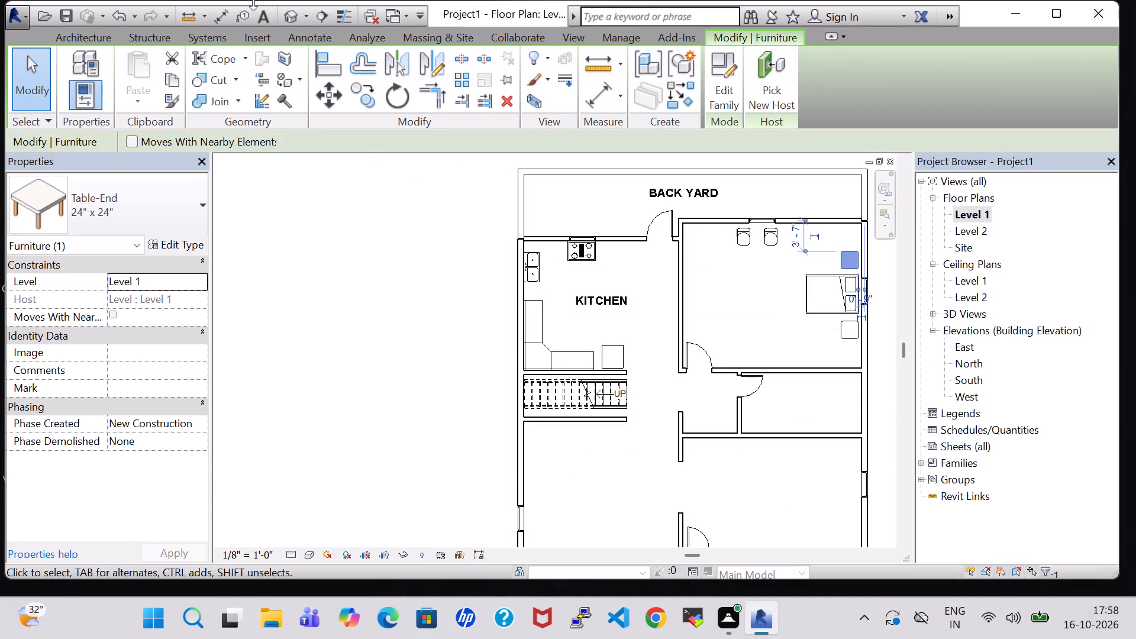
Examine the northeast room's bed, end tables and seats in the 3D view from several angles.
left_click(289, 14)
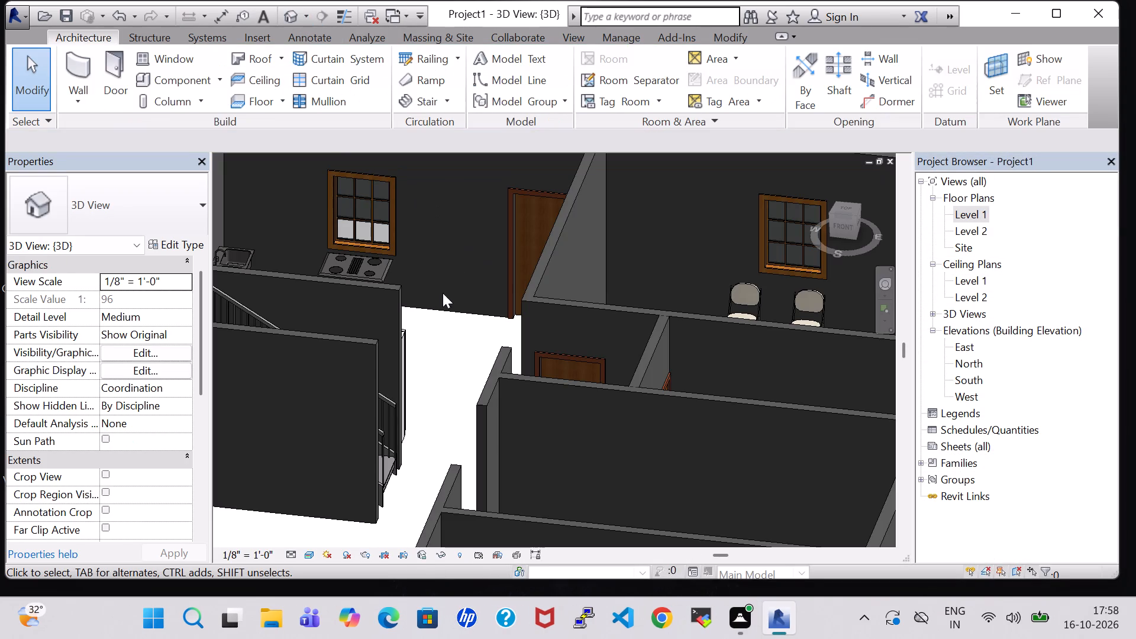
middle_click_drag(448, 322, 416, 388, "shift")
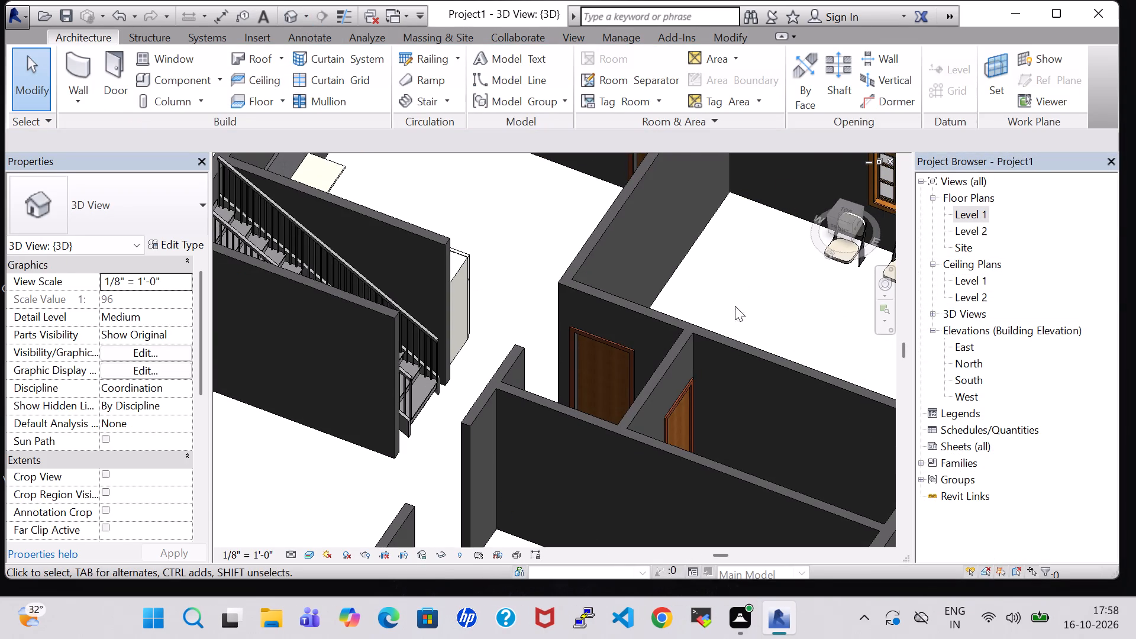
middle_click_drag(736, 306, 411, 302)
middle_click_drag(517, 332, 599, 364, "shift")
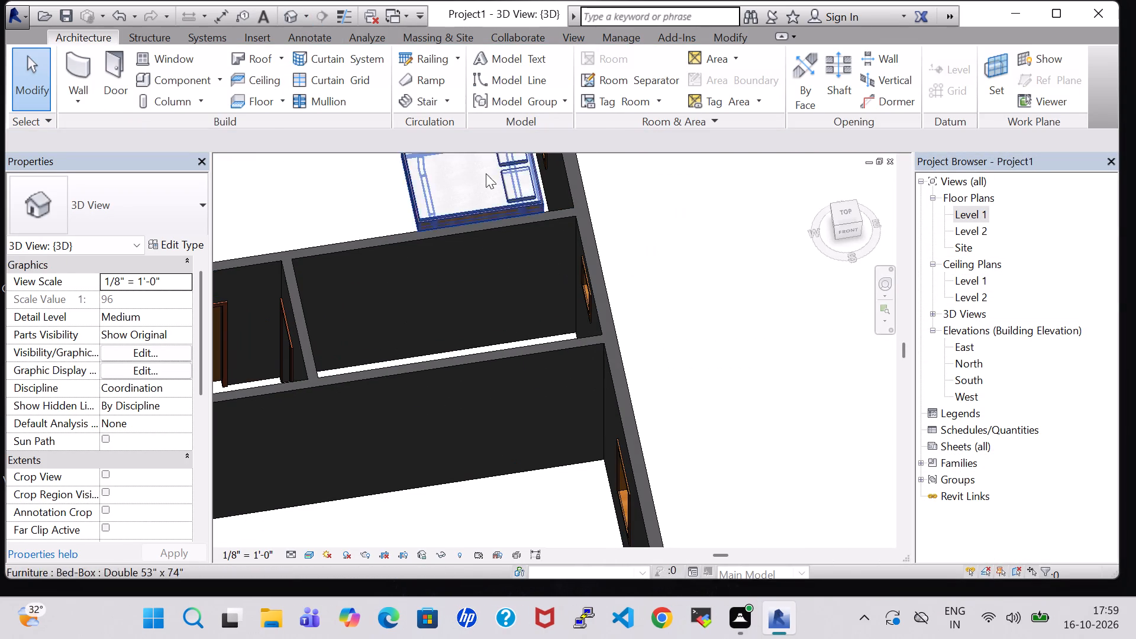
middle_click_drag(379, 184, 443, 328)
middle_click_drag(429, 315, 491, 256, "shift")
middle_click_drag(253, 310, 300, 312)
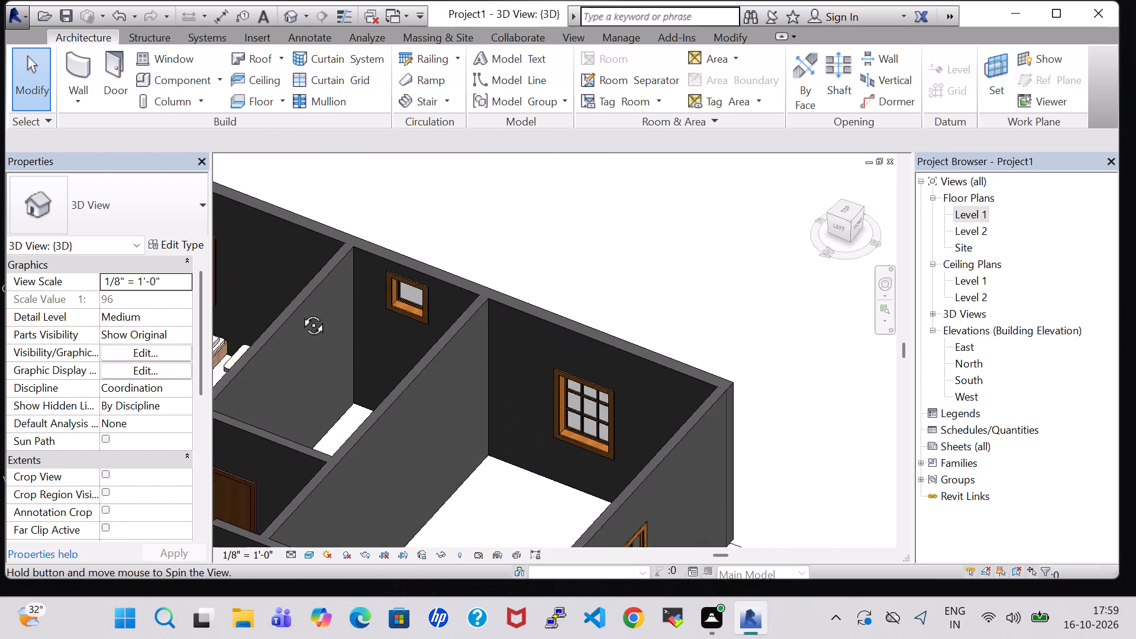
middle_click_drag(300, 312, 301, 312)
middle_click_drag(281, 331, 629, 375)
middle_click_drag(470, 428, 481, 395)
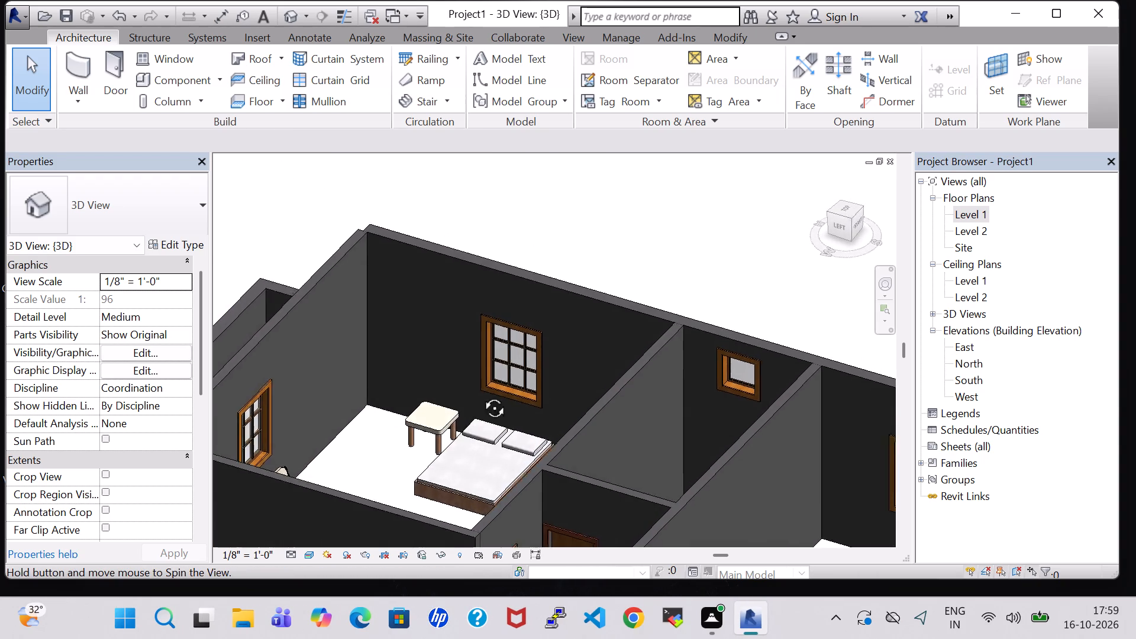
middle_click_drag(481, 395, 490, 389)
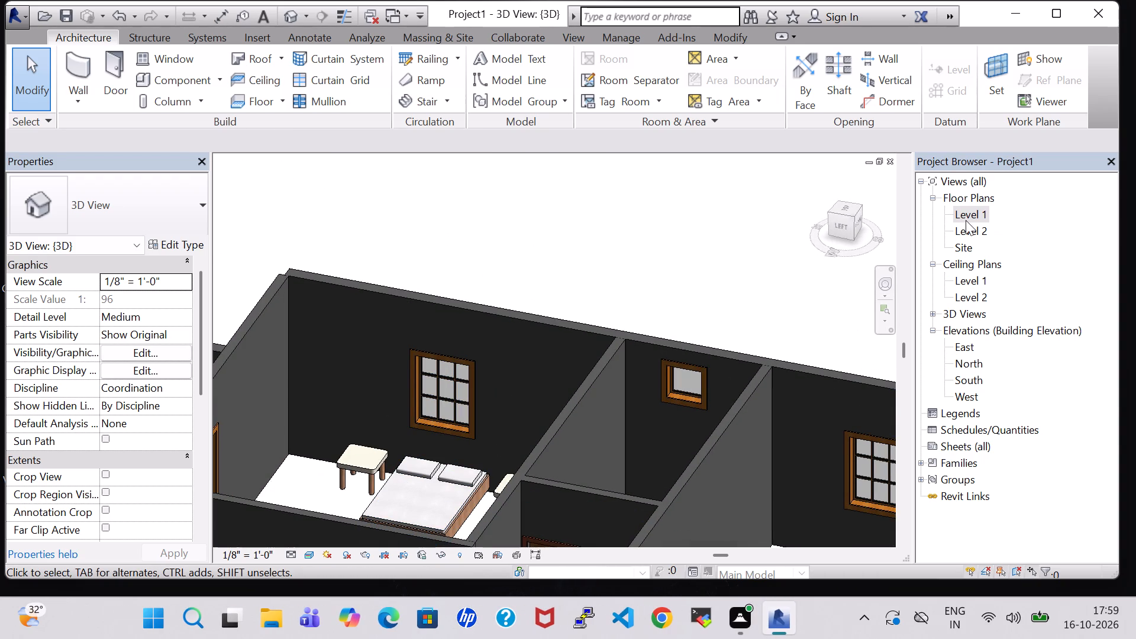
Return to the Level 1 floor plan and load the TV - Flat Screen family from the US Imperial Furniture library.
double_click(966, 220)
scroll(704, 264, "down", 1)
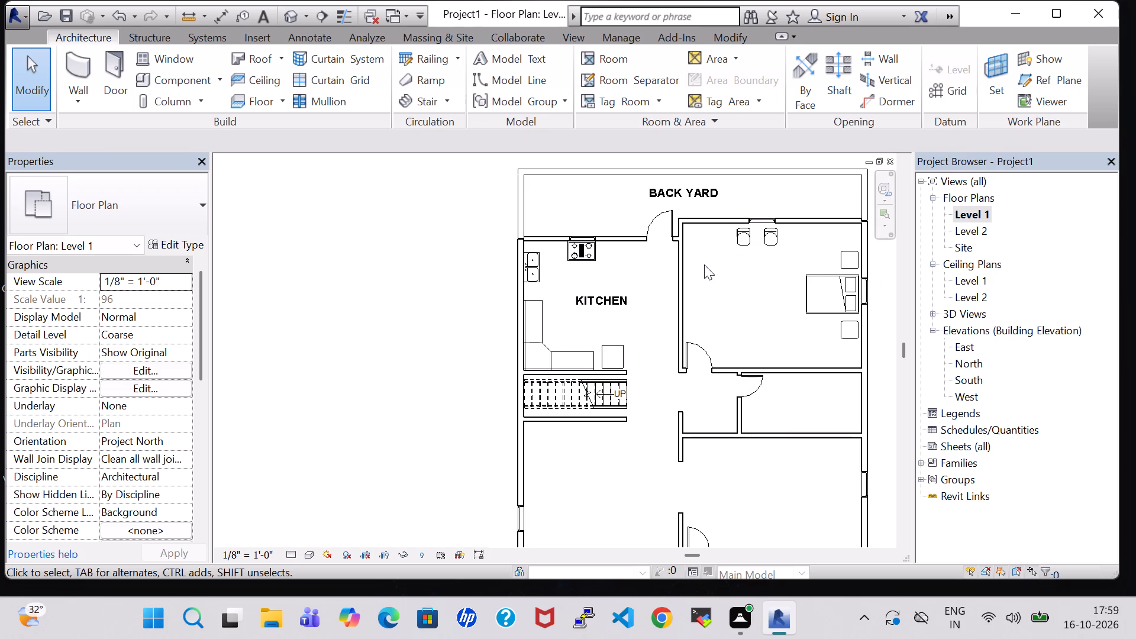
left_click(163, 81)
left_click(724, 89)
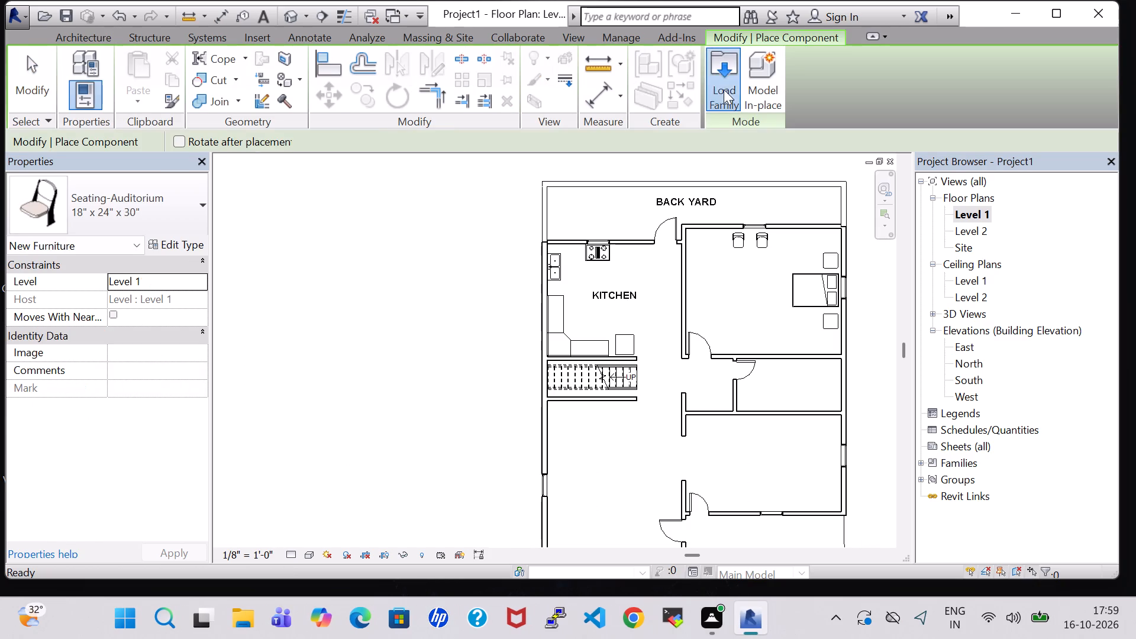
double_click(661, 390)
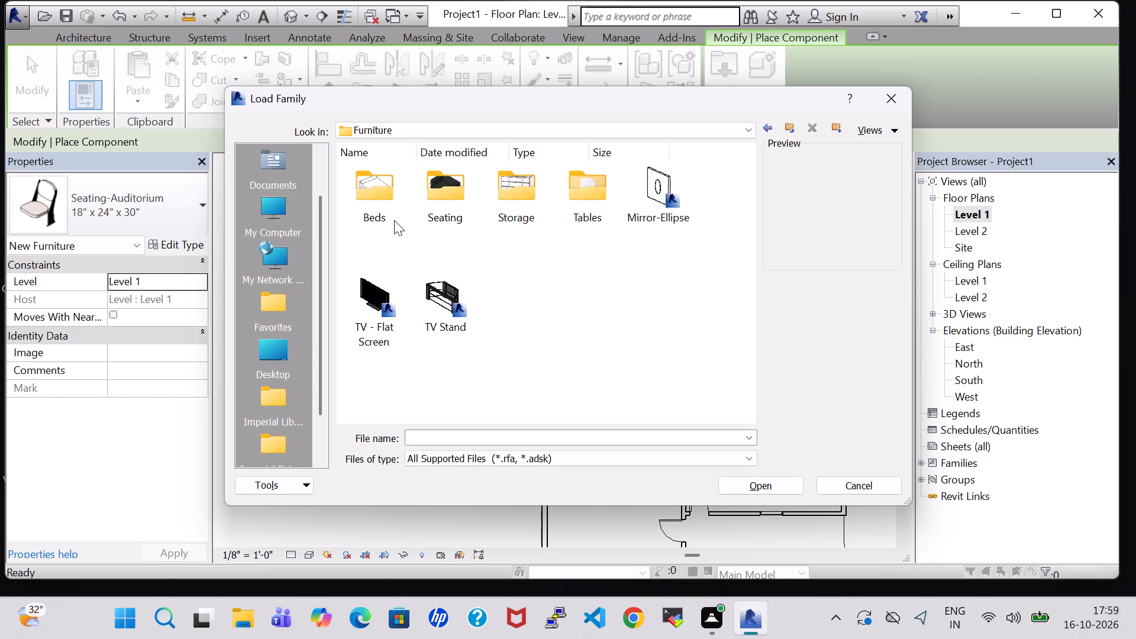
left_click(363, 289)
left_click(765, 488)
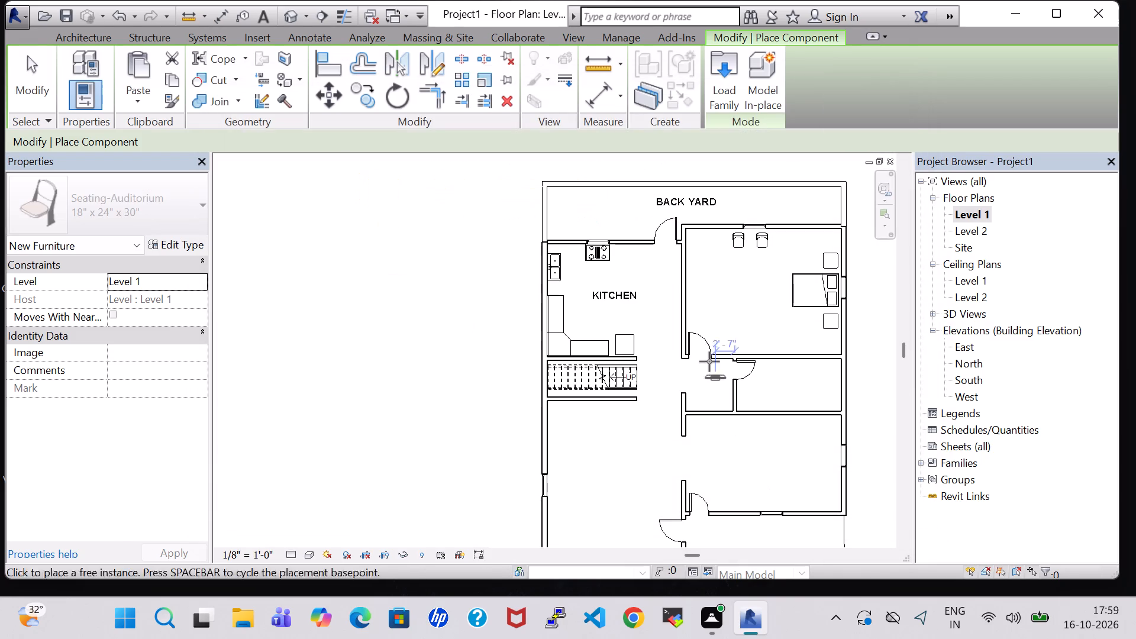
Place a 42" flat screen TV against the northeast room's west wall, facing east toward the bed.
left_click(158, 244)
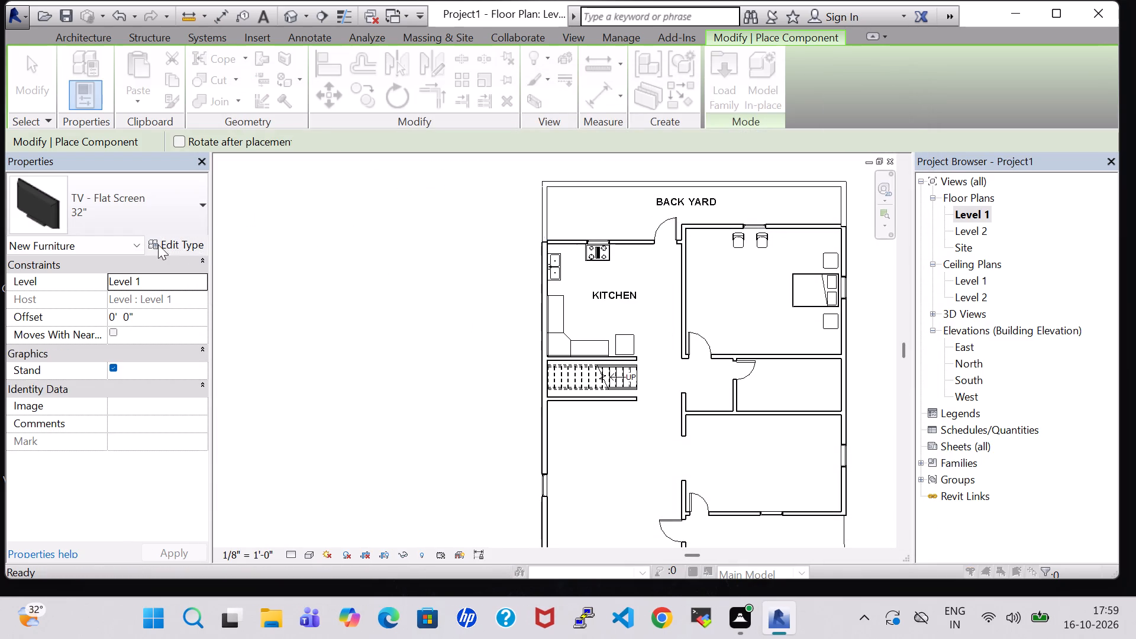
left_click(756, 152)
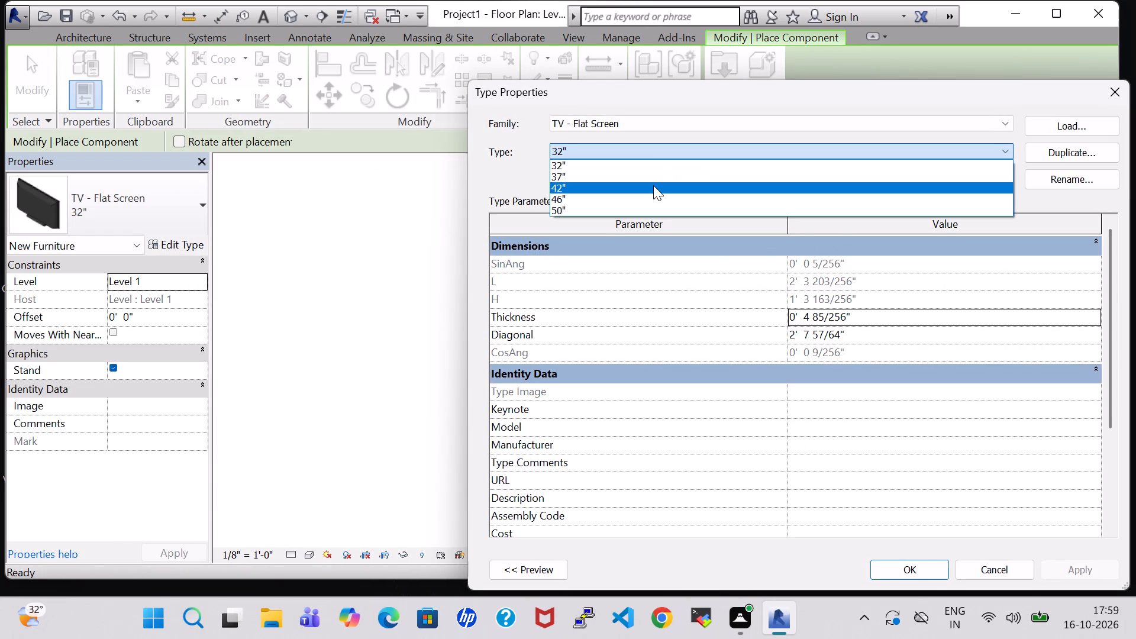
left_click(653, 185)
left_click(931, 569)
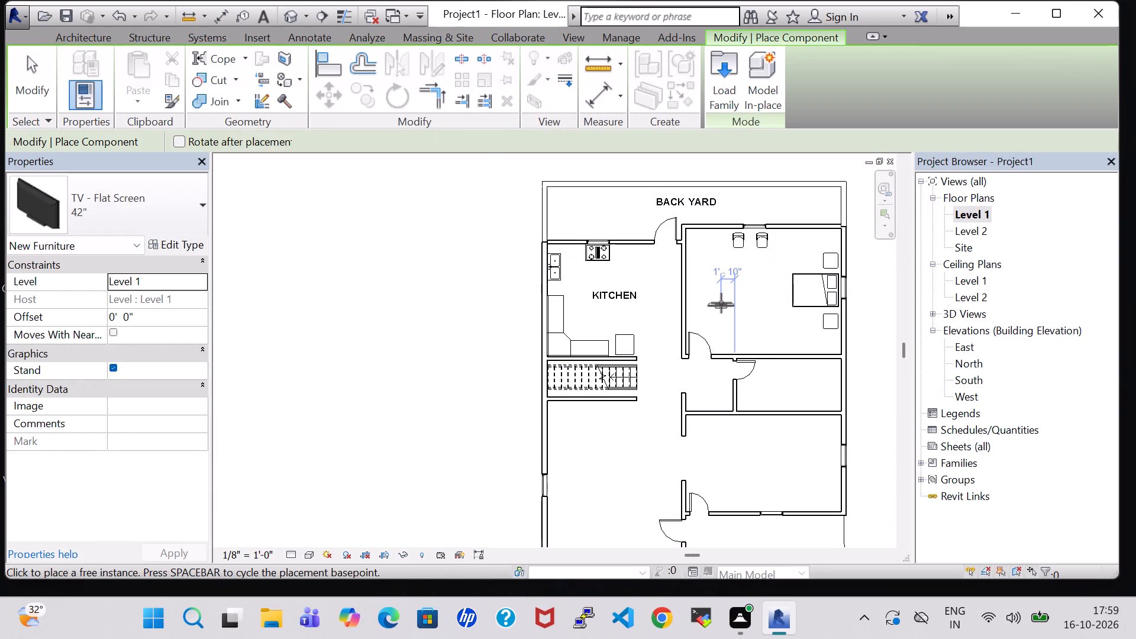
scroll(721, 303, "up", 5)
key("space")
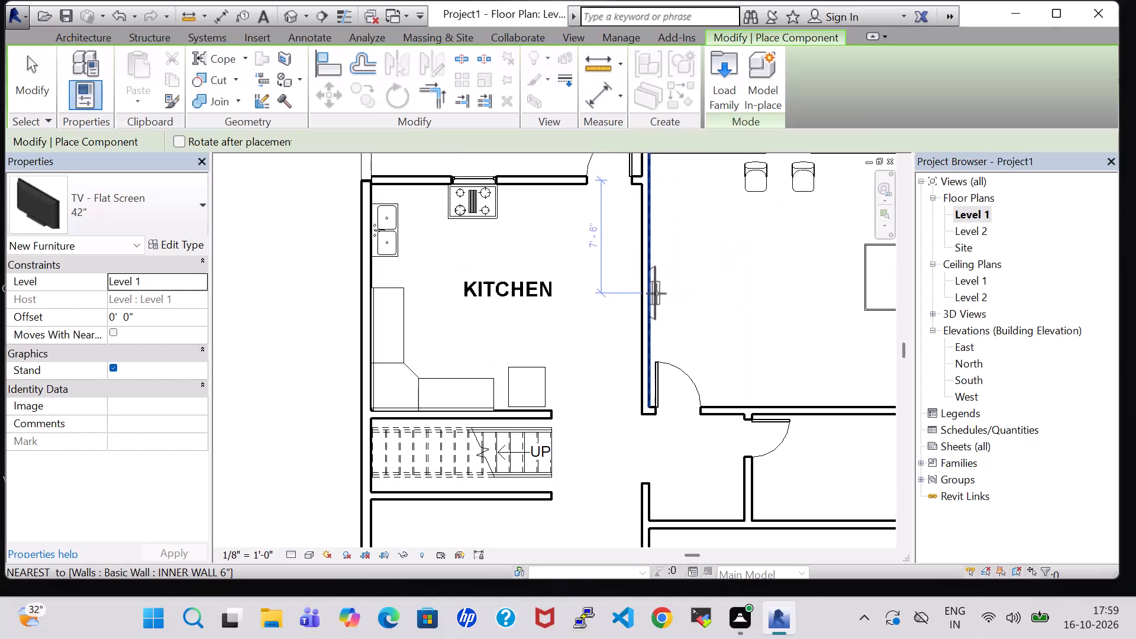
scroll(656, 293, "up", 8)
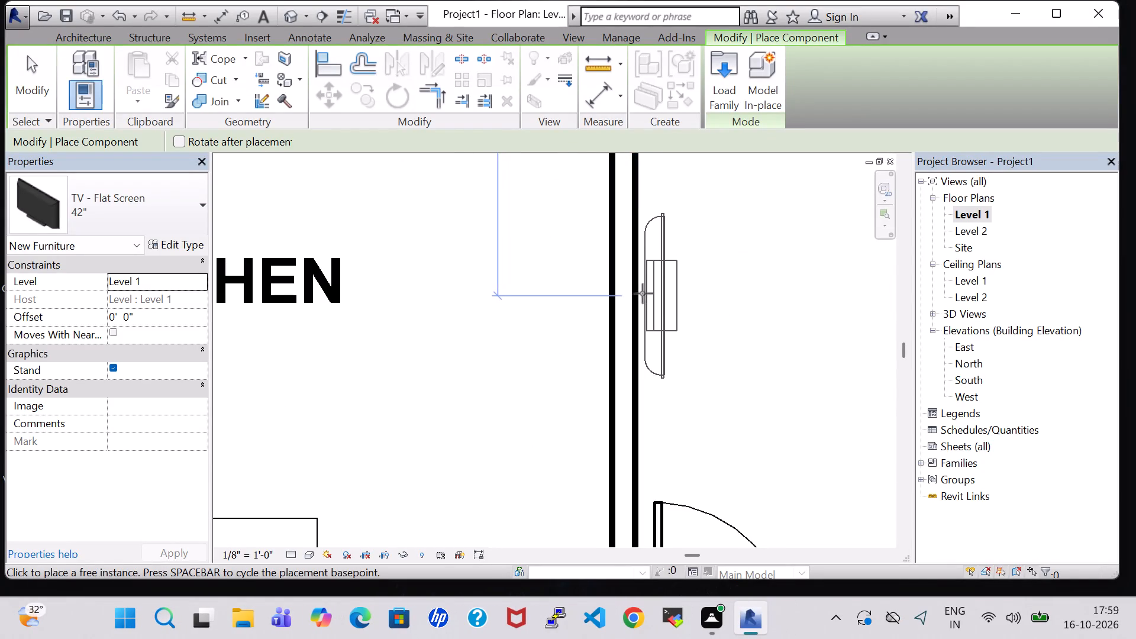
scroll(642, 293, "up", 7)
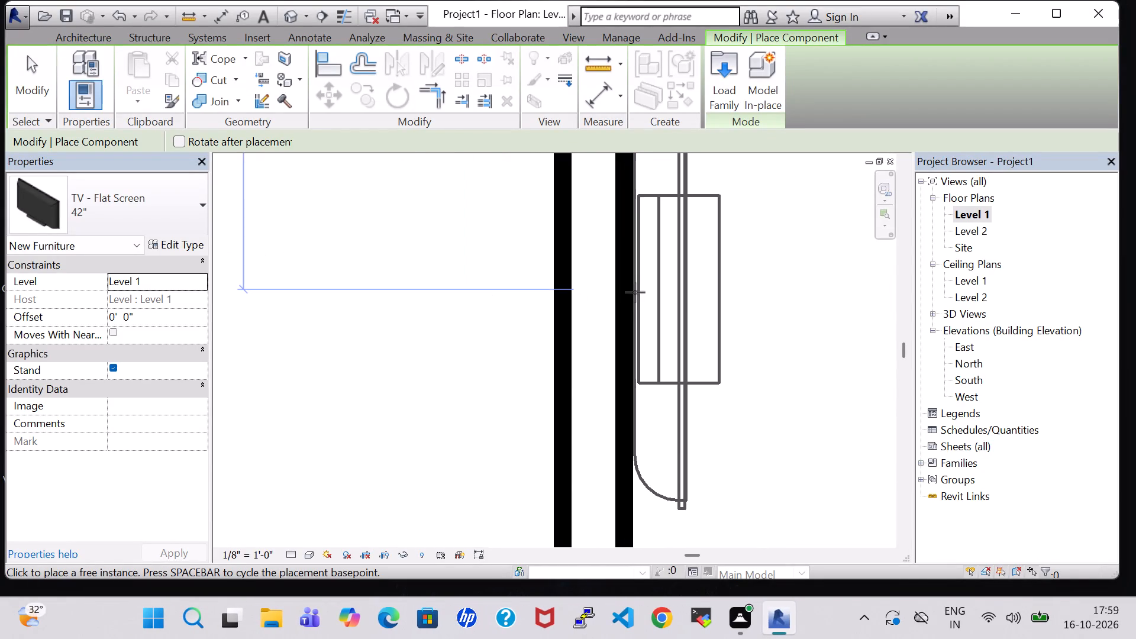
left_click(635, 292)
key("Escape")
key("Escape")
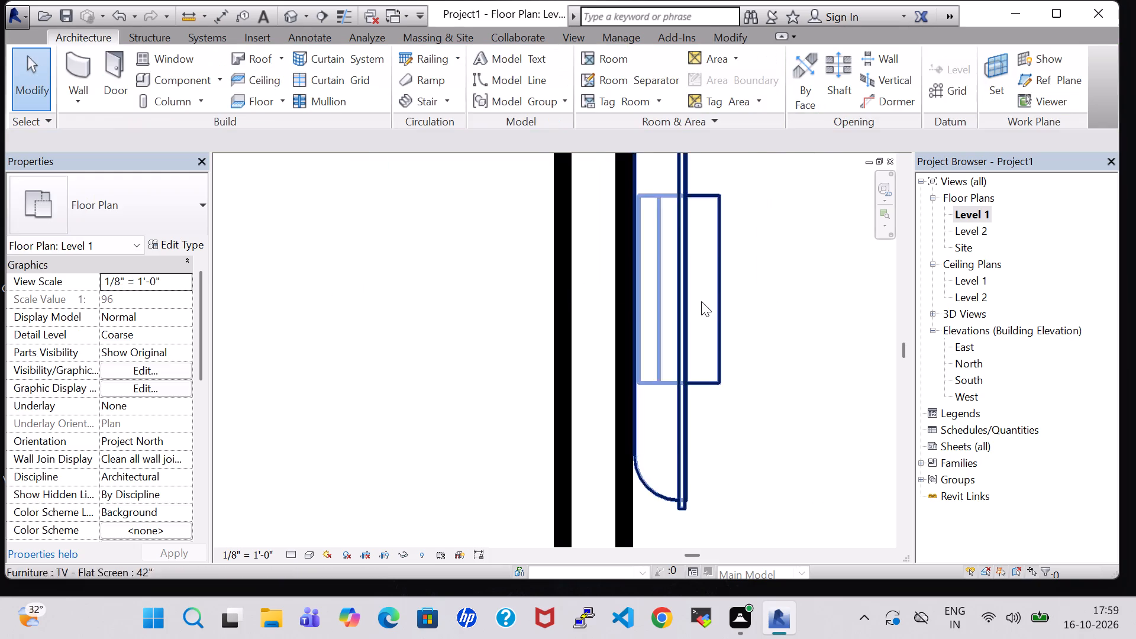
Set the offset of the wall-side TV to 3' 0" above Level 1.
left_click(691, 301)
left_click(117, 316)
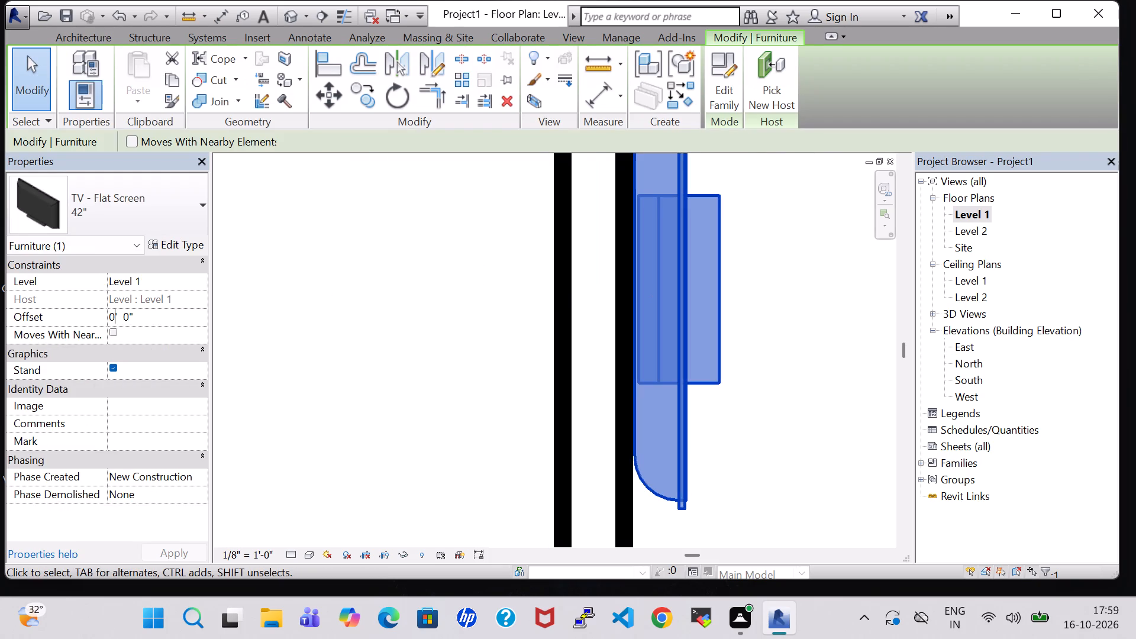
key("BackSpace")
key("3")
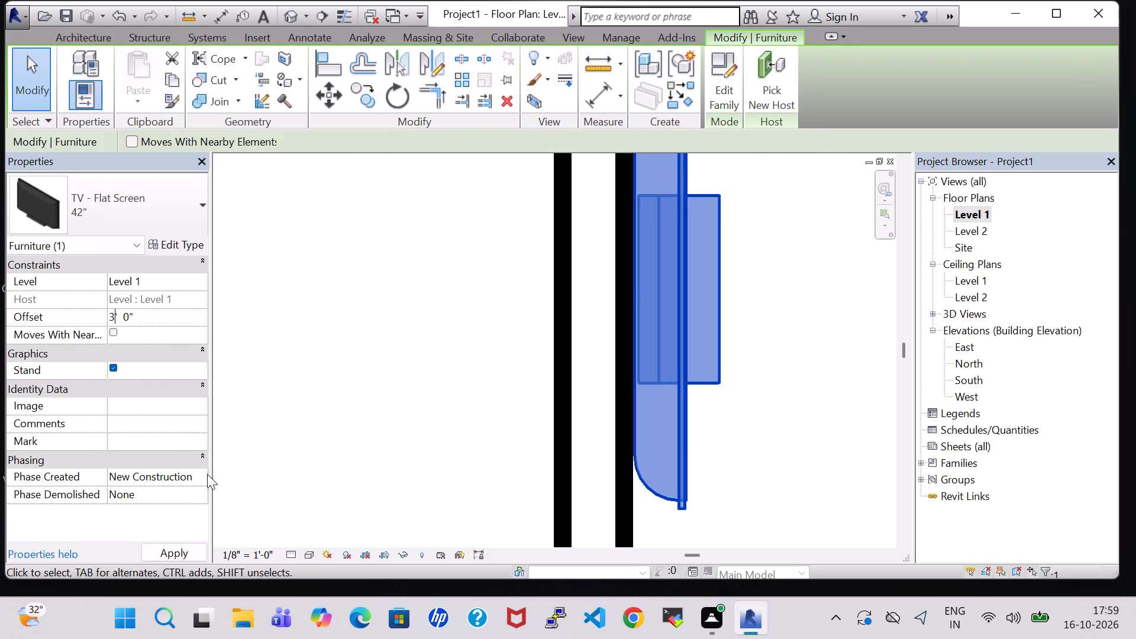
left_click(396, 447)
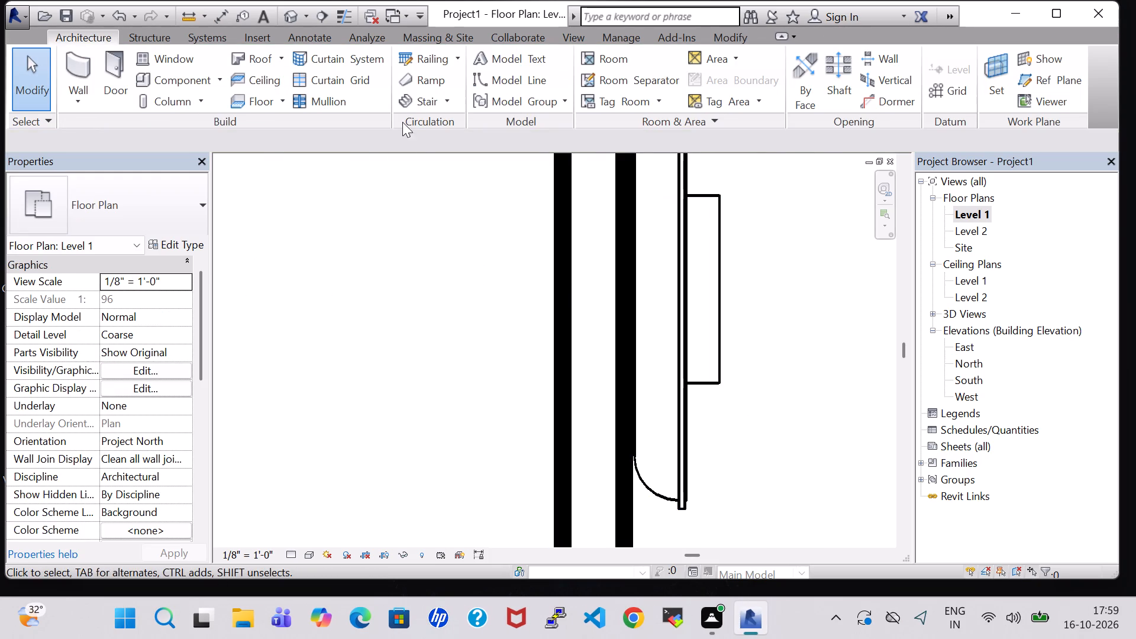
Examine the TV's height and position on the northeast room's west wall in the 3D view.
left_click(285, 17)
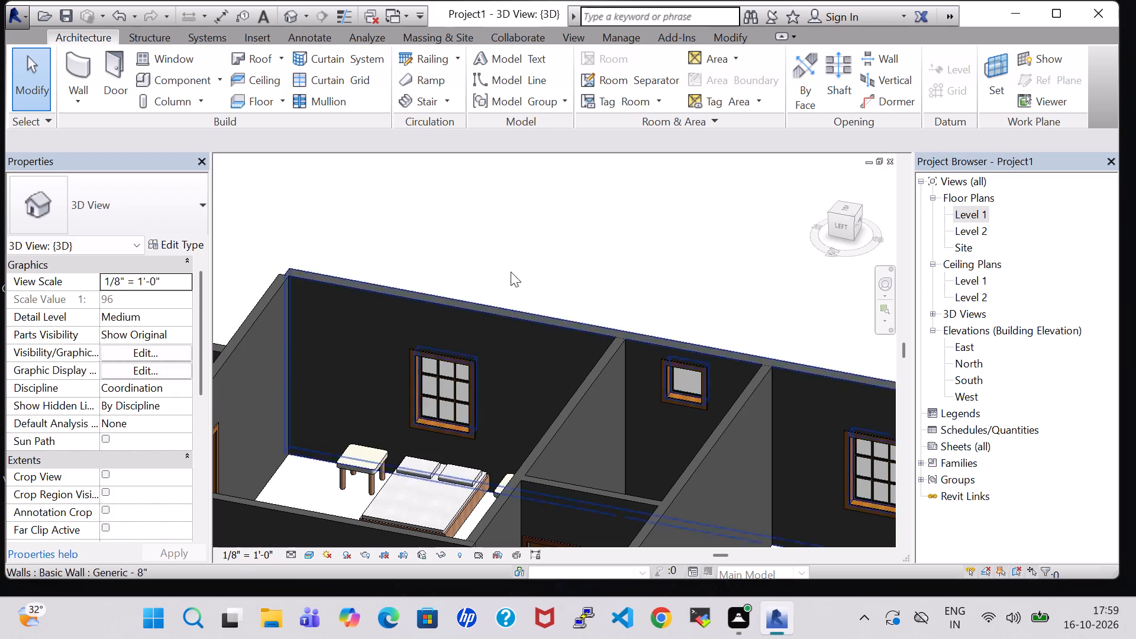
middle_click_drag(508, 246, 398, 362, "shift")
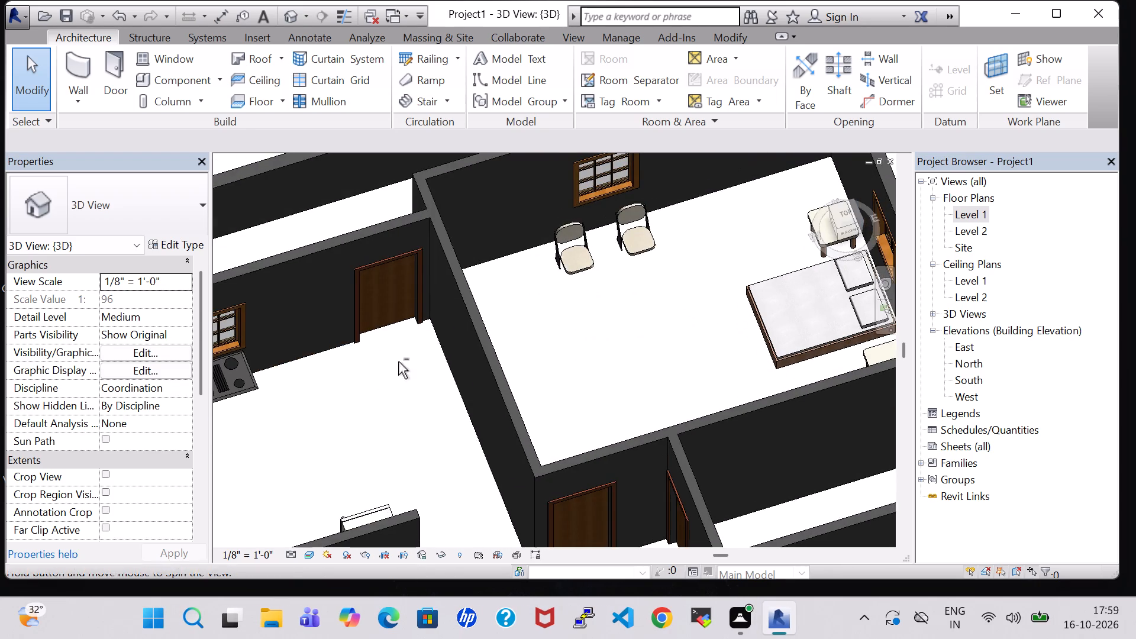
middle_click_drag(608, 357, 491, 304, "shift")
scroll(604, 350, "up", 1)
middle_click_drag(875, 518, 785, 477)
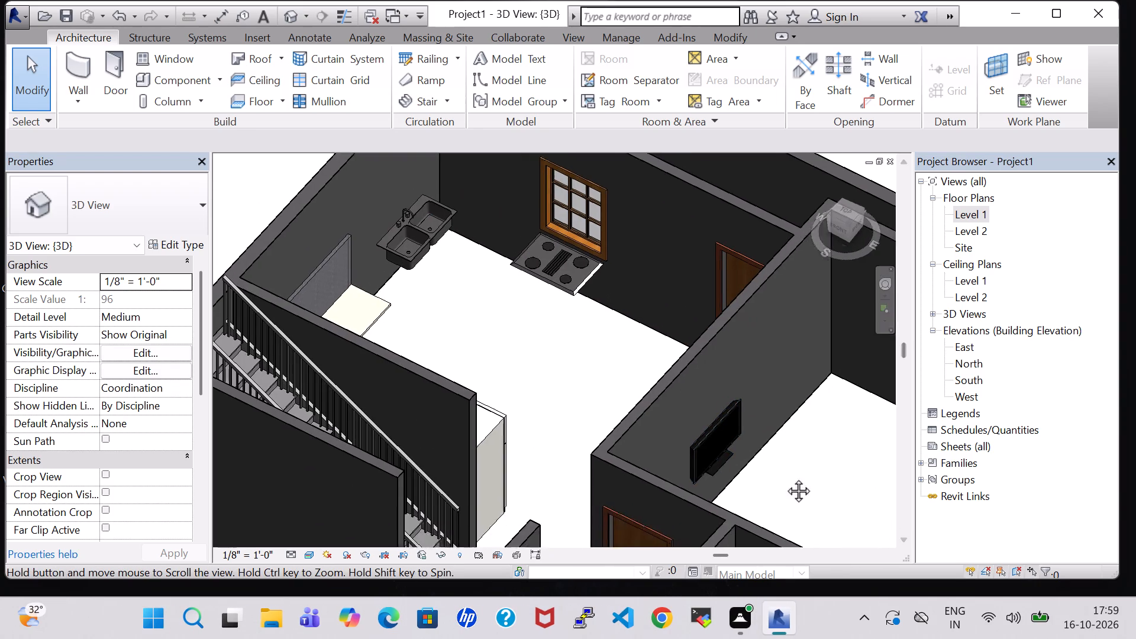
middle_click_drag(785, 477, 664, 430)
middle_click_drag(724, 441, 715, 480, "shift")
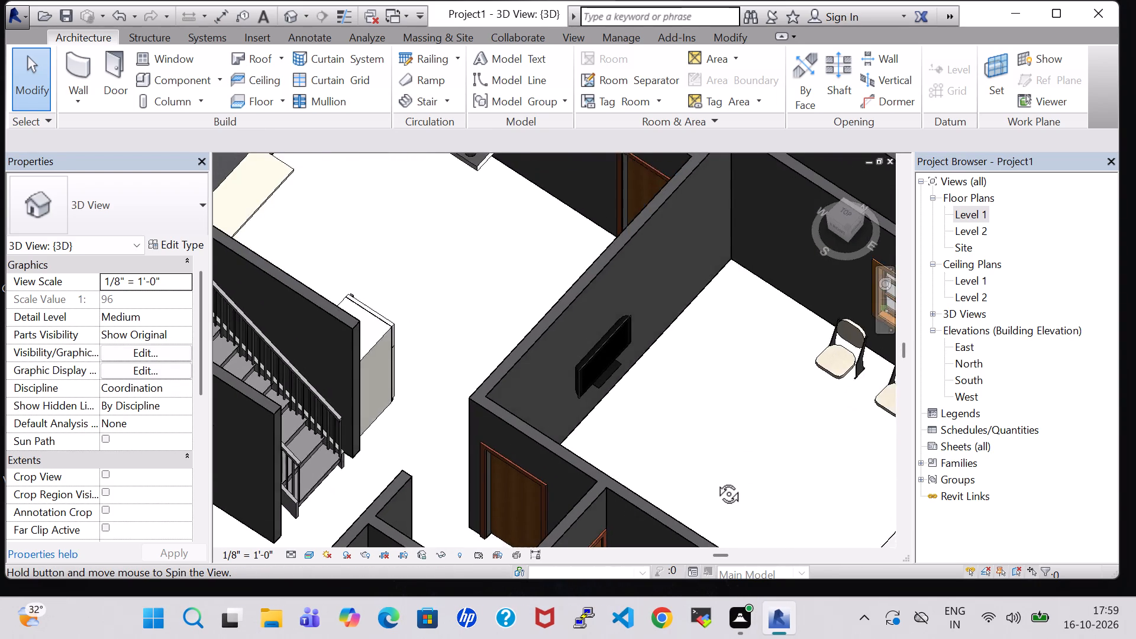
middle_click_drag(715, 480, 715, 469, "shift")
In the Level 1 floor plan, nudge the TV north along its wall to about 7' 0" from the kitchen's north wall.
left_click(962, 215)
double_click(962, 215)
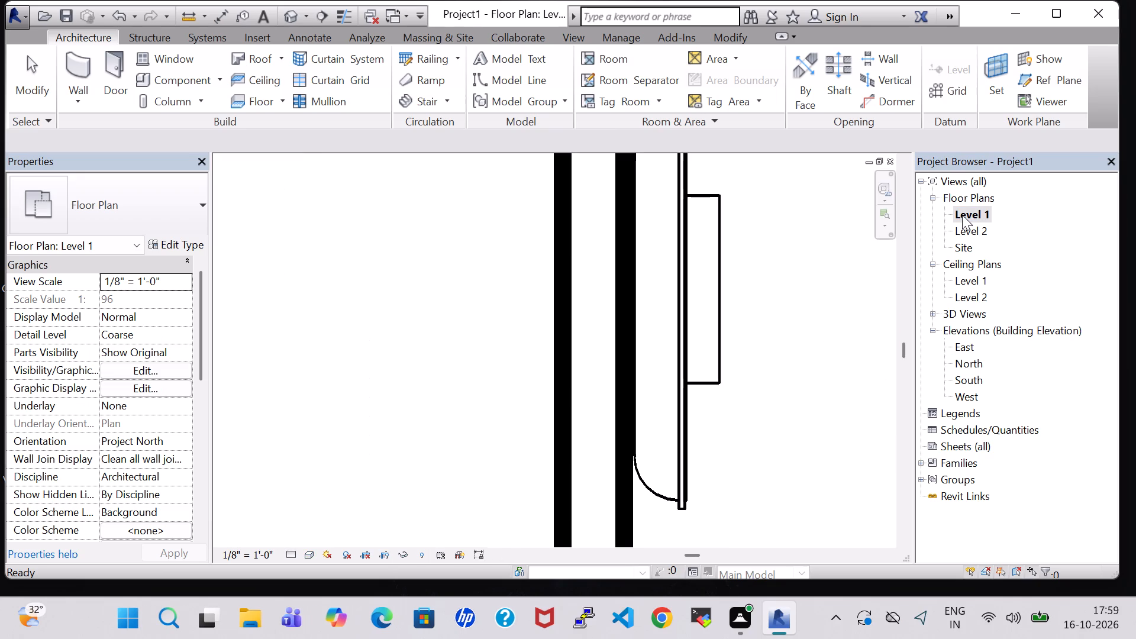
scroll(830, 250, "down", 4)
middle_click_drag(770, 261, 433, 325)
scroll(433, 325, "down", 3)
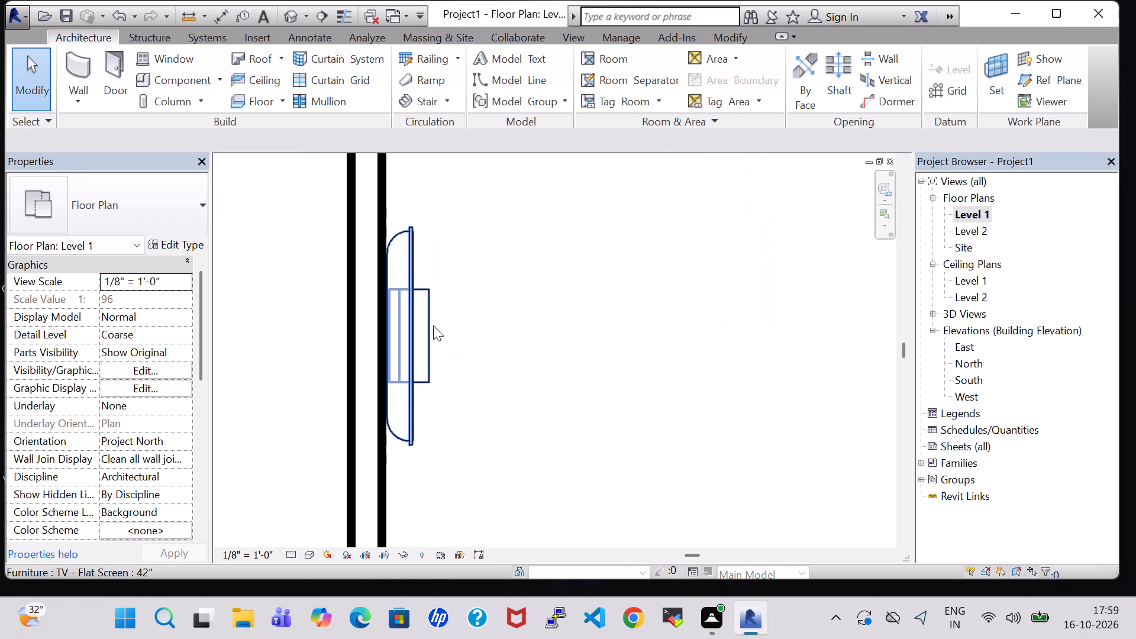
scroll(433, 325, "down", 8)
middle_click_drag(493, 359, 517, 328)
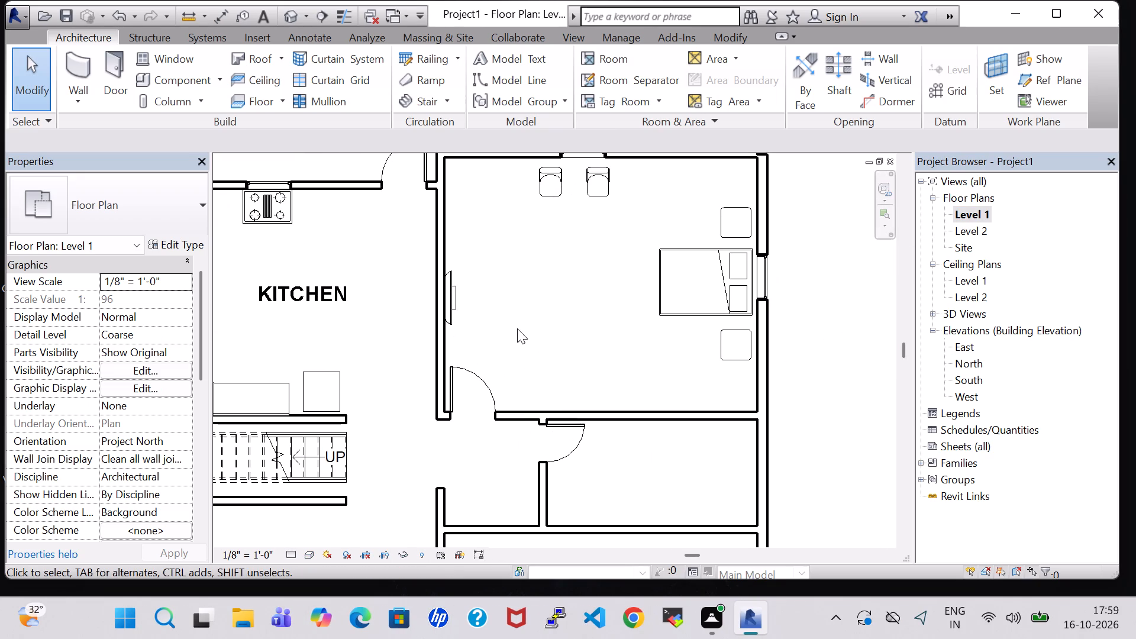
left_click(457, 299)
key("Up")
key("Up")
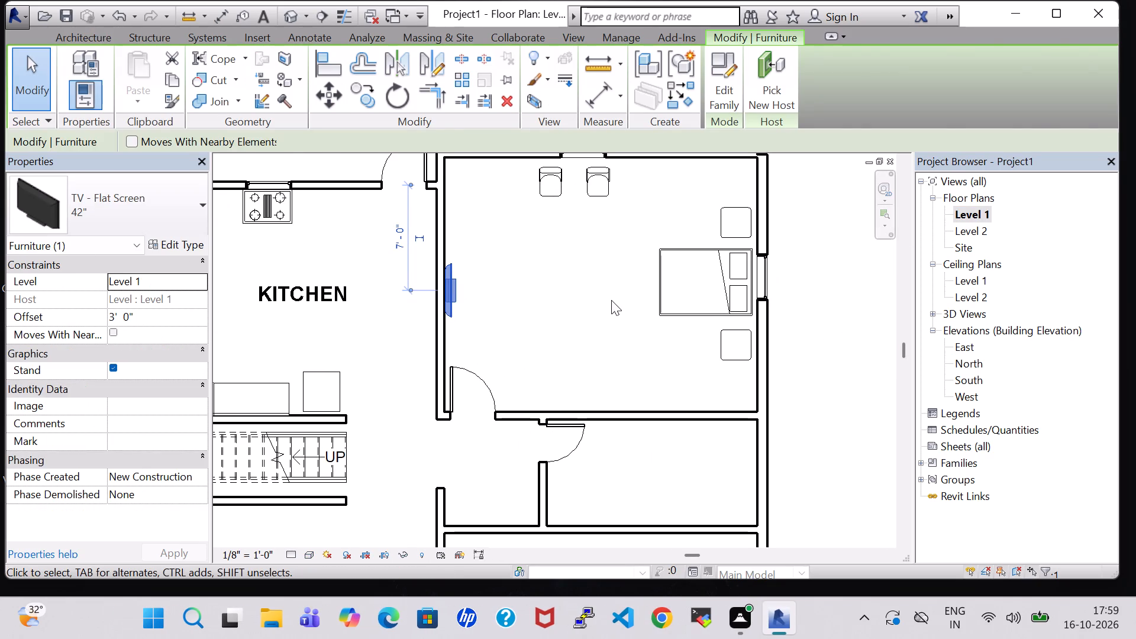
left_click(554, 294)
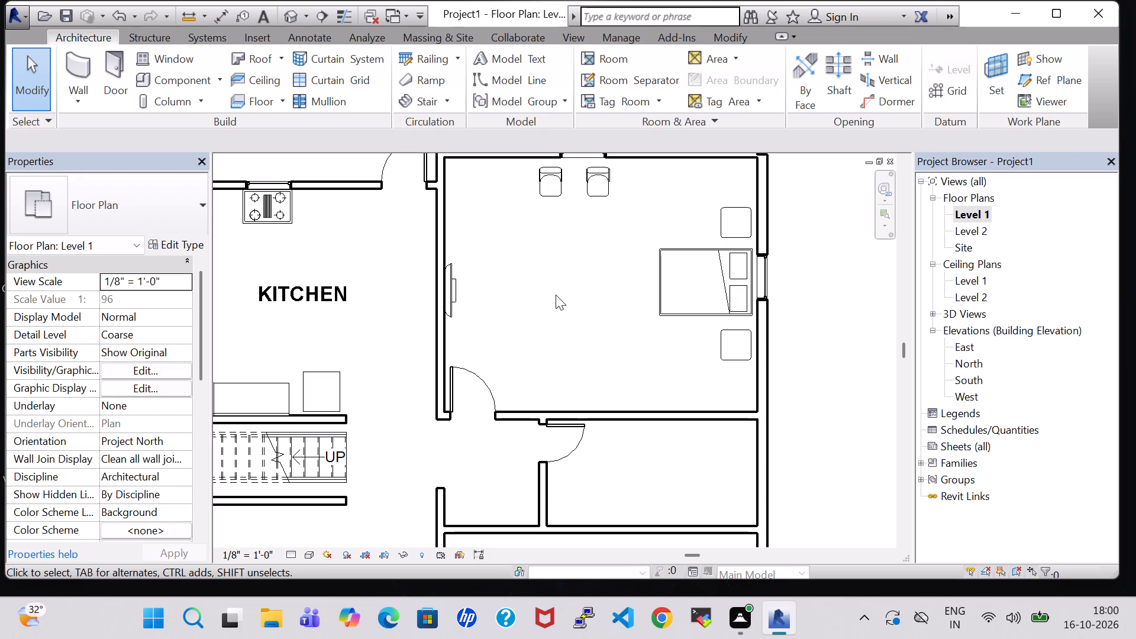
Load the Dresser family from the Furniture Storage library and place a 48" x 72" x 24" dresser on the north wall, east of the seats.
scroll(556, 295, "down", 2)
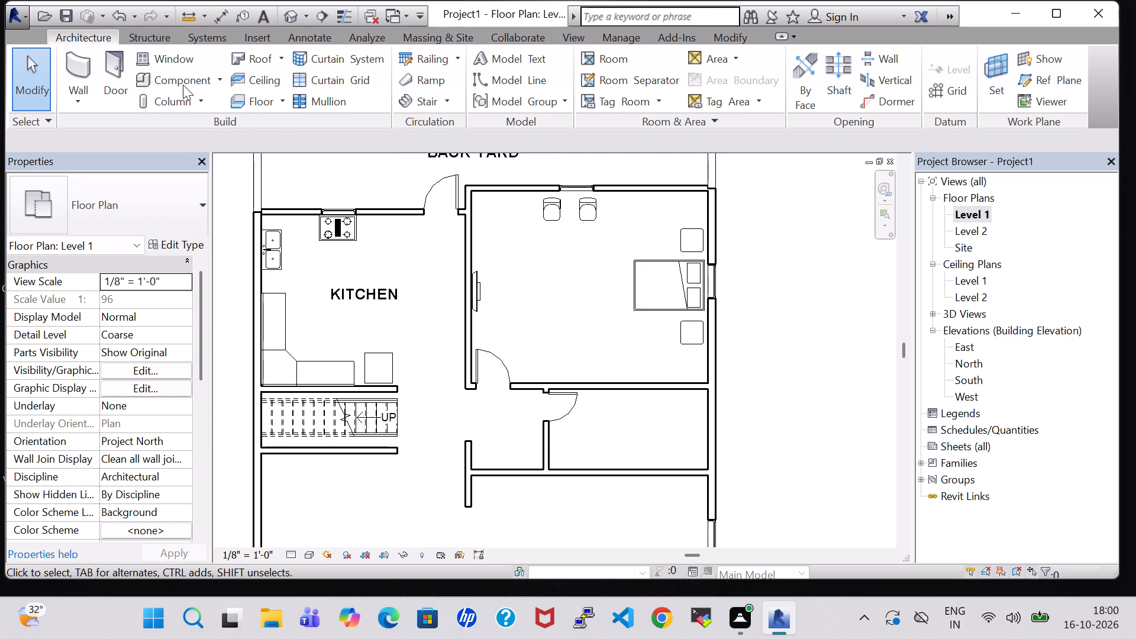
left_click(182, 85)
left_click(729, 96)
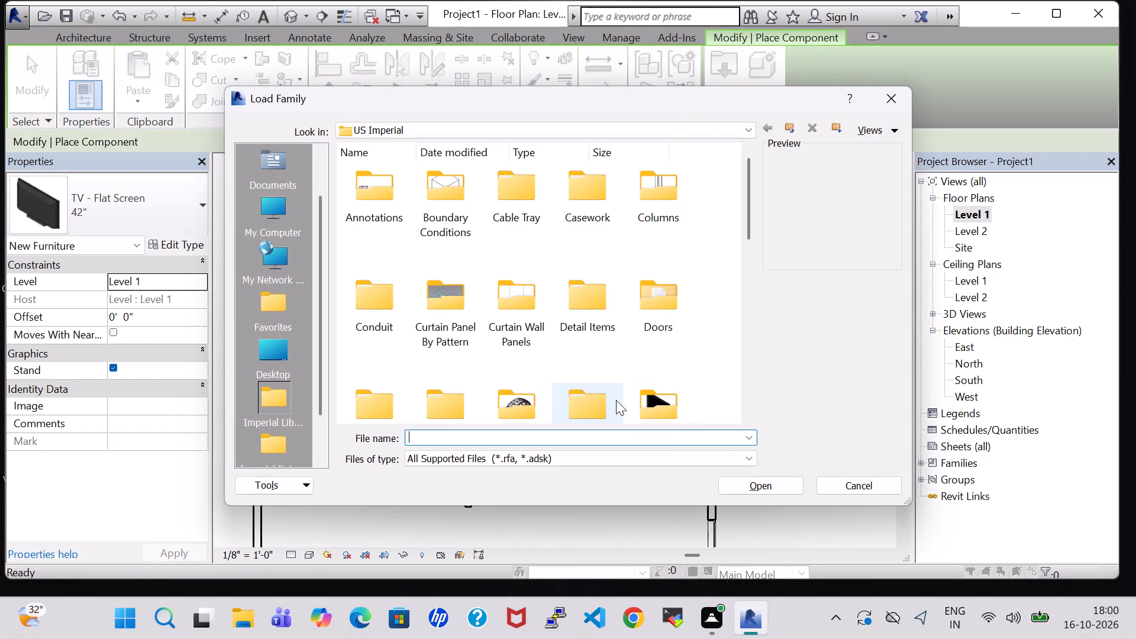
double_click(658, 404)
double_click(514, 208)
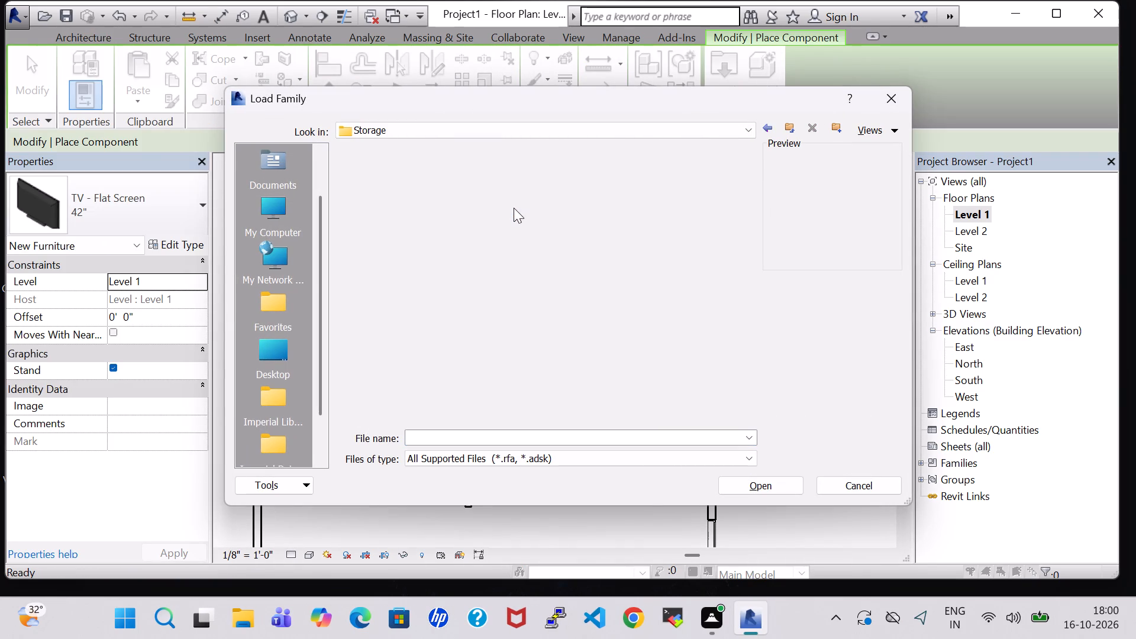
left_click(493, 298)
left_click(770, 491)
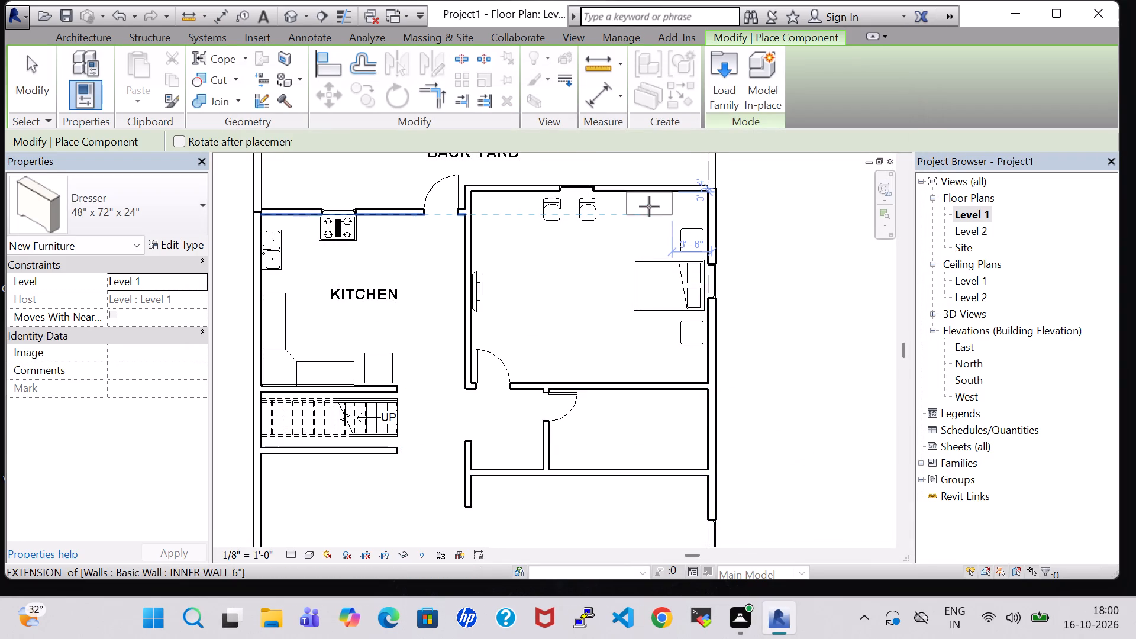
scroll(649, 206, "up", 2)
left_click(649, 206)
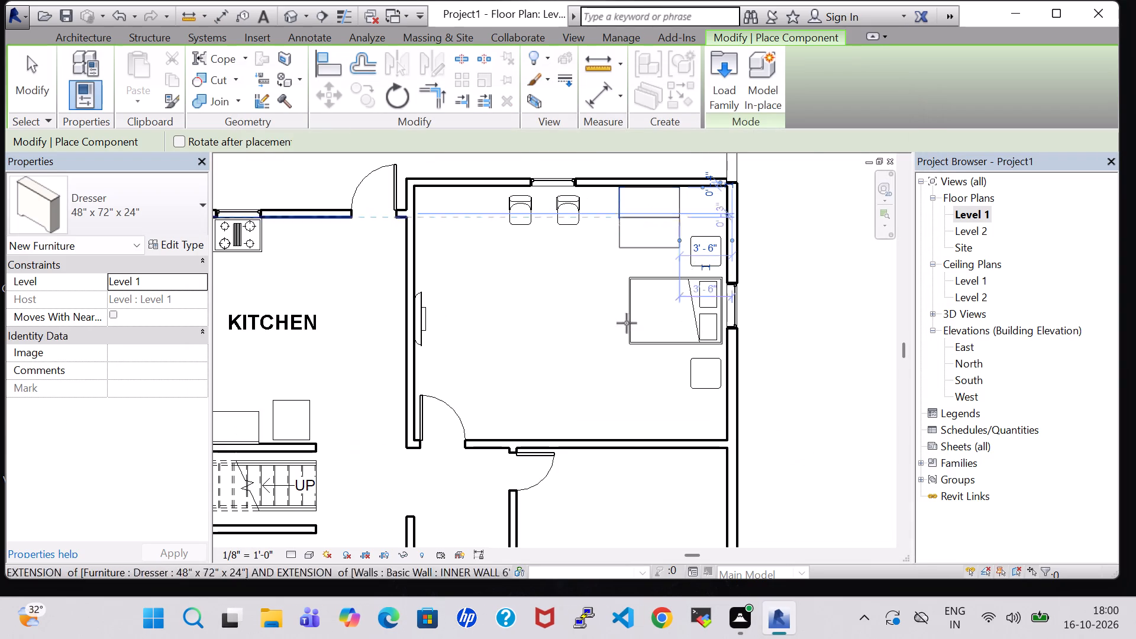
key("Escape")
key("Escape")
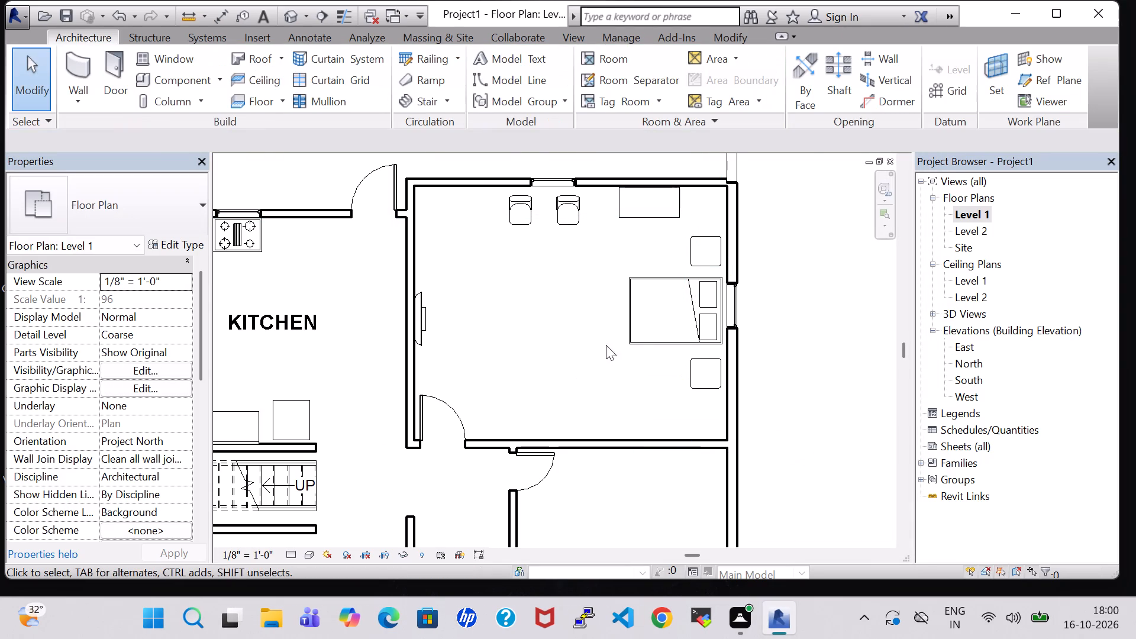
Load the Cabinet-File 3 Drawer family and place a 15" x 18" cabinet against the northeast room's south wall, facing north.
left_click(213, 79)
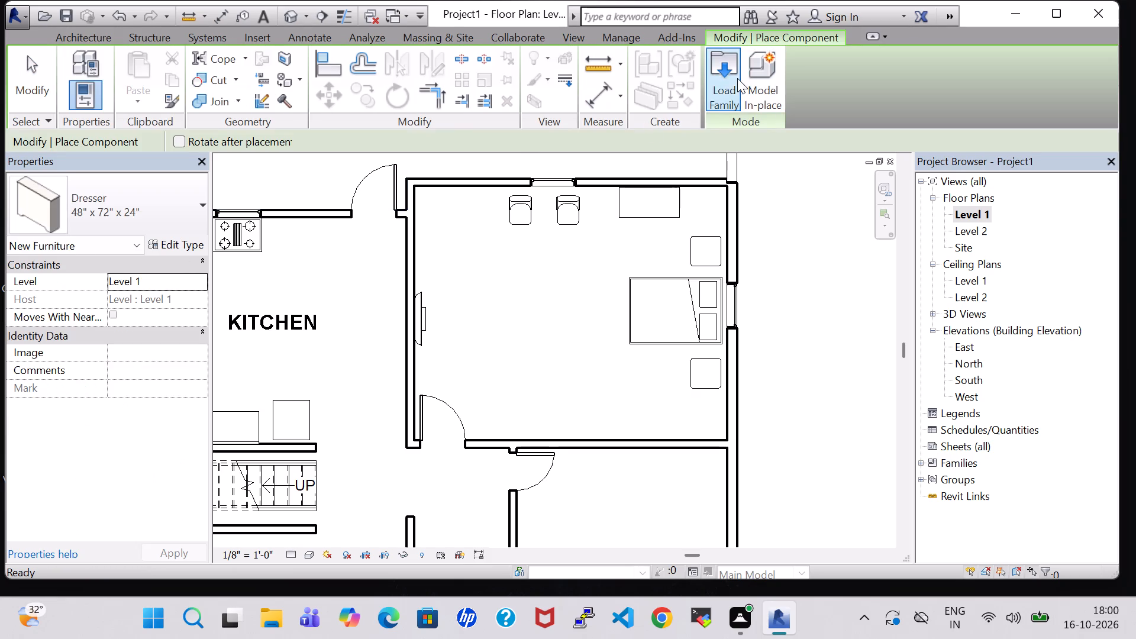
left_click(734, 78)
double_click(673, 403)
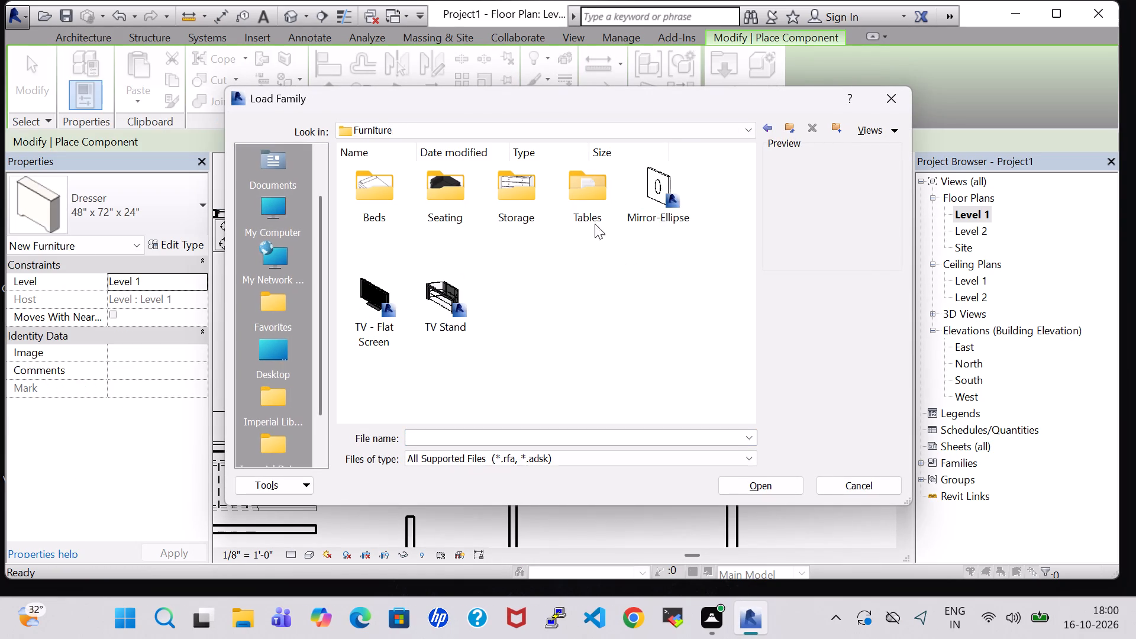
double_click(521, 193)
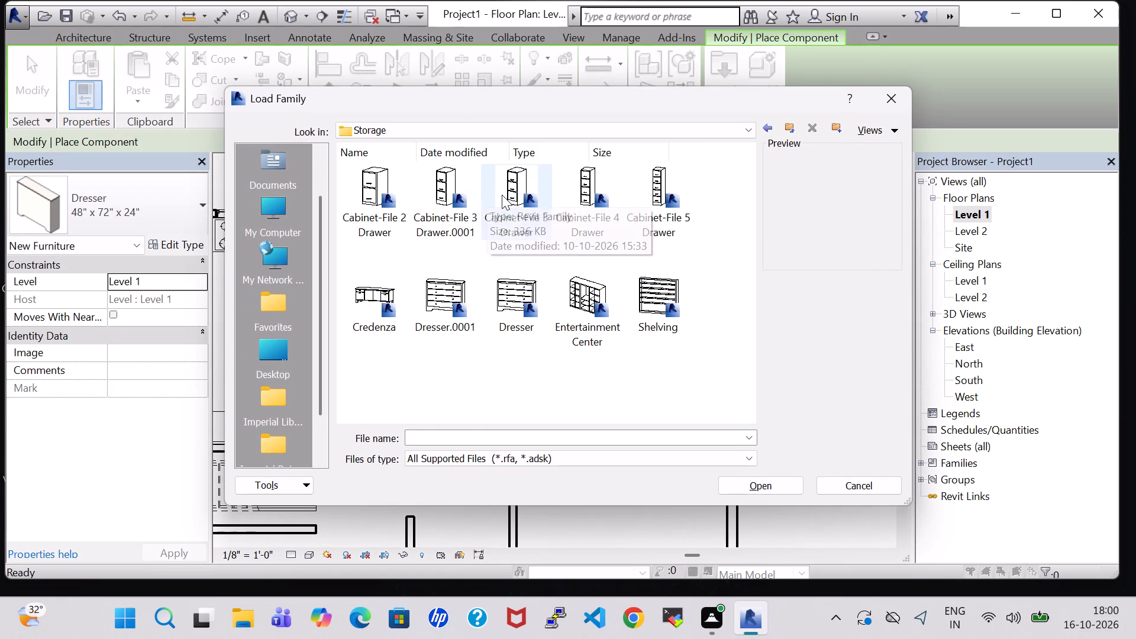
left_click(503, 195)
left_click(785, 485)
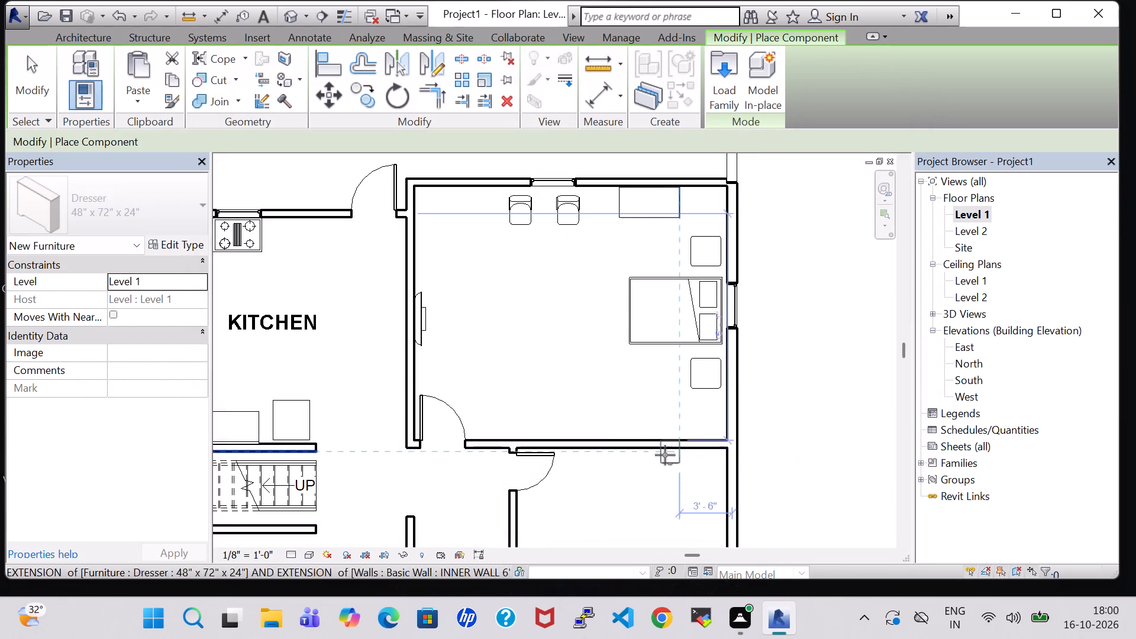
key("space")
key("space")
key("space")
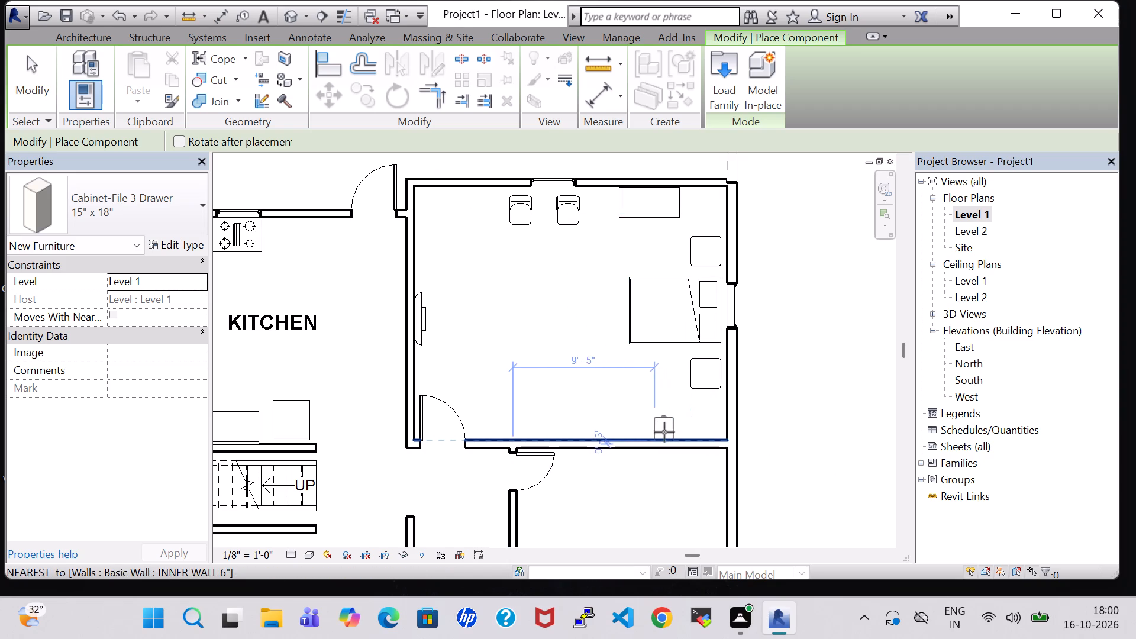
left_click(651, 432)
key("Escape")
key("Escape")
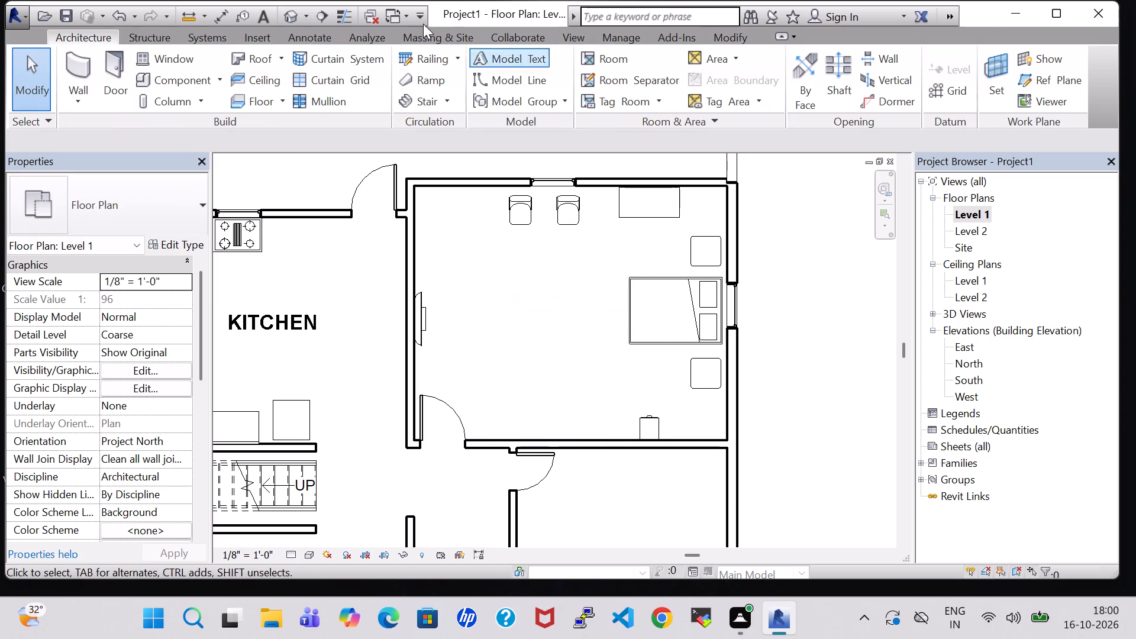
Examine the northeast room's dresser, TV and file cabinet in the 3D view from several angles.
left_click(283, 13)
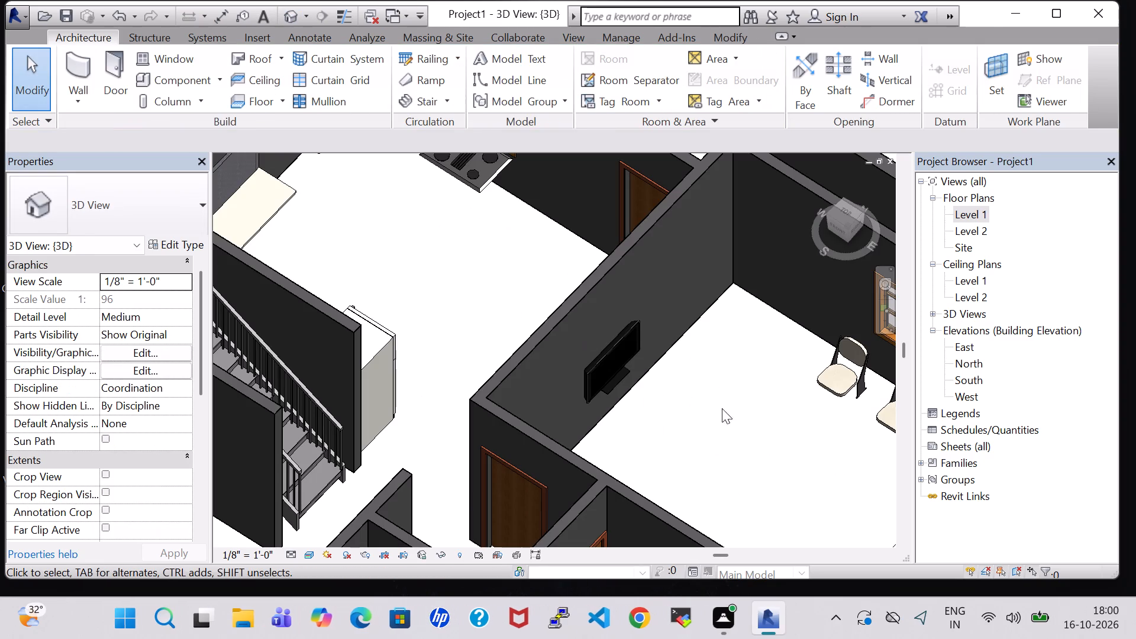
middle_click_drag(783, 438, 382, 335)
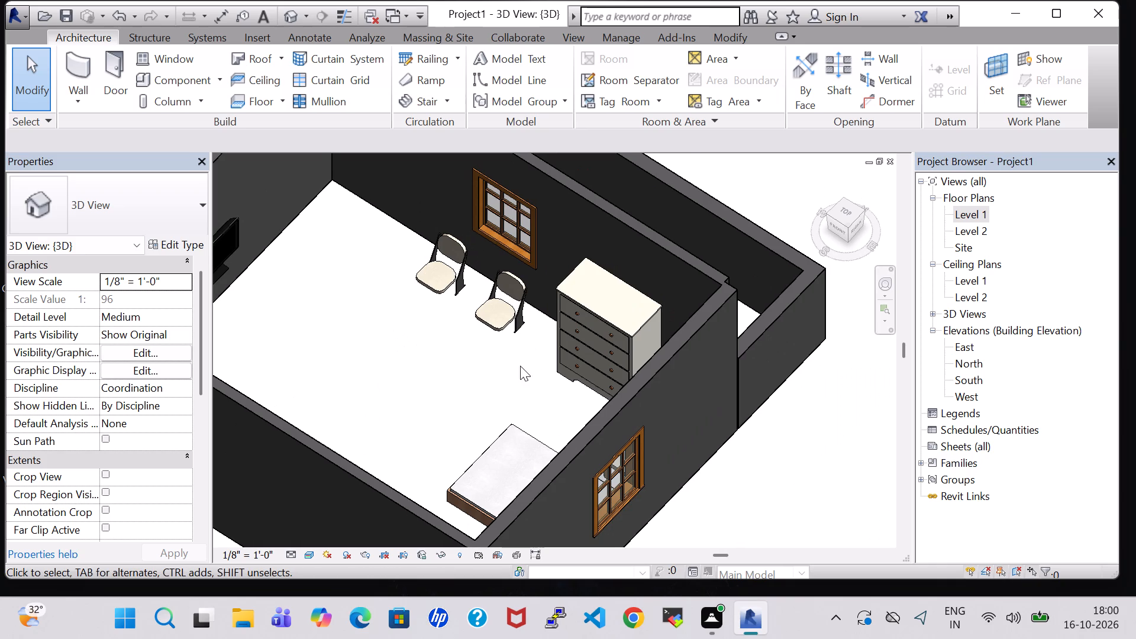
middle_click_drag(488, 382, 411, 456, "shift")
middle_click_drag(421, 519, 553, 235)
scroll(421, 519, "up", 1)
middle_click_drag(557, 319, 467, 330)
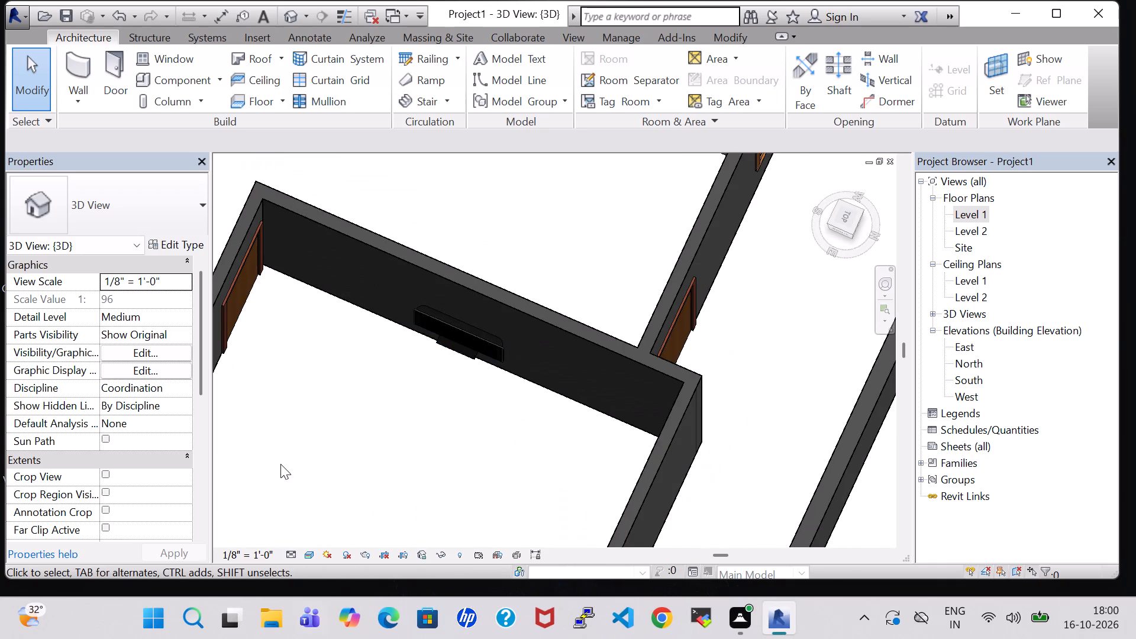
middle_click_drag(280, 464, 605, 241)
middle_click(624, 225)
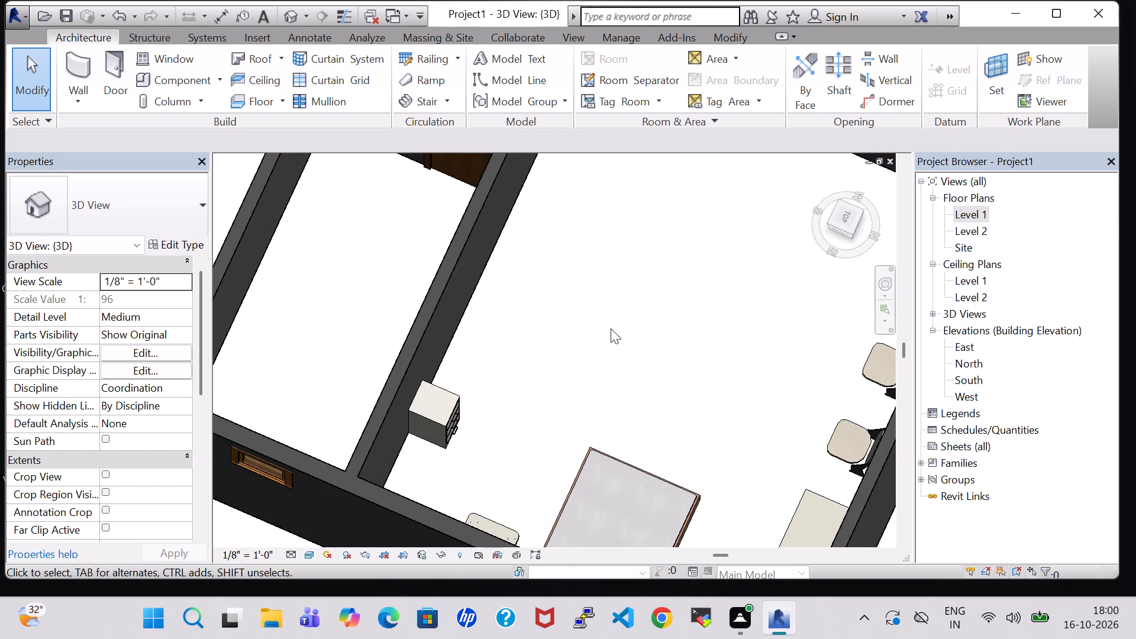
In the Level 1 floor plan, place a tagged room in the northeast room and name it BEDROOM.
double_click(982, 221)
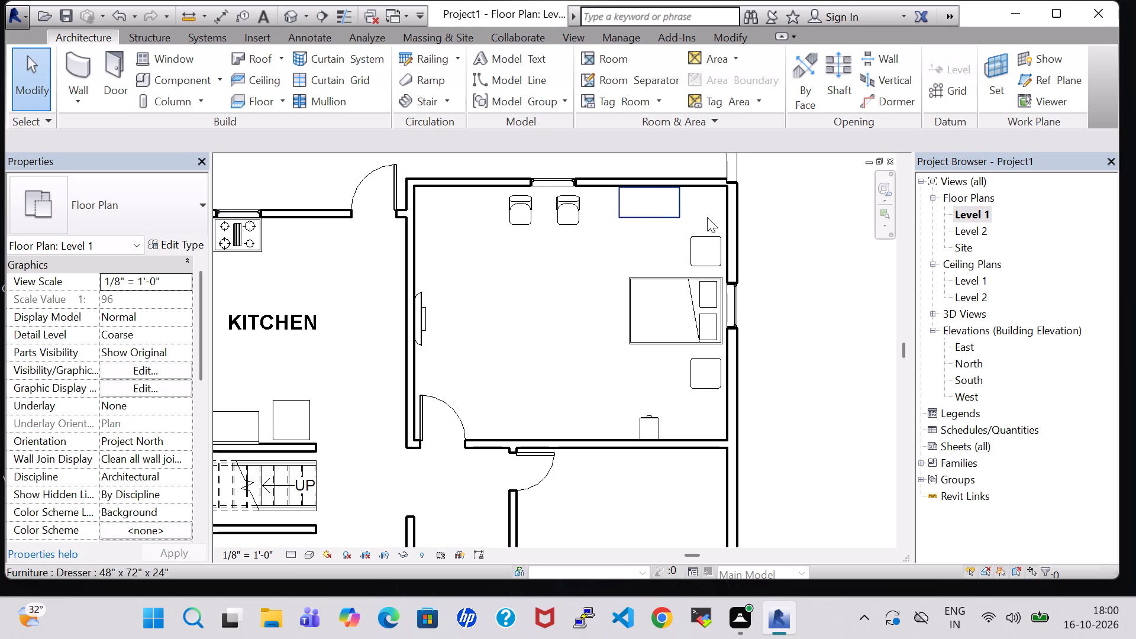
scroll(711, 226, "down", 1)
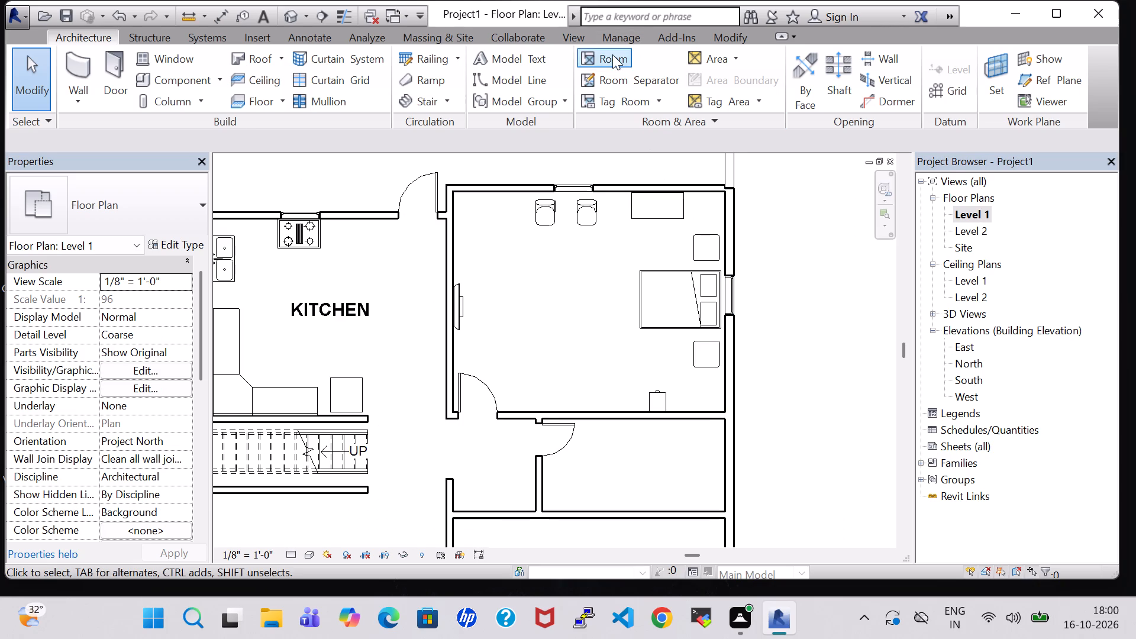
left_click(612, 54)
left_click(603, 328)
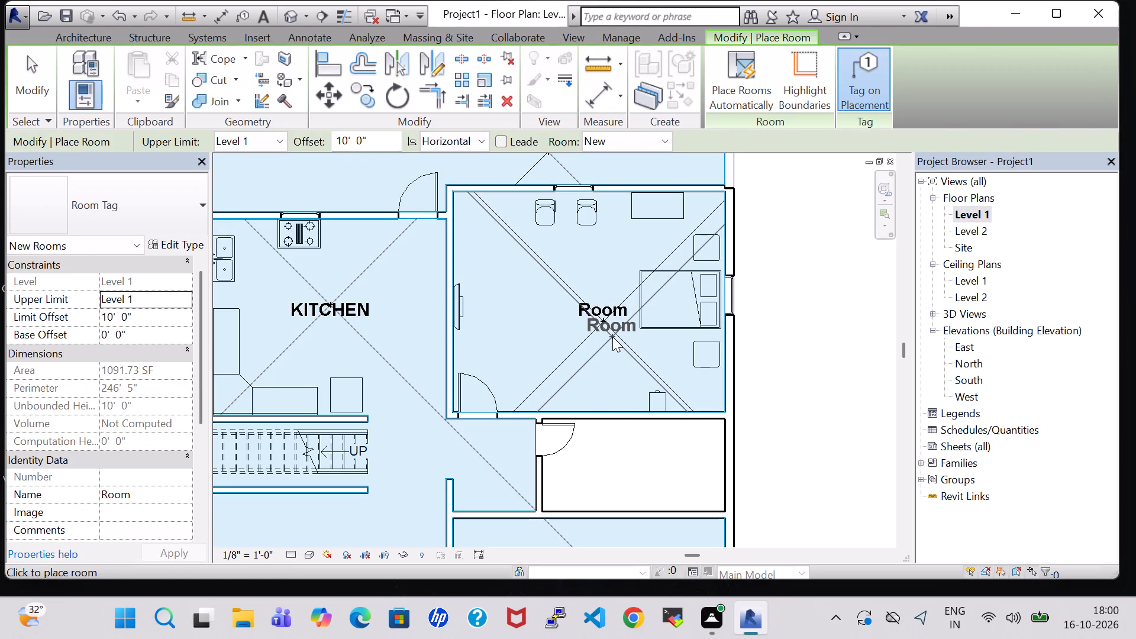
key("Escape")
key("Escape")
double_click(606, 311)
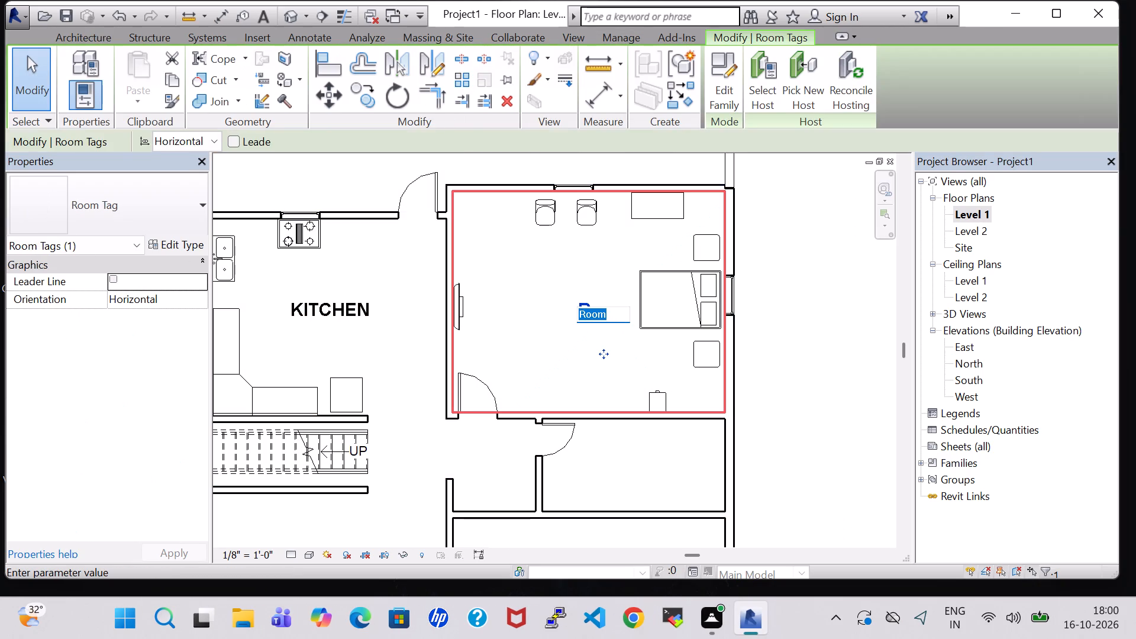
key("BackSpace")
type("BEDROOM")
key("Return")
Nudge the BEDROOM tag west and slightly north, clear of the bed.
key("Left")
key("Left")
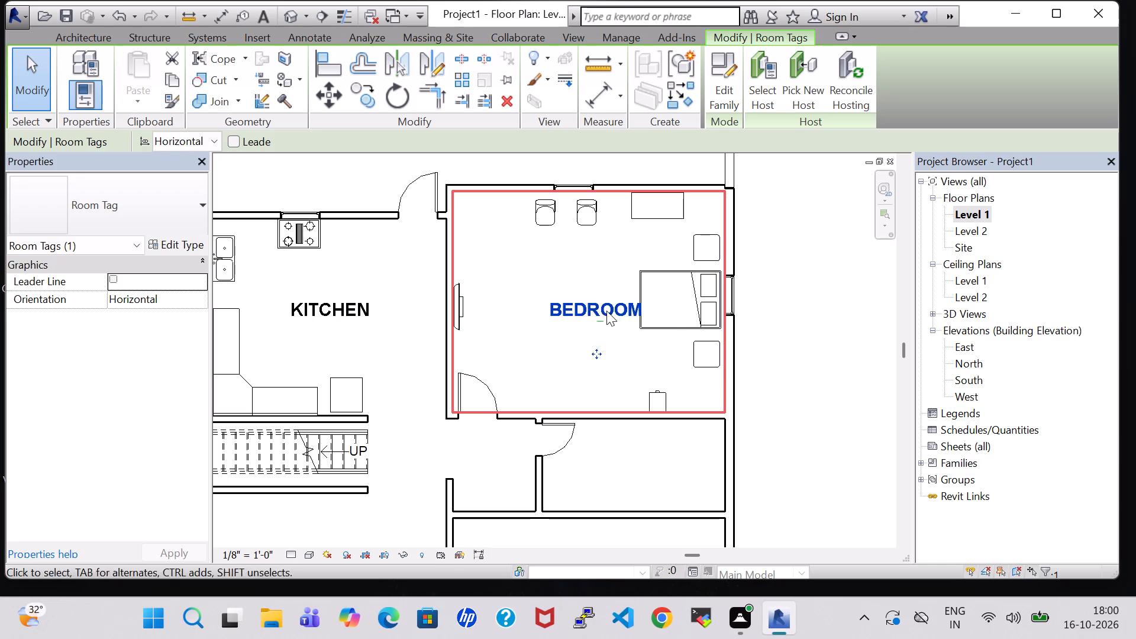
key("Left")
key("Left")
key("Left")
key("Left")
key("Left")
key("Left")
key("Left")
key("Up")
key("Up")
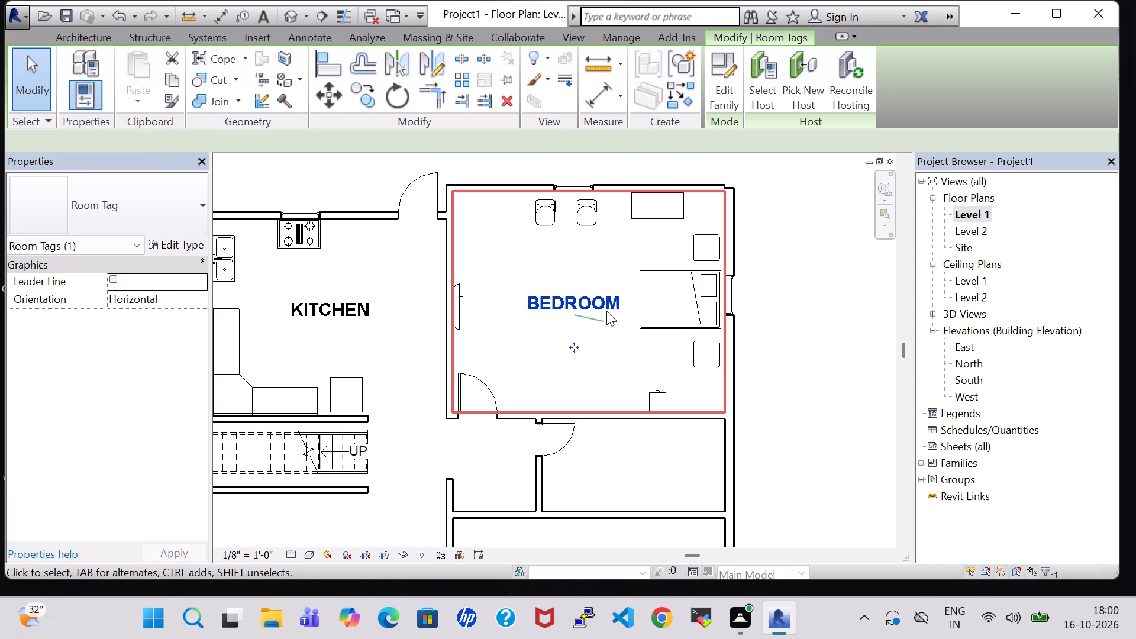
key("Left")
left_click(835, 341)
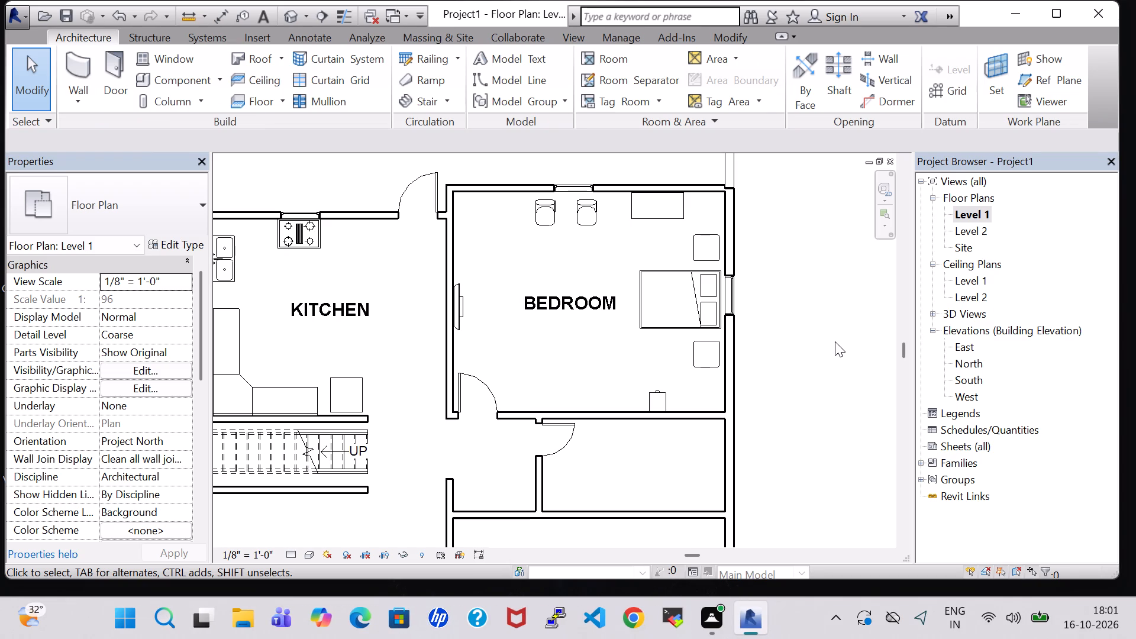
Load the RPC Plant - Tropical family from the Planting library and place two Agave - 1.5' plants along the bedroom's west wall, flanking the TV.
scroll(835, 341, "down", 2)
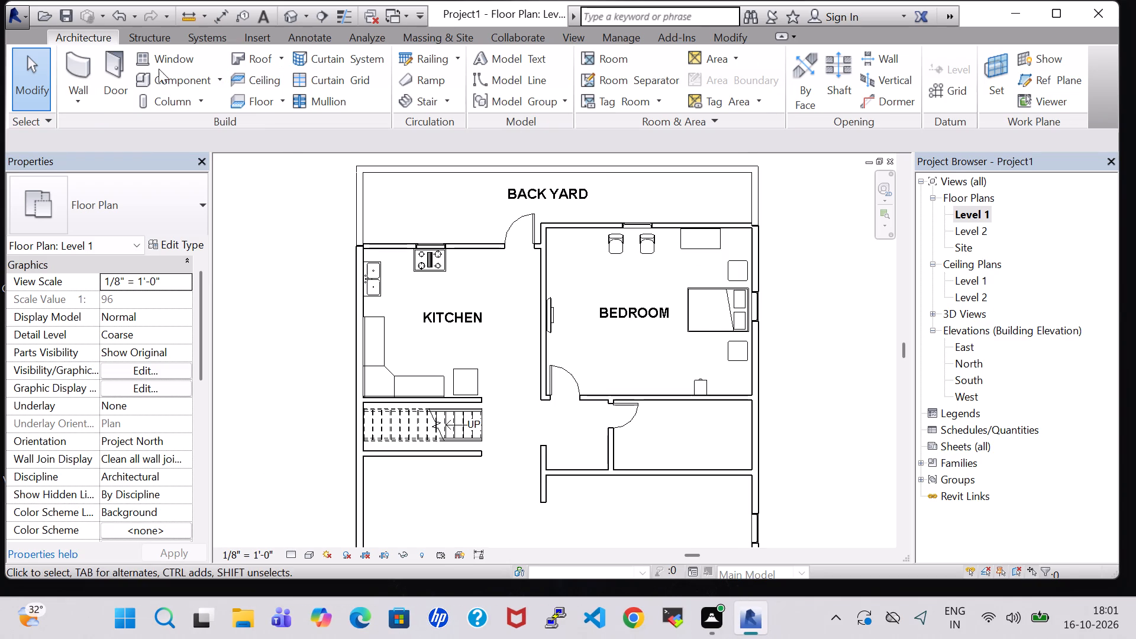
left_click(166, 76)
left_click(716, 69)
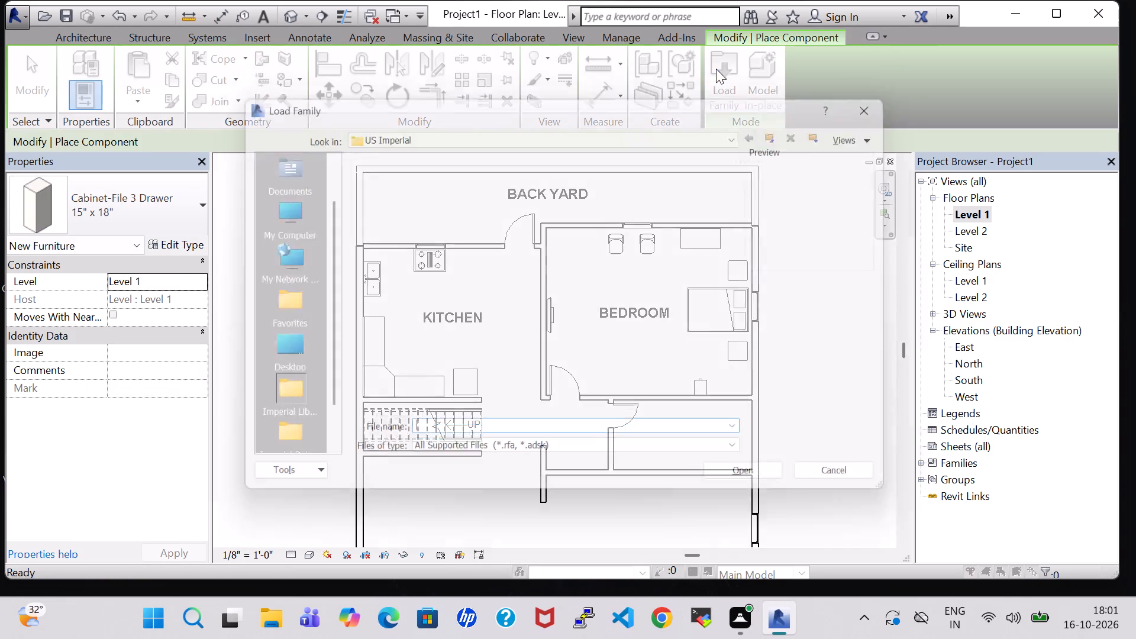
scroll(531, 386, "down", 2)
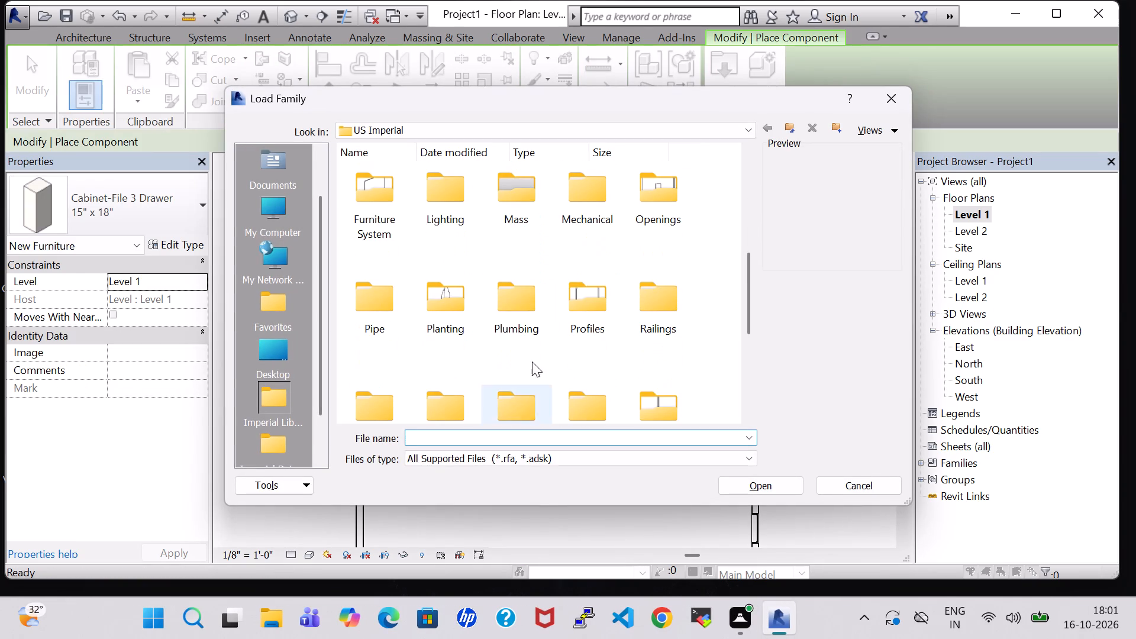
double_click(454, 305)
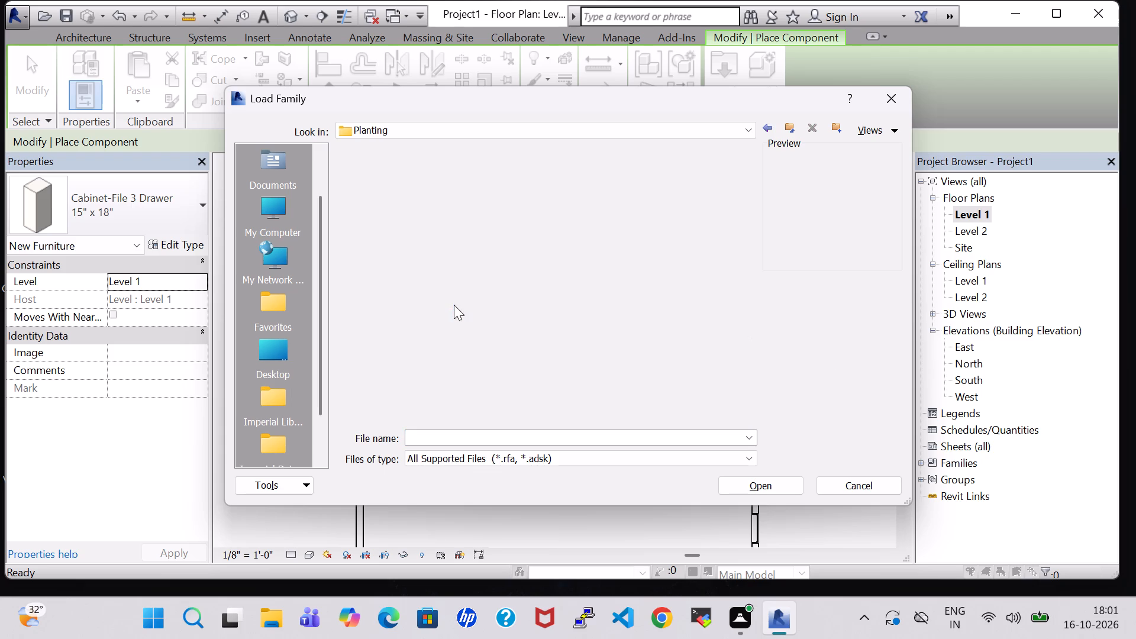
left_click(373, 206)
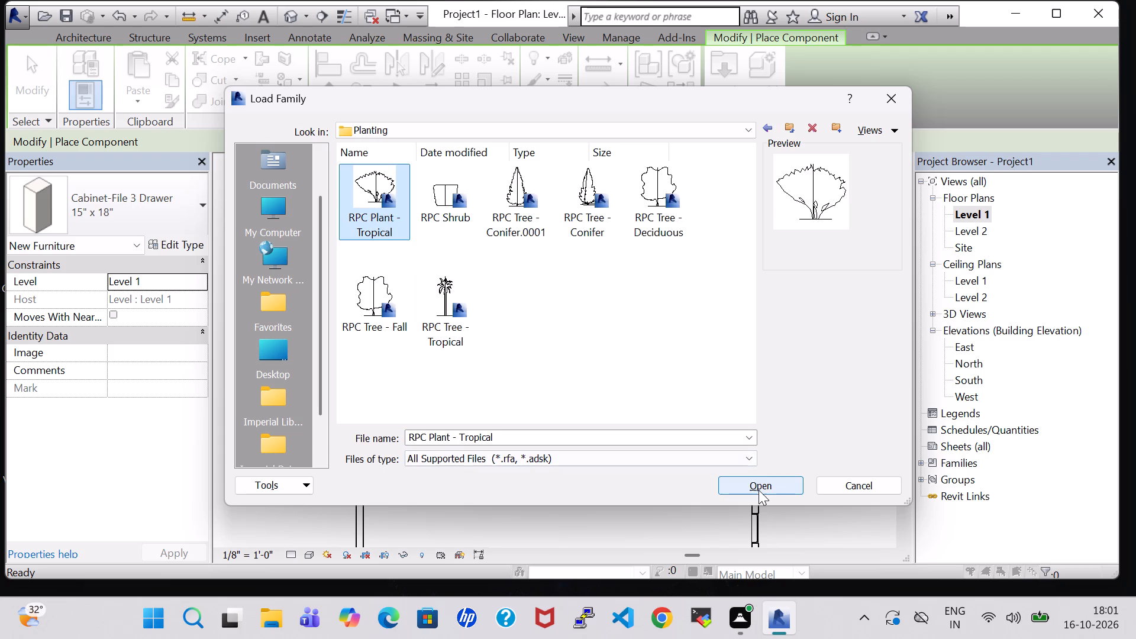
left_click(759, 490)
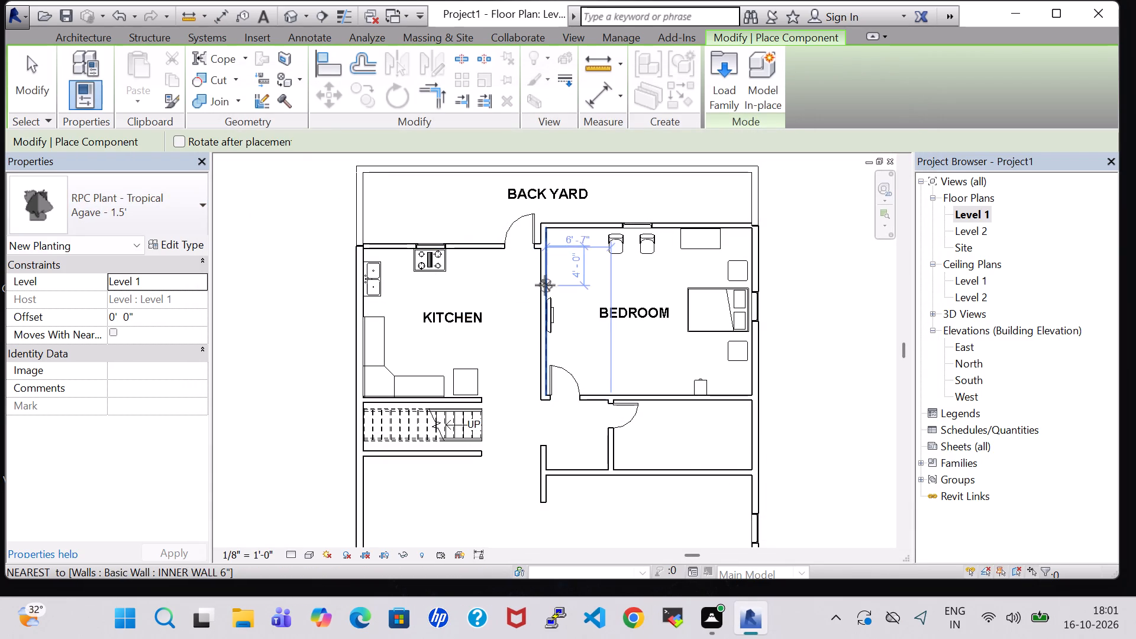
scroll(552, 286, "up", 3)
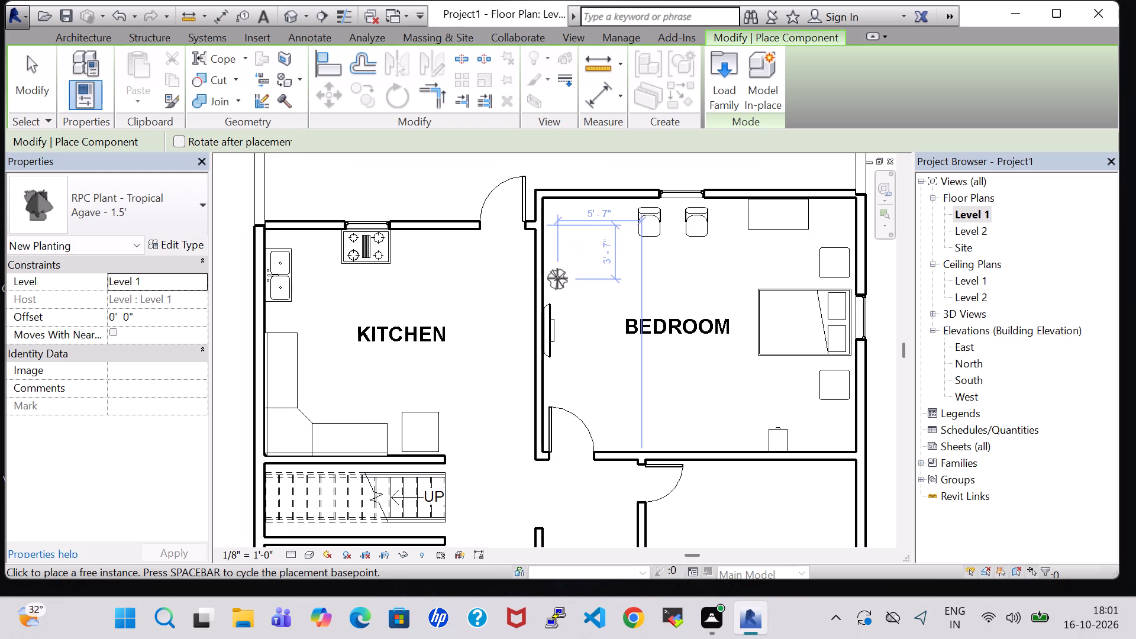
left_click(557, 278)
left_click(556, 374)
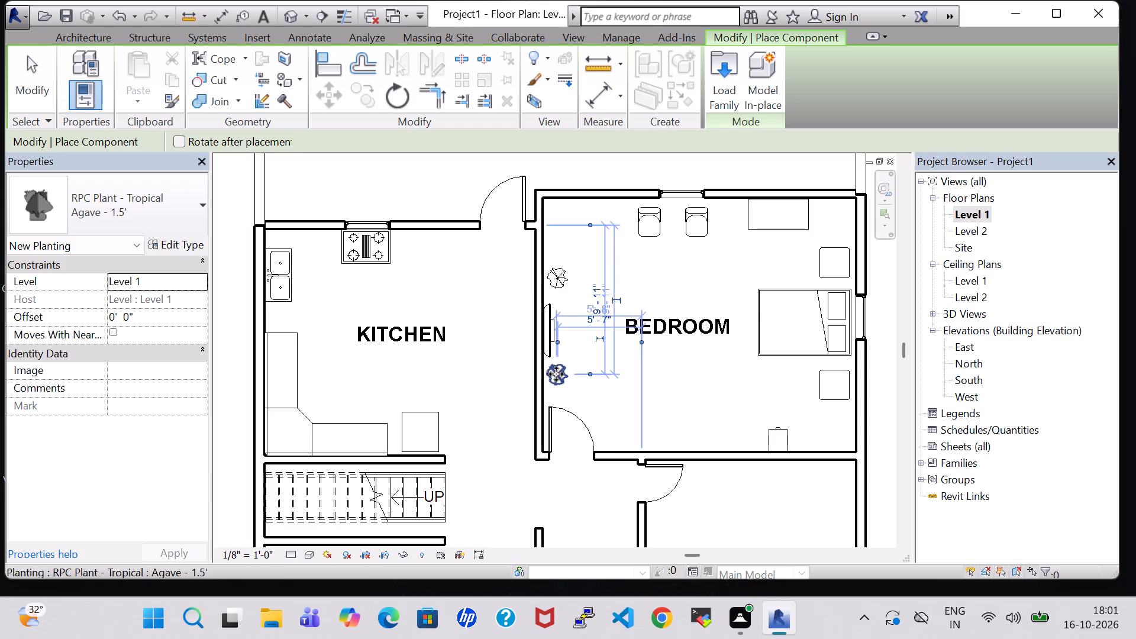
key("Escape")
key("Escape")
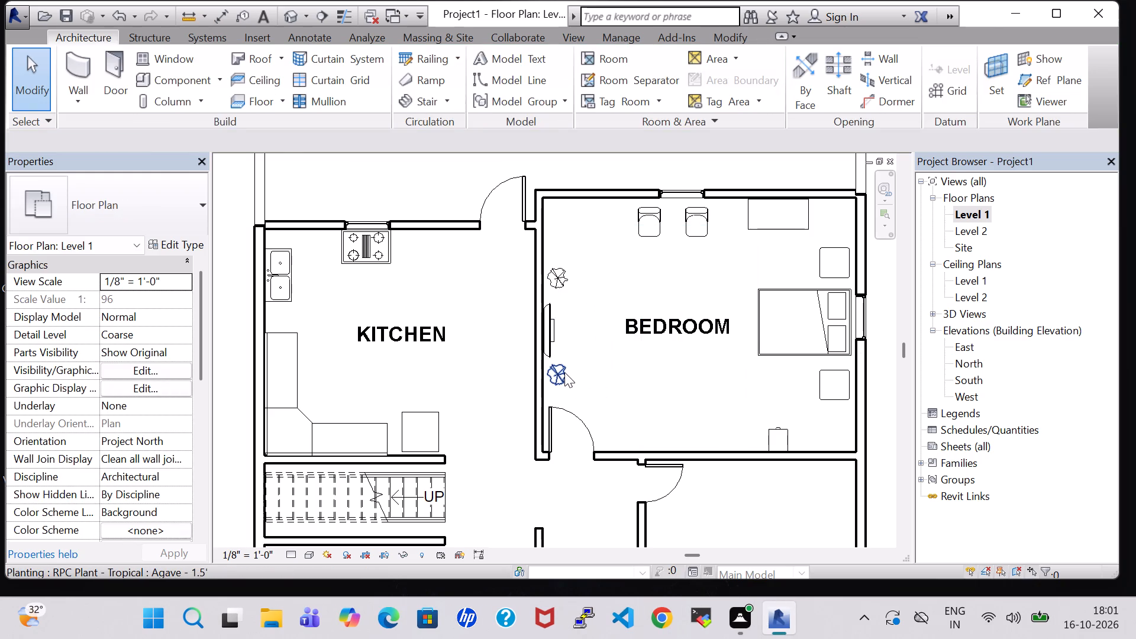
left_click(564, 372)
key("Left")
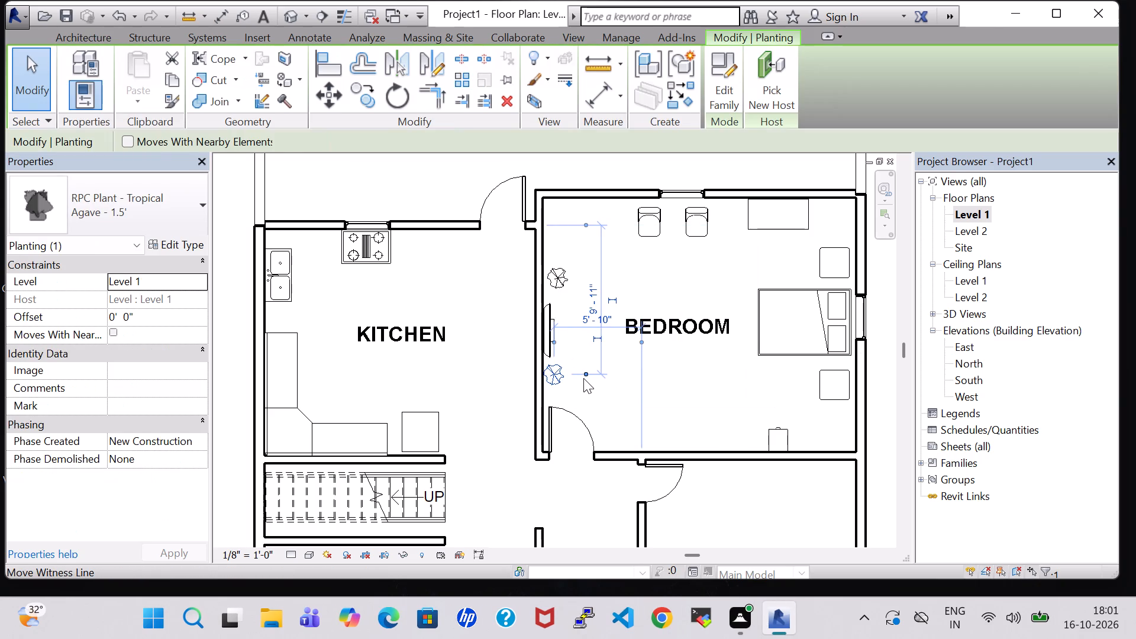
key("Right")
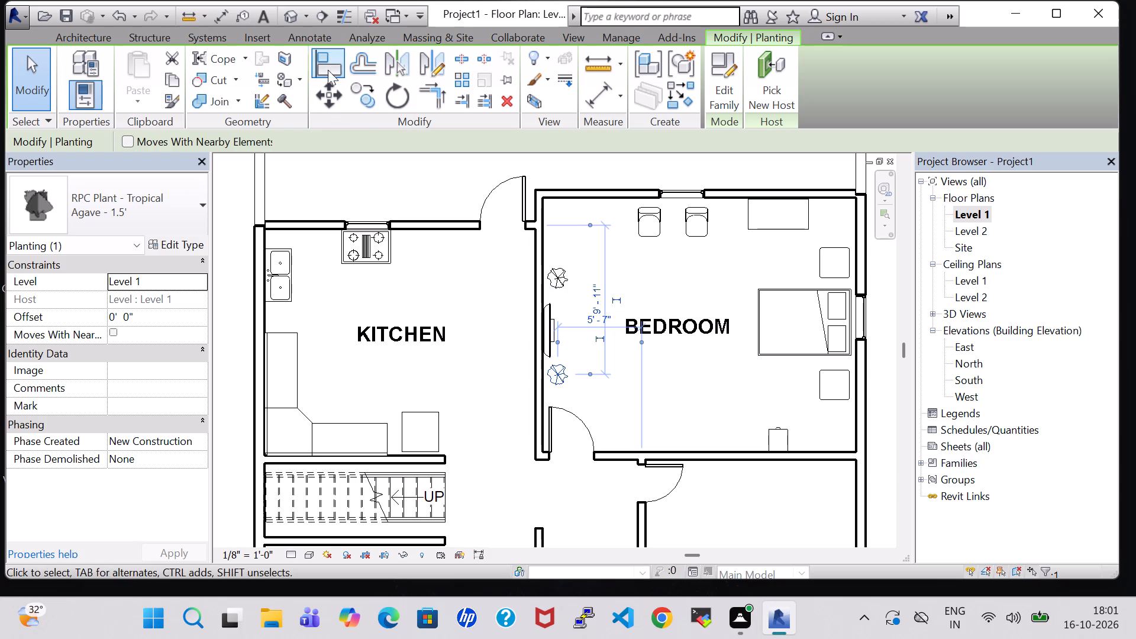
Examine the two agave plants and the TV on the bedroom's west wall in the 3D view.
left_click(290, 18)
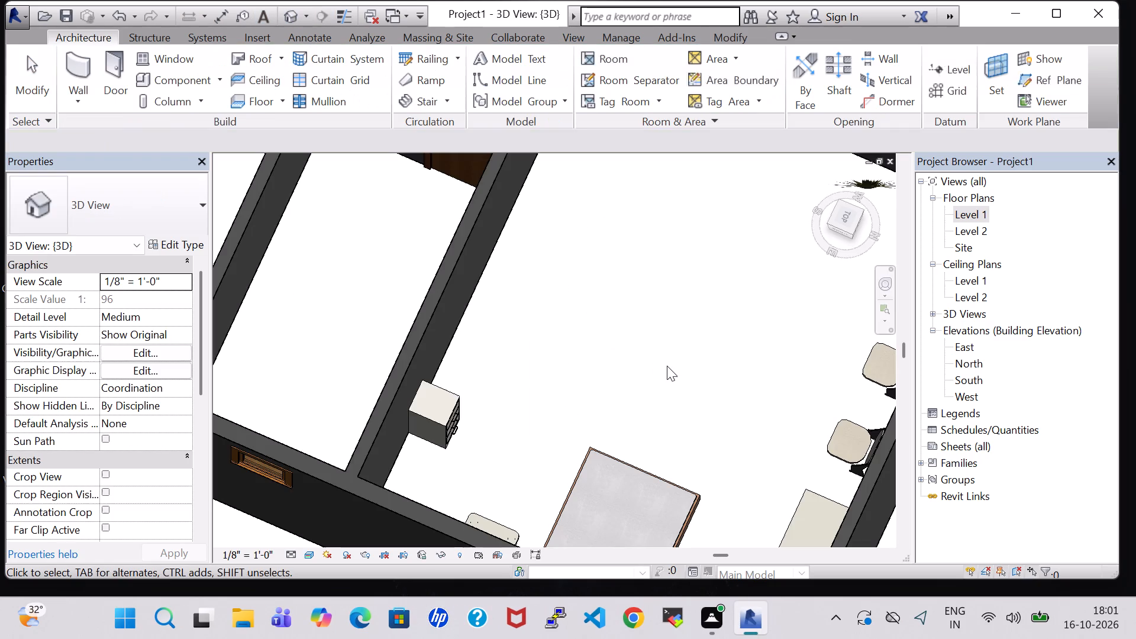
scroll(667, 366, "down", 2)
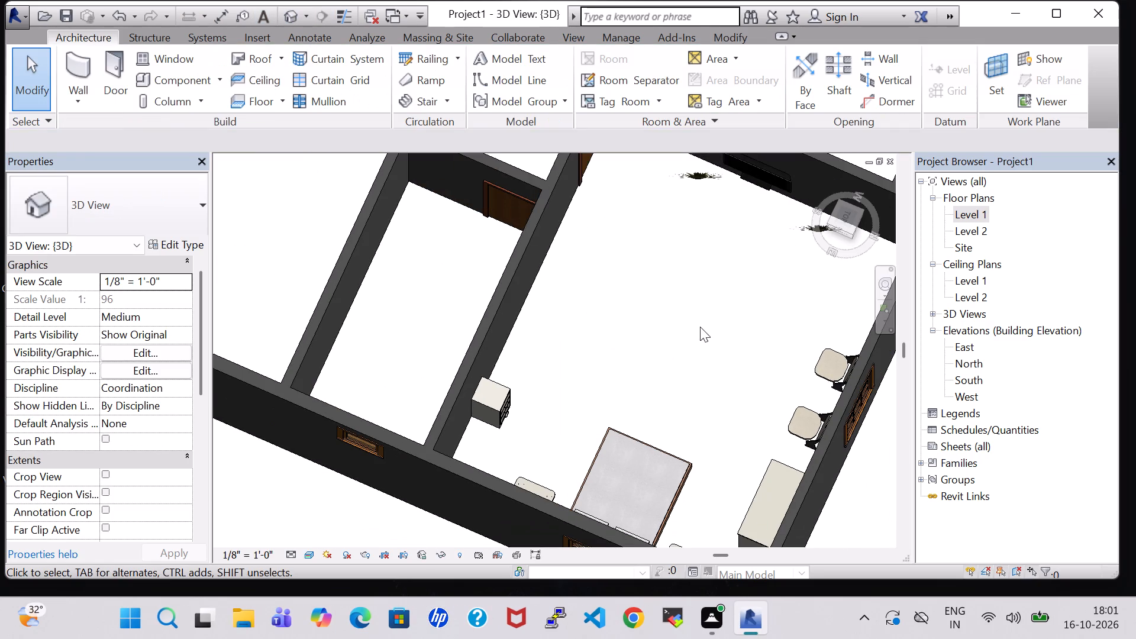
middle_click_drag(711, 394, 730, 249)
middle_click_drag(730, 240, 663, 427)
middle_click_drag(651, 423, 679, 380, "shift")
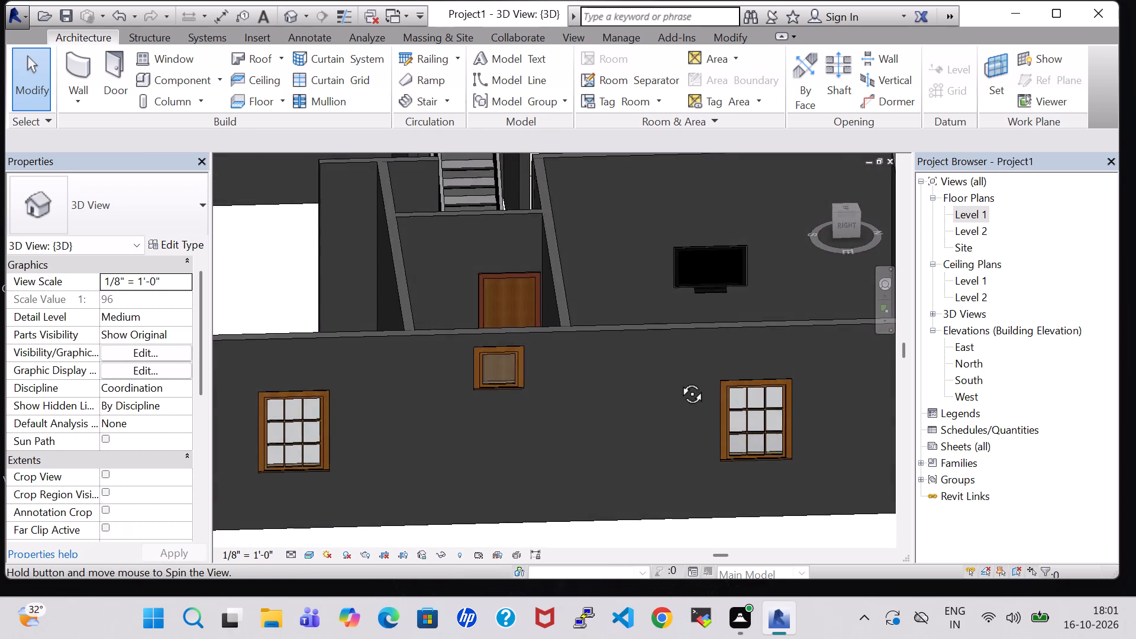
middle_click_drag(679, 380, 677, 382, "shift")
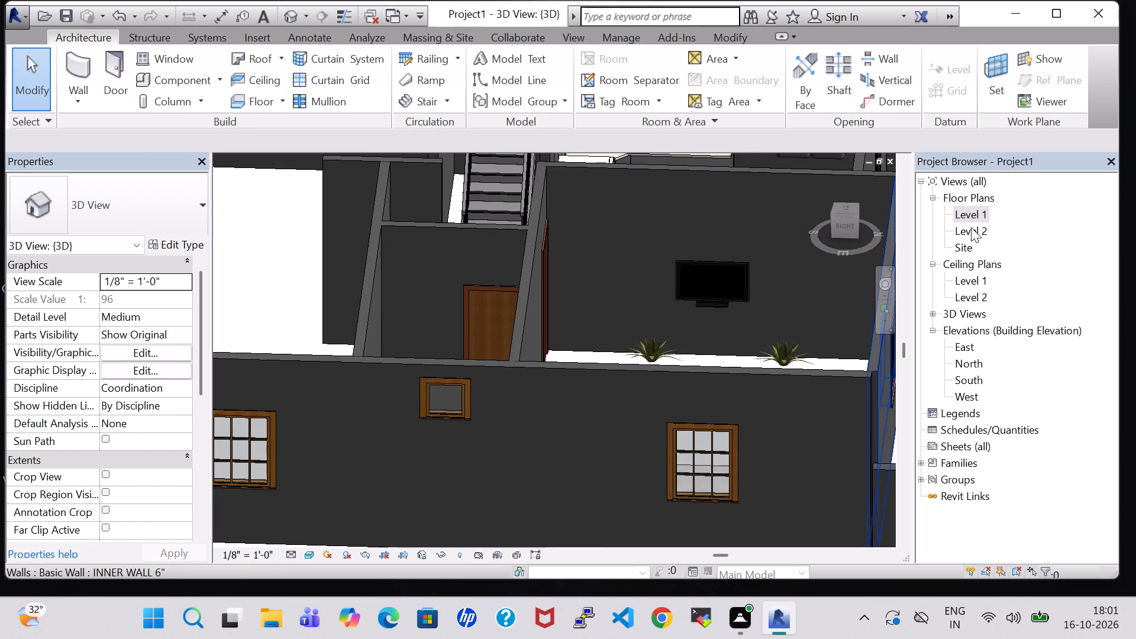
In the Level 1 plan, load Table-Rectangular from the Furniture Tables library and place a 72" x 30" table lengthwise against the bedroom's west wall, centred under the TV.
double_click(973, 217)
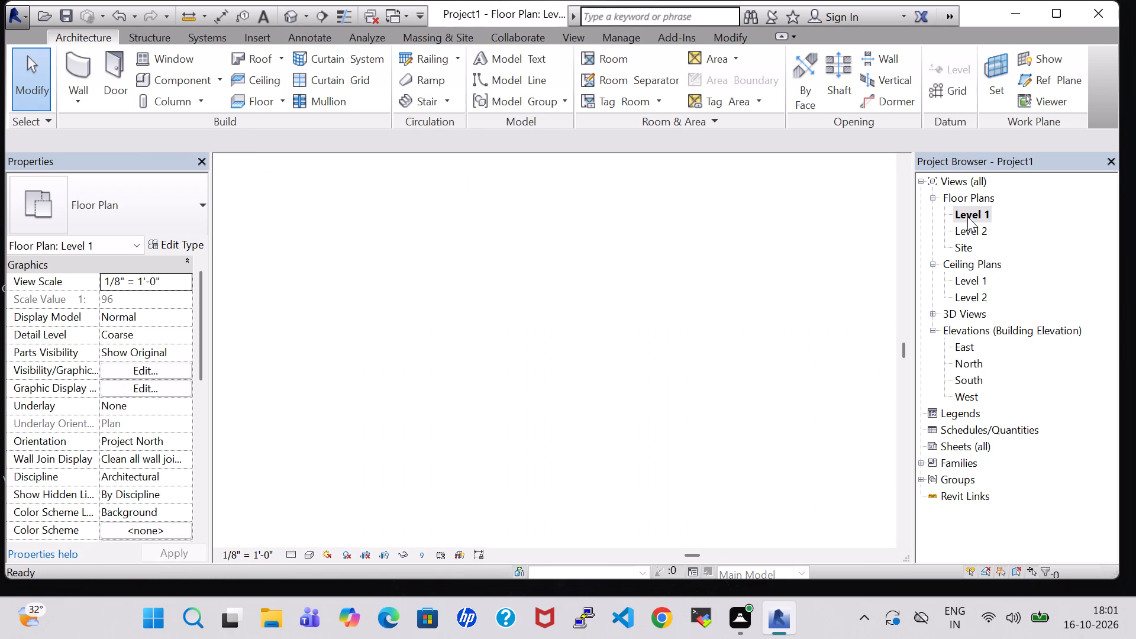
left_click(191, 79)
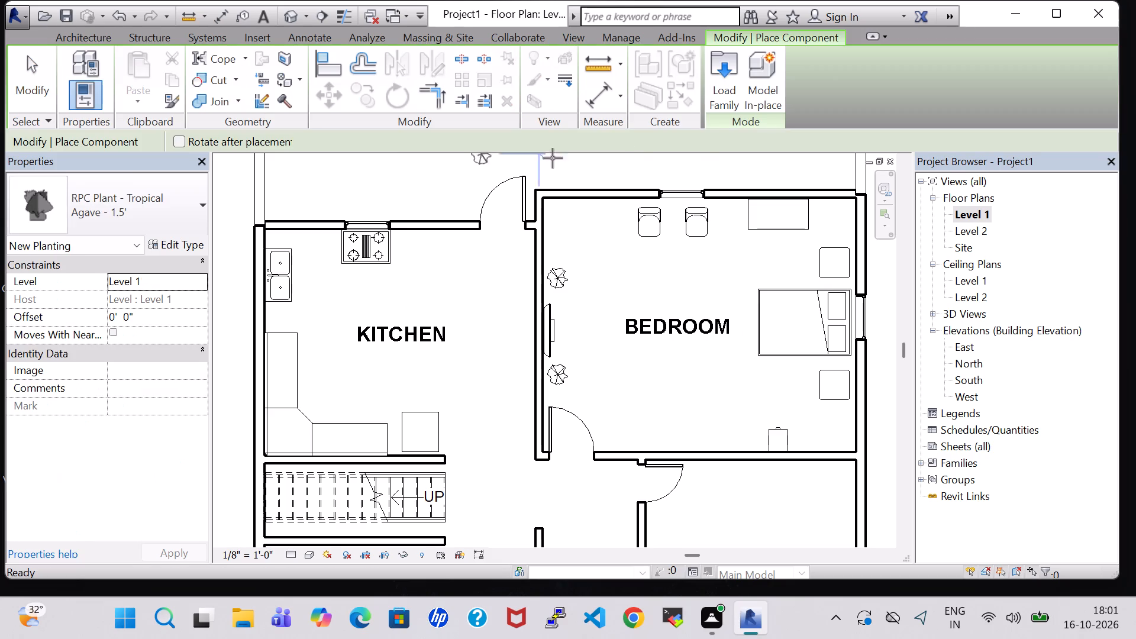
left_click(725, 76)
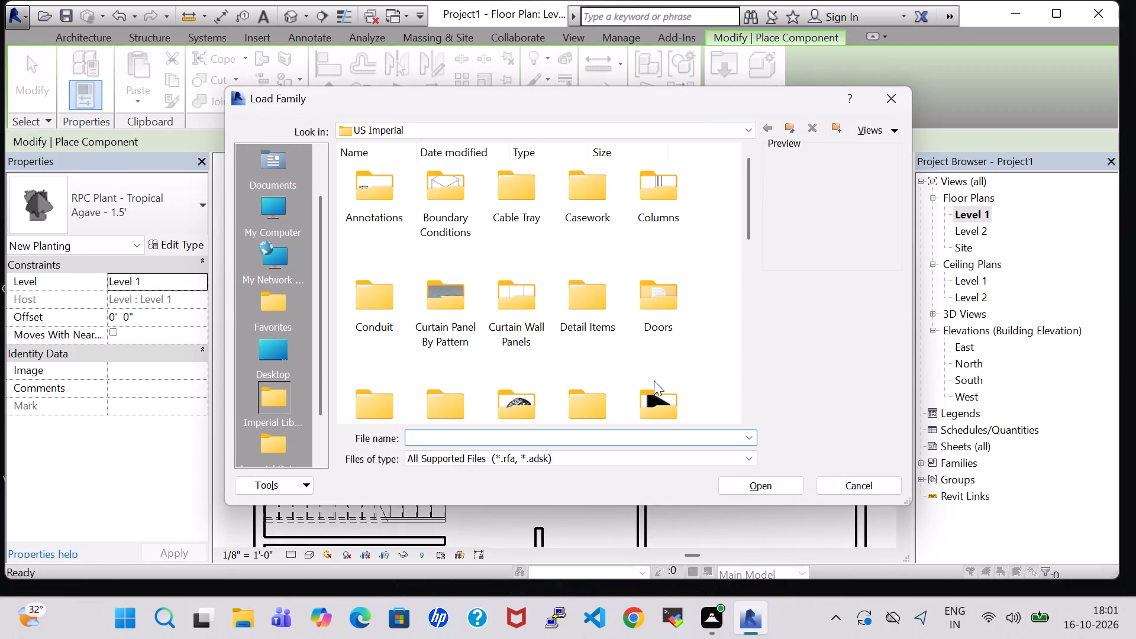
double_click(653, 392)
double_click(589, 199)
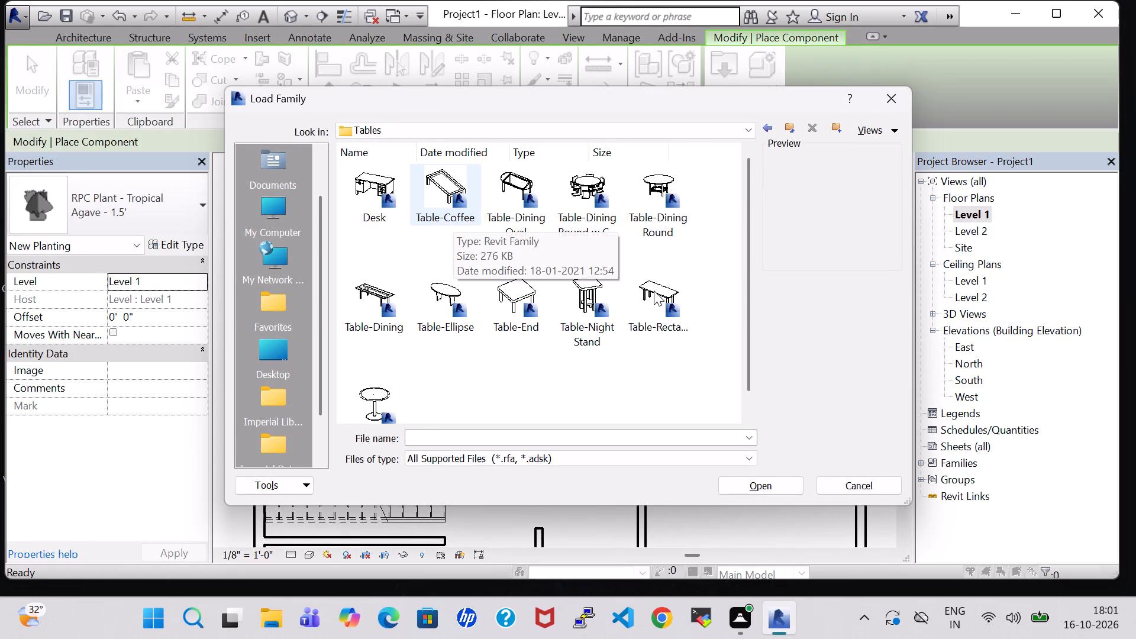
left_click(654, 291)
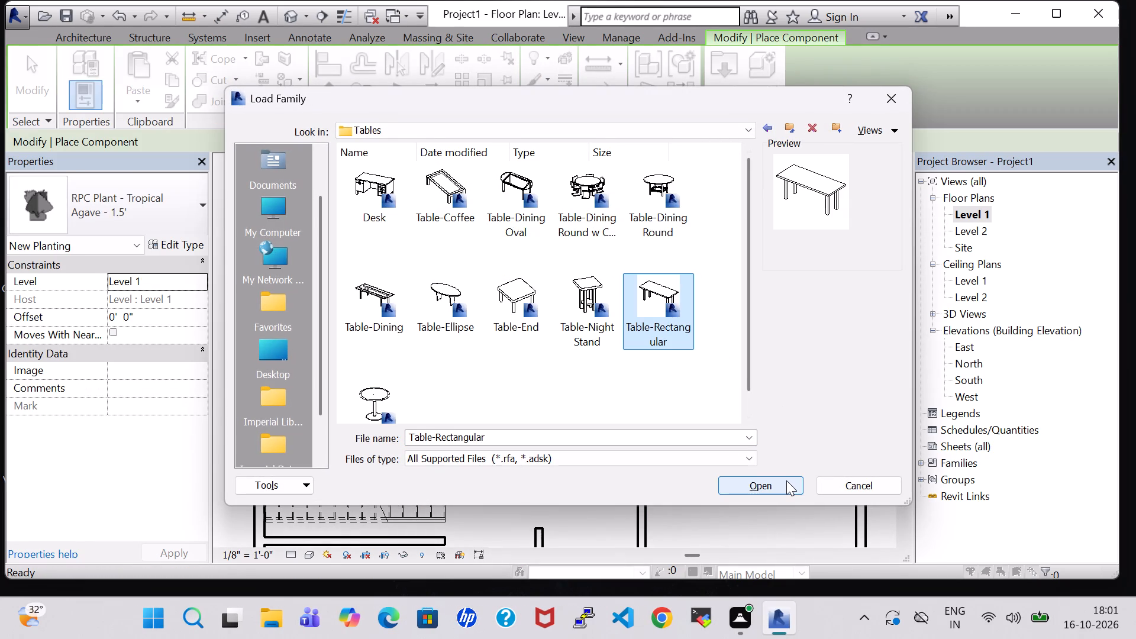
left_click(786, 480)
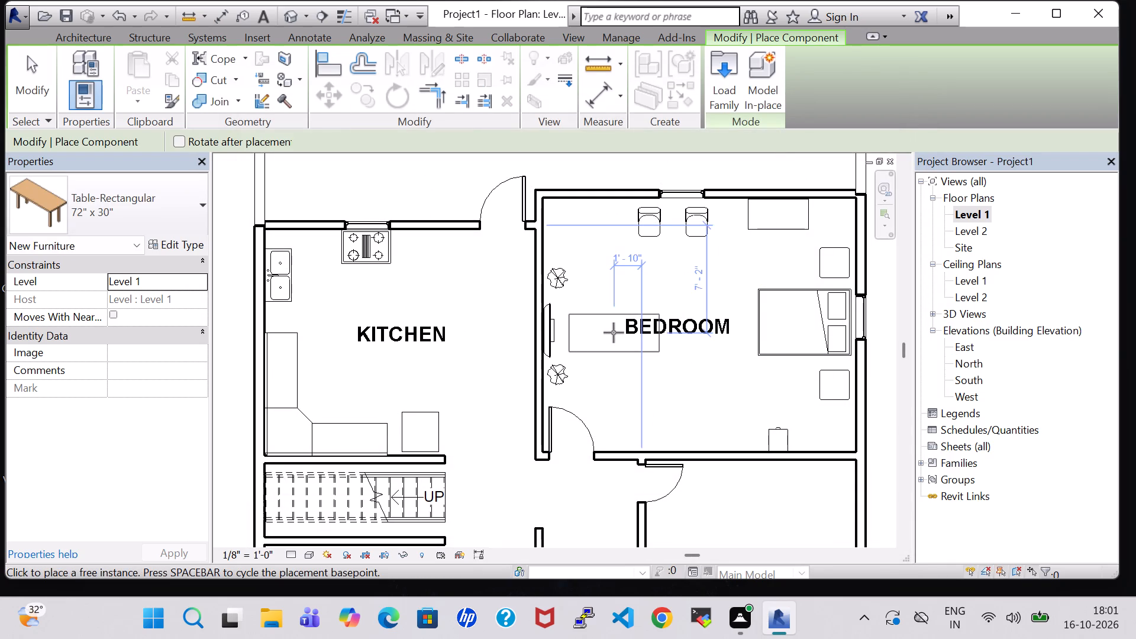
key("space")
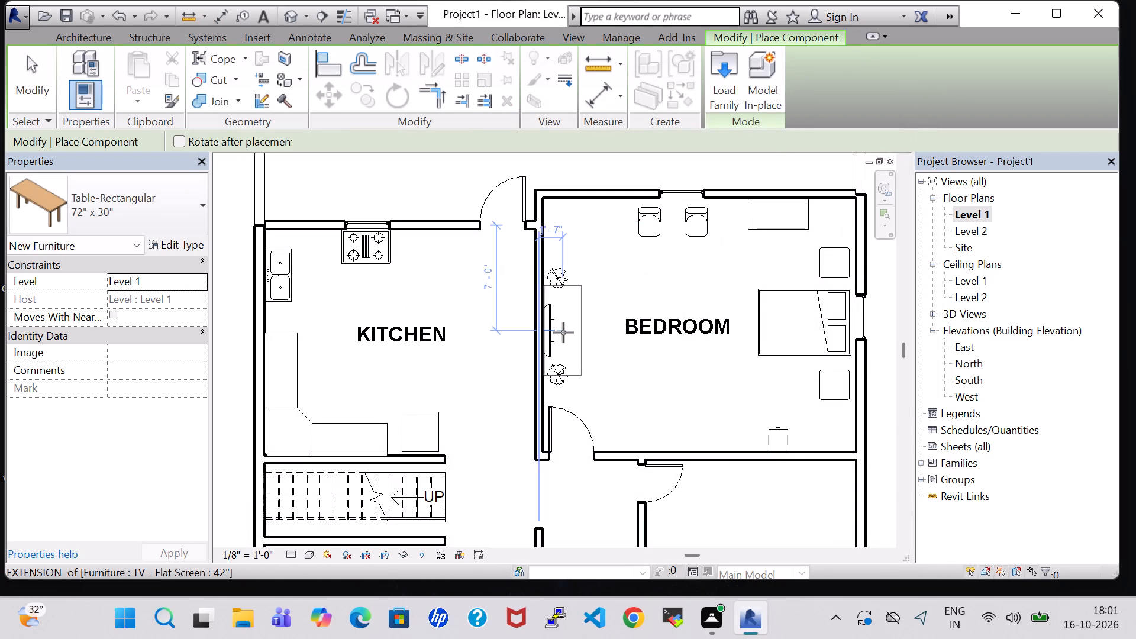
left_click(563, 333)
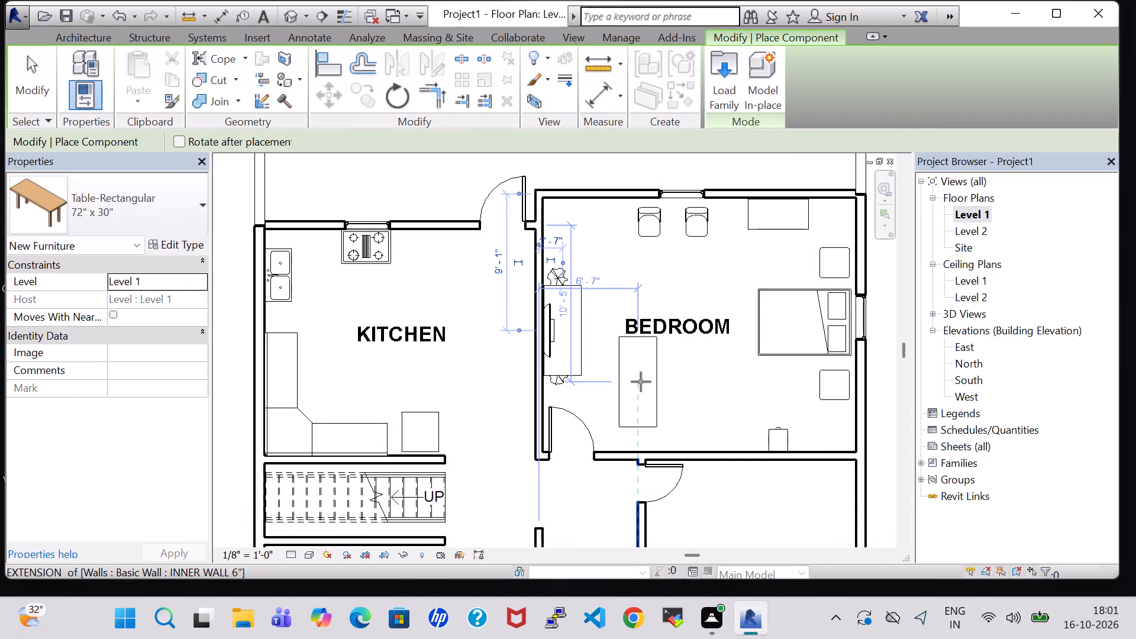
key("Escape")
key("Escape")
Review the type properties of the 72" x 30" table under the TV.
left_click(585, 334)
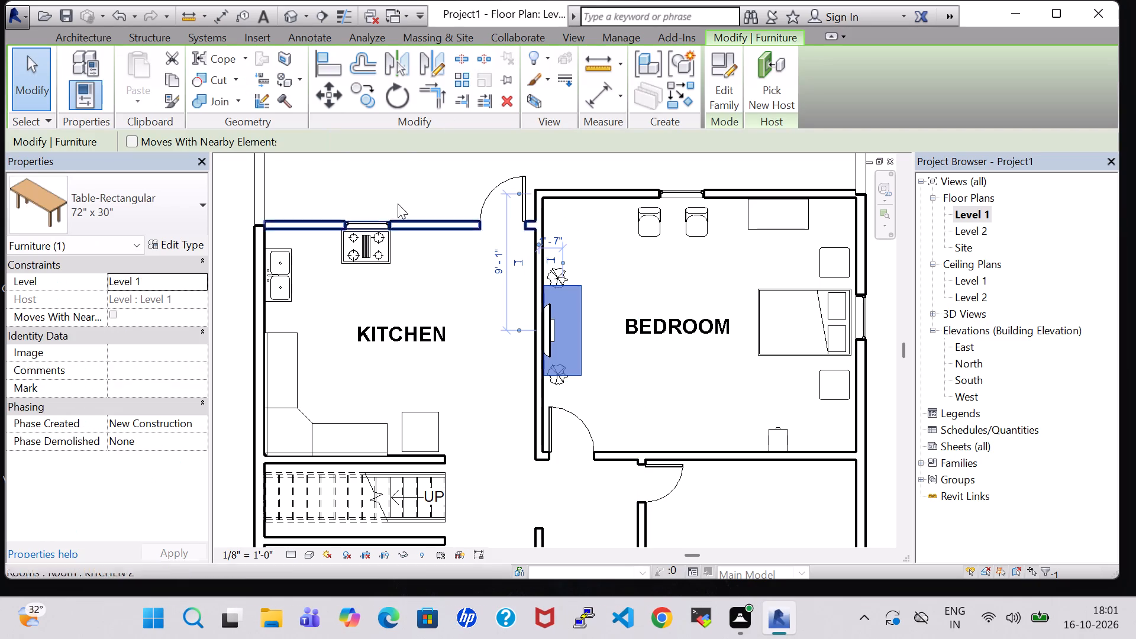
left_click(172, 242)
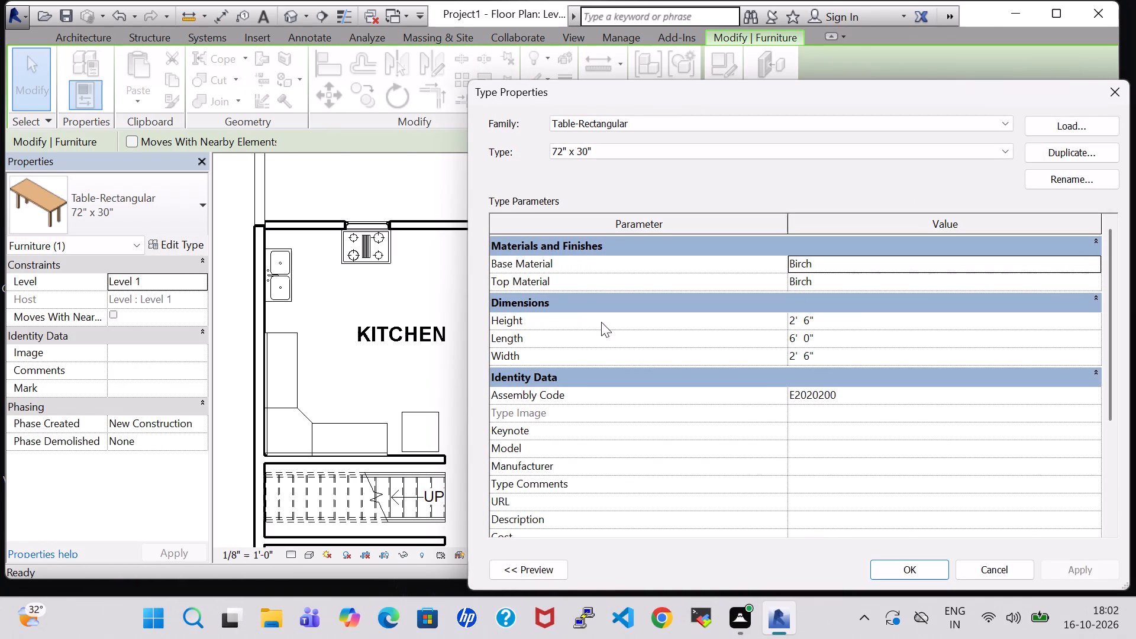
left_click(937, 567)
In the 3D view, nudge the two Agave plants outward along the bedroom's west wall, away from both ends of the table.
left_click(290, 9)
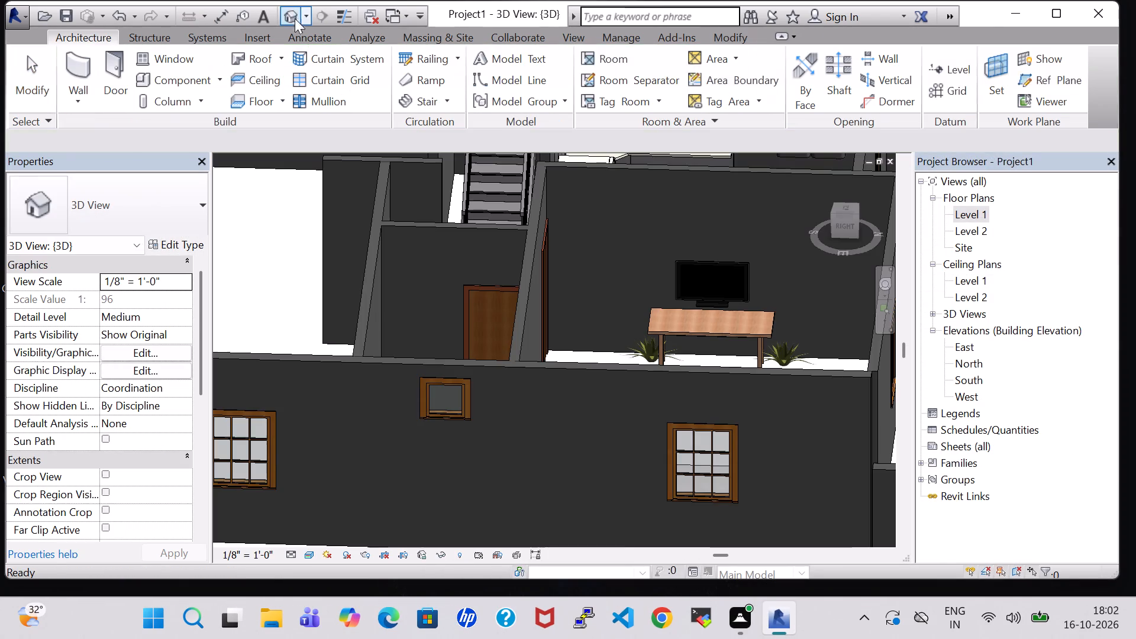
scroll(660, 264, "up", 2)
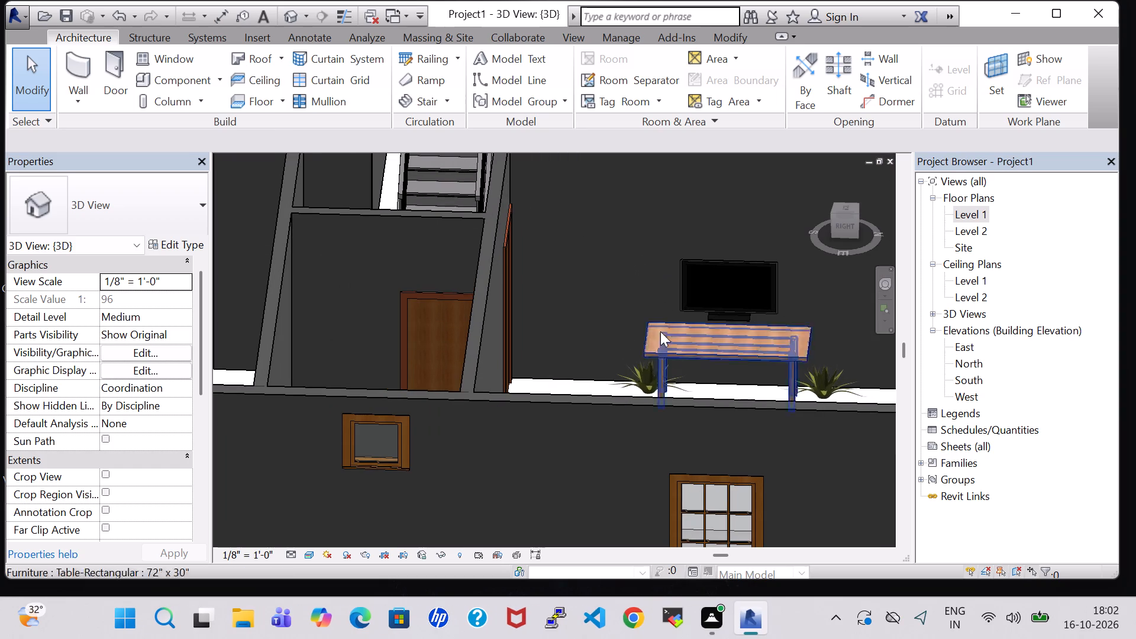
left_click(648, 373)
key("Left")
key("Left")
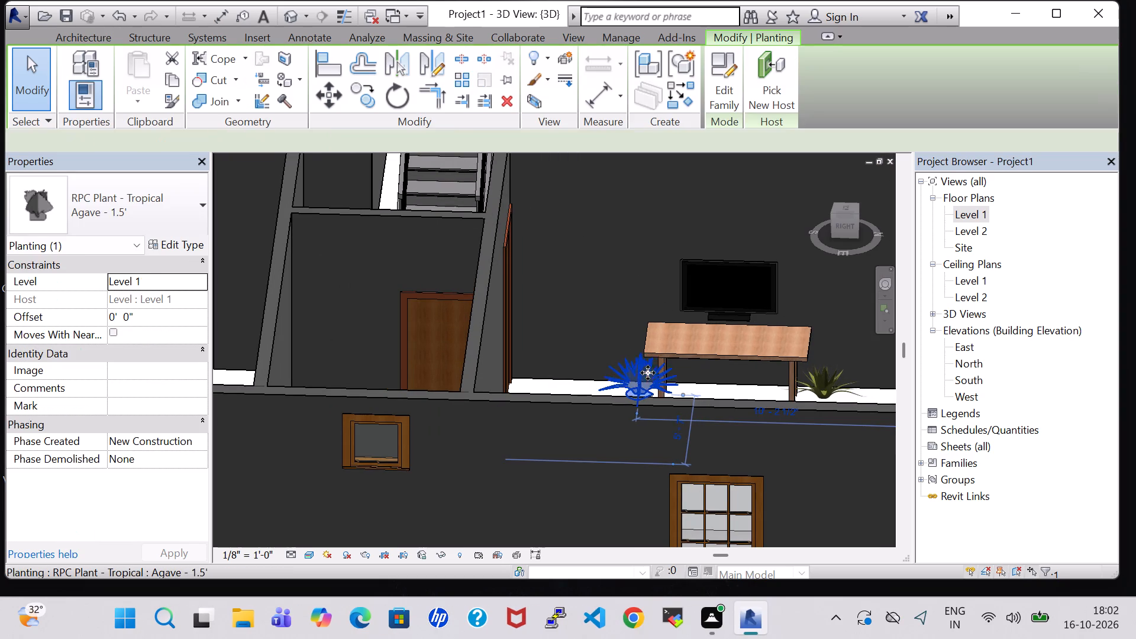
key("Left")
key("Left")
key("Left")
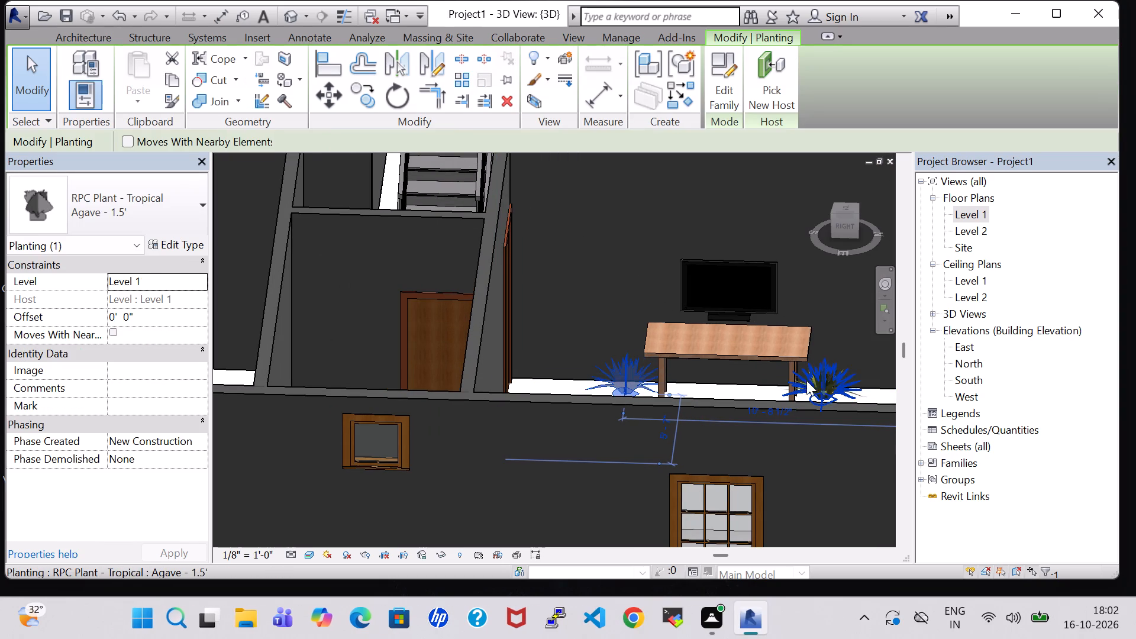
left_click(824, 382)
key("Right")
key("Right")
key("Right")
key("Right")
key("Right")
key("Right")
key("Right")
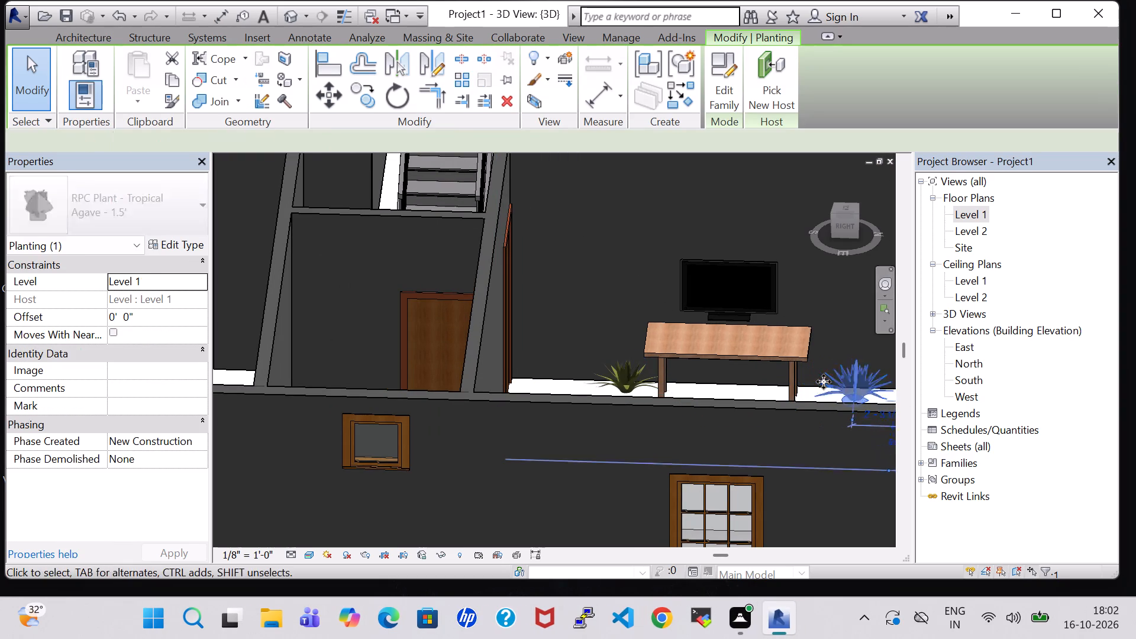
key("Right")
key("Right")
left_click(648, 376)
key("Left")
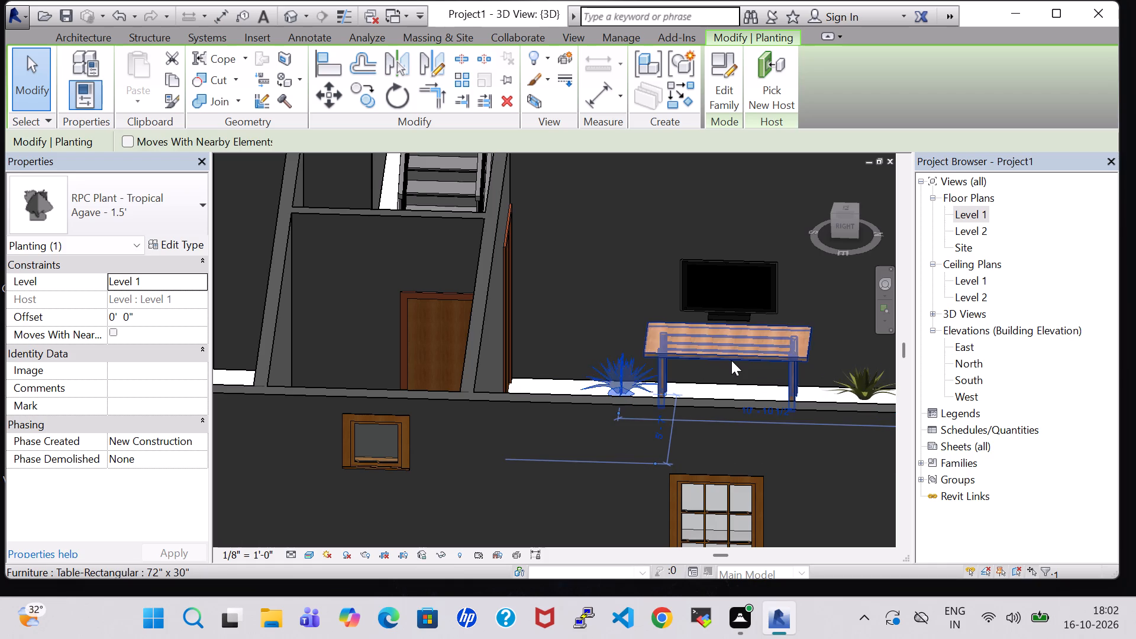
Nudge the 72" x 30" table slightly north along the bedroom's west wall, beneath the TV.
left_click(731, 360)
key("Right")
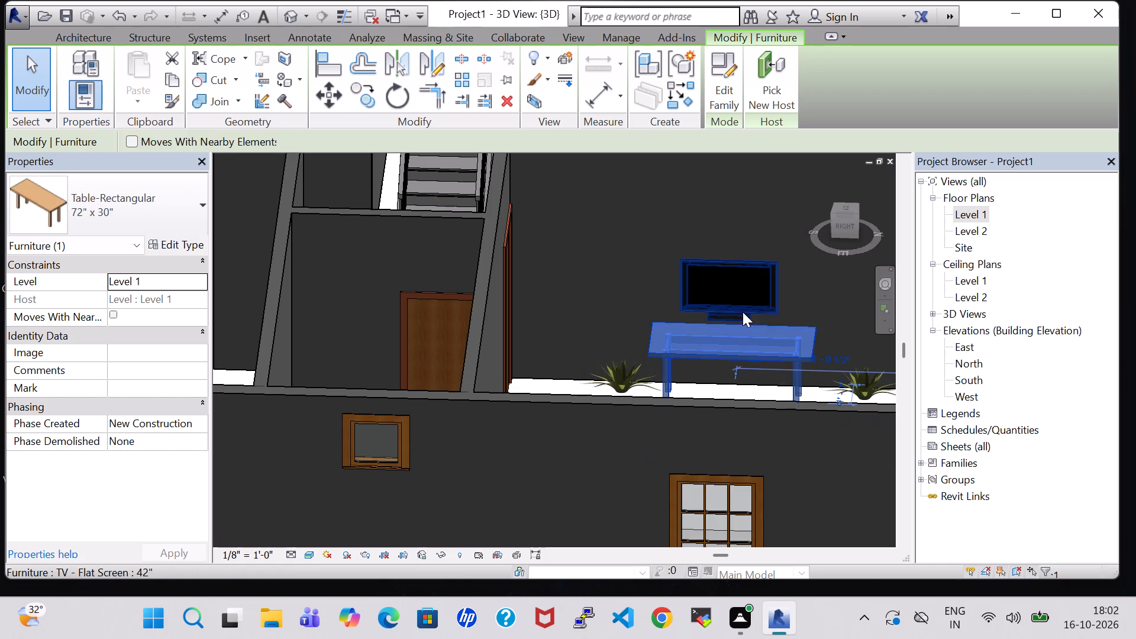
left_click(760, 205)
Set the offset of the 42" flat-screen TV above the table to 3' 5".
left_click(739, 269)
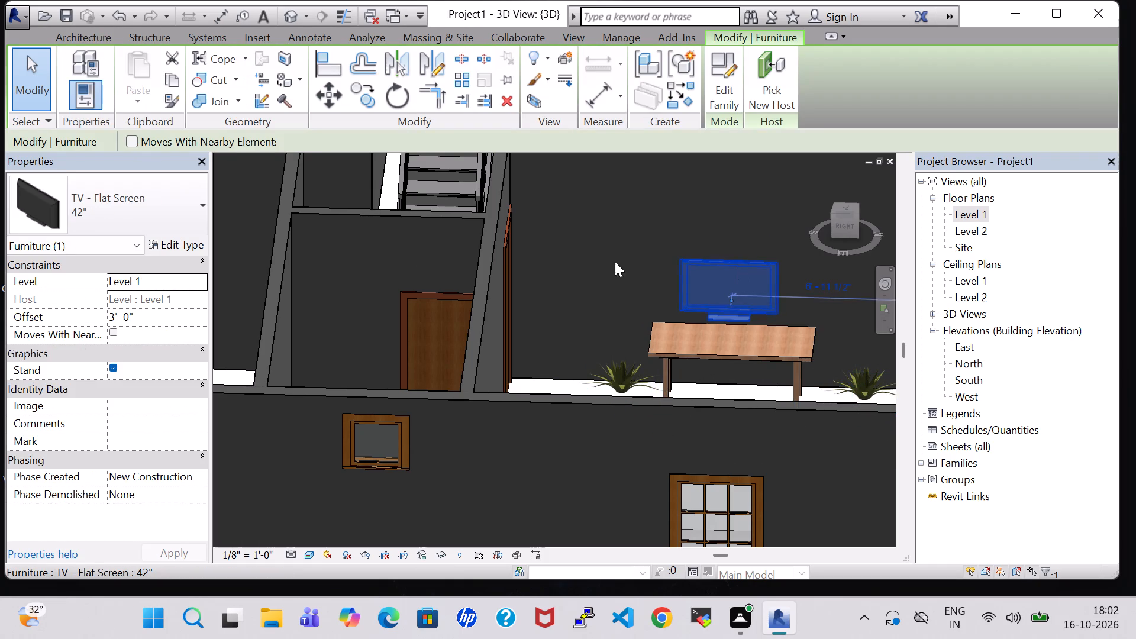
left_click(129, 315)
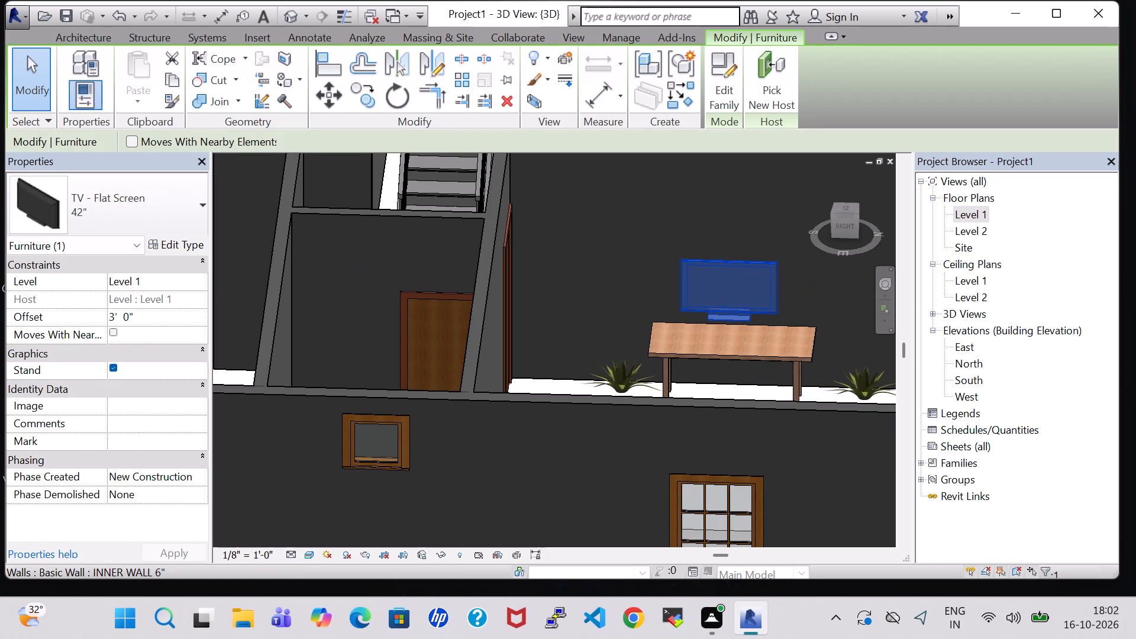
key("BackSpace")
key("5")
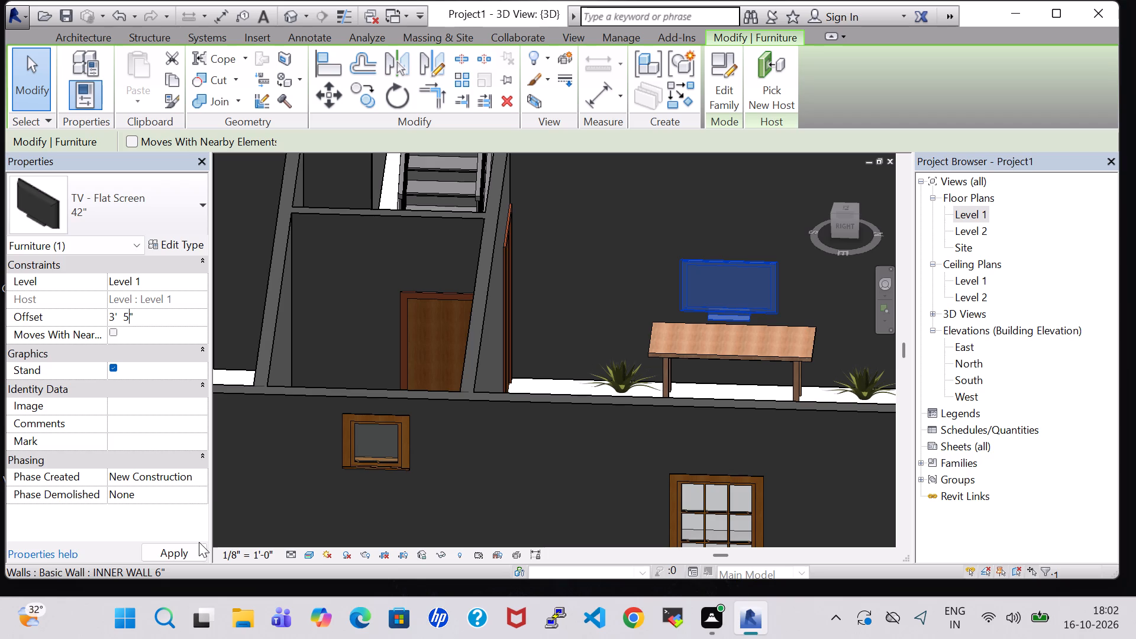
left_click(198, 547)
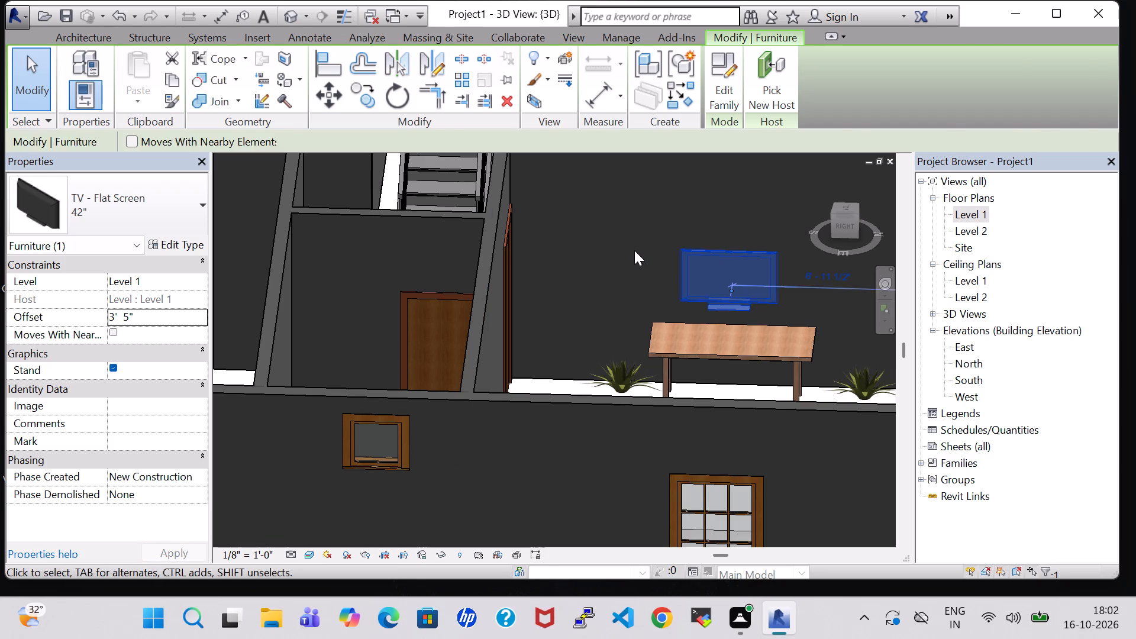
left_click(634, 250)
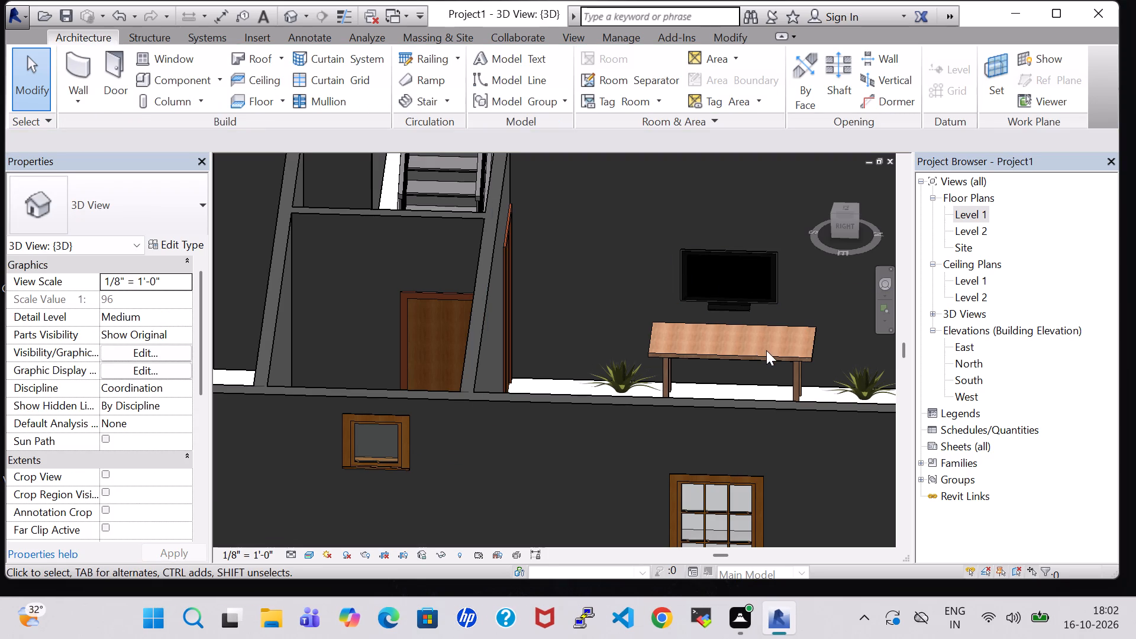
Examine the TV, table and plants in the 3D view, and the bedroom and rooms south of it in the Level 1 plan.
middle_click_drag(630, 230, 630, 314, "shift")
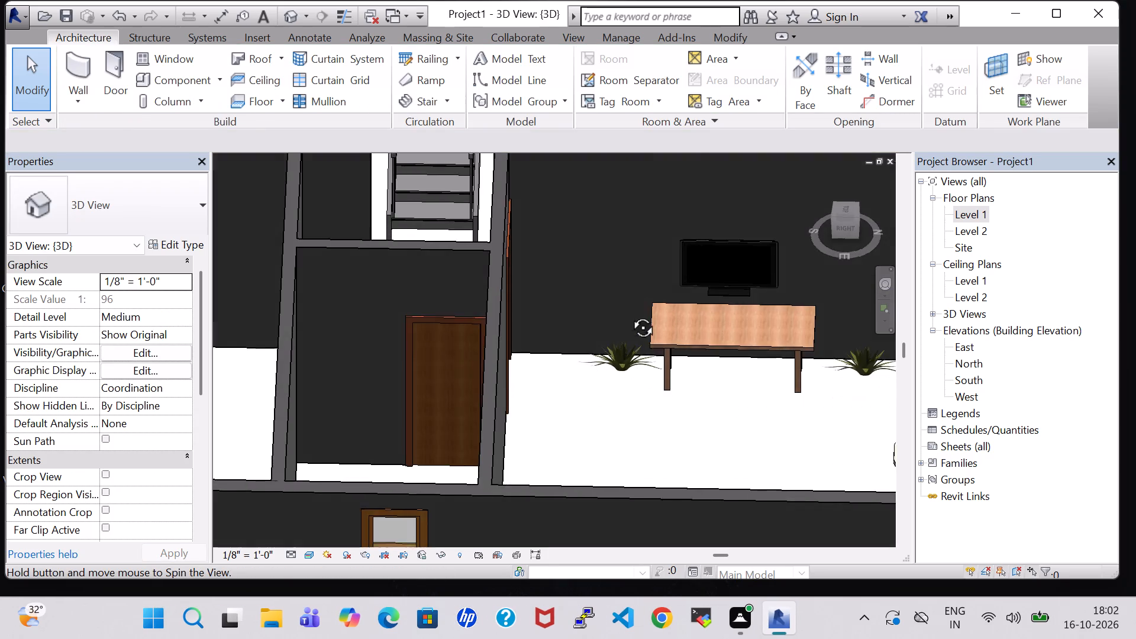
middle_click_drag(630, 314, 628, 317, "shift")
scroll(728, 437, "down", 1)
middle_click_drag(728, 437, 697, 415)
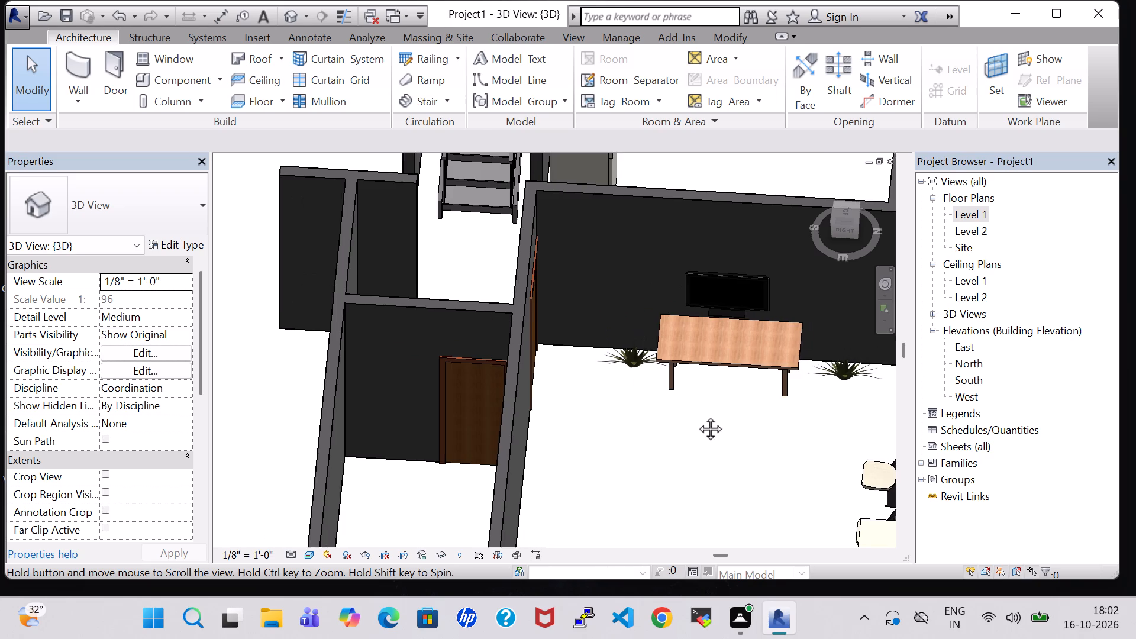
middle_click_drag(697, 415, 674, 367)
double_click(974, 213)
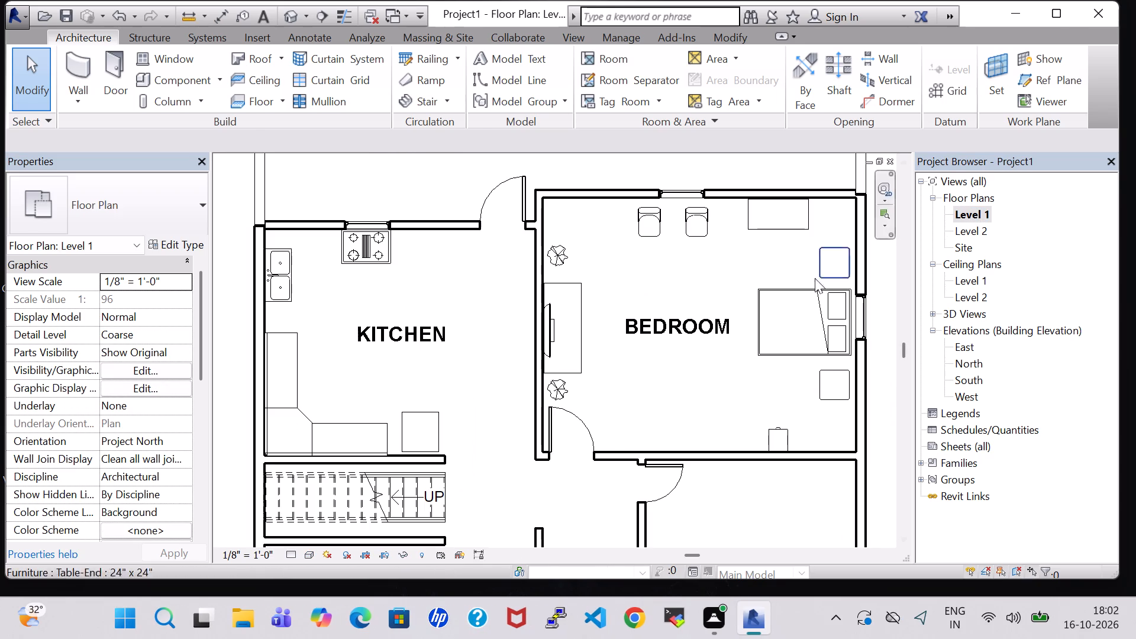
scroll(736, 289, "down", 2)
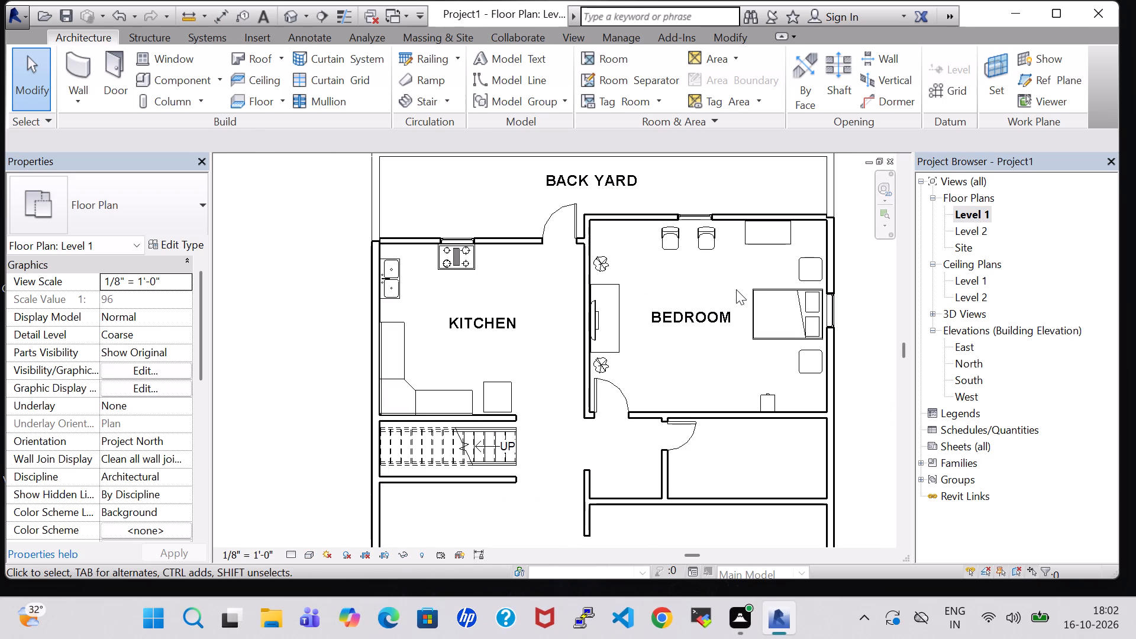
left_click(859, 346)
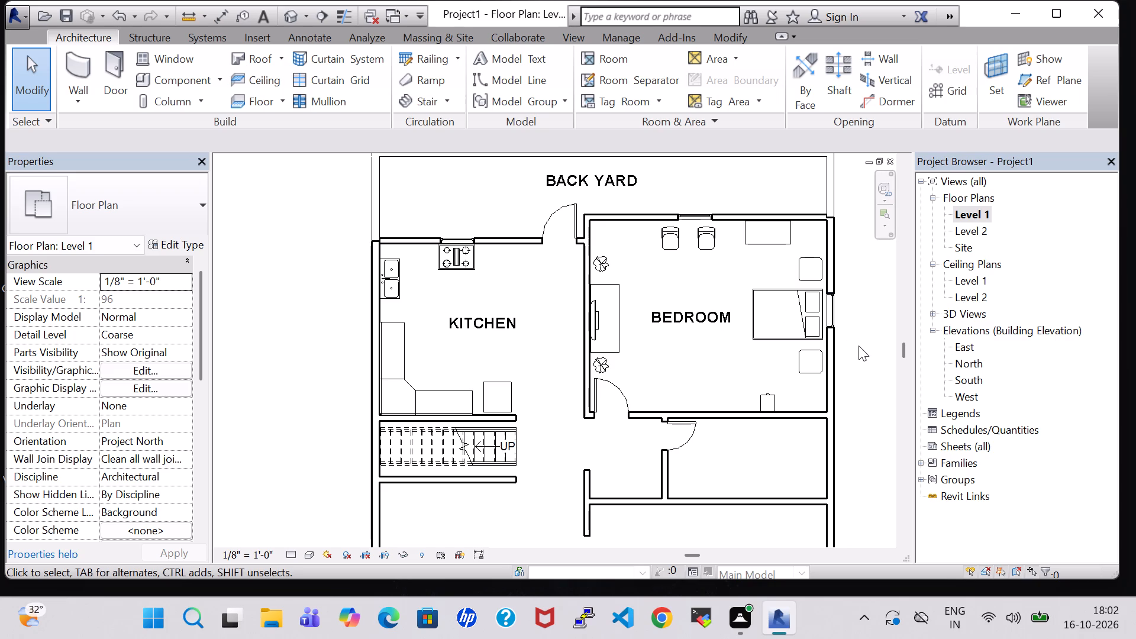
middle_click_drag(602, 329, 597, 236)
middle_click(599, 217)
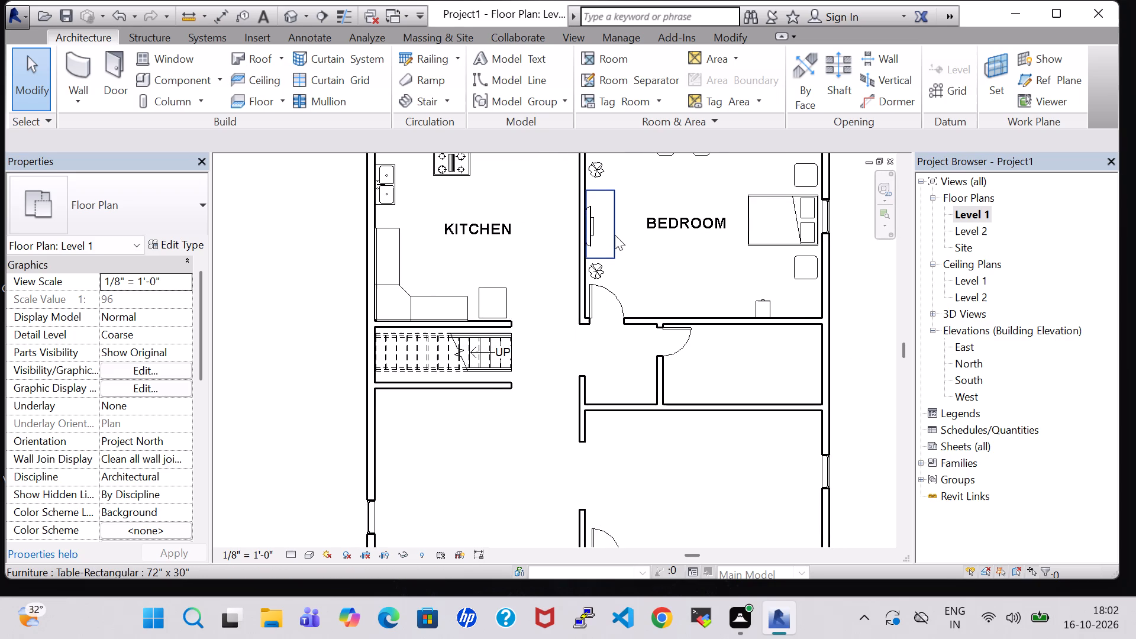
Load the Tub-Free Standing-3D family from the Bathtubs folder of the architectural plumbing fixtures library.
left_click(153, 83)
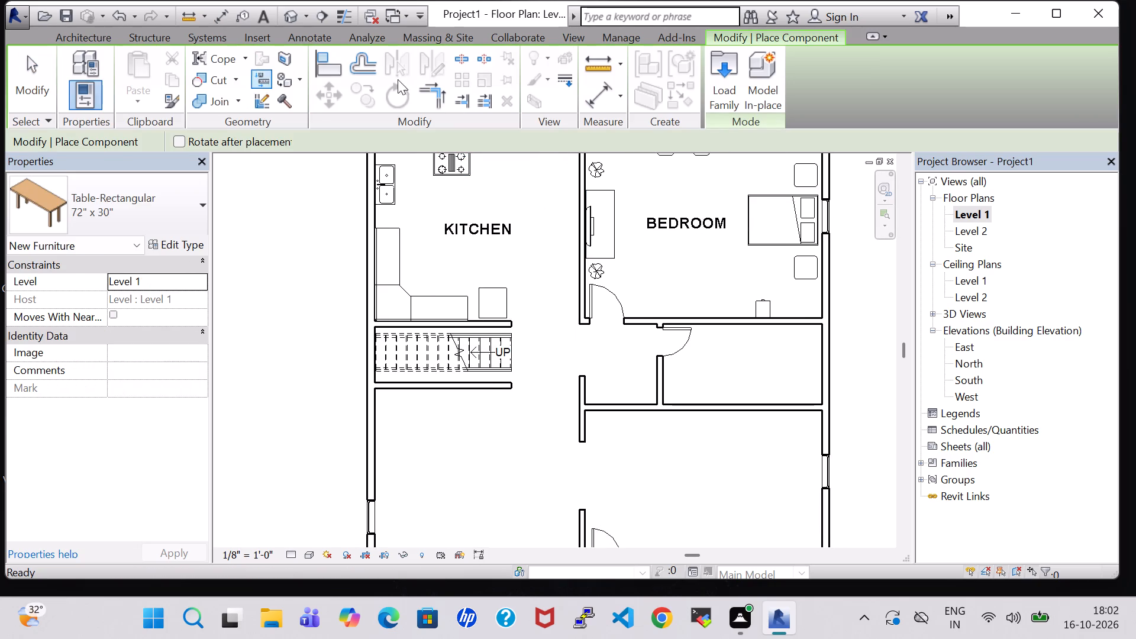
left_click(712, 82)
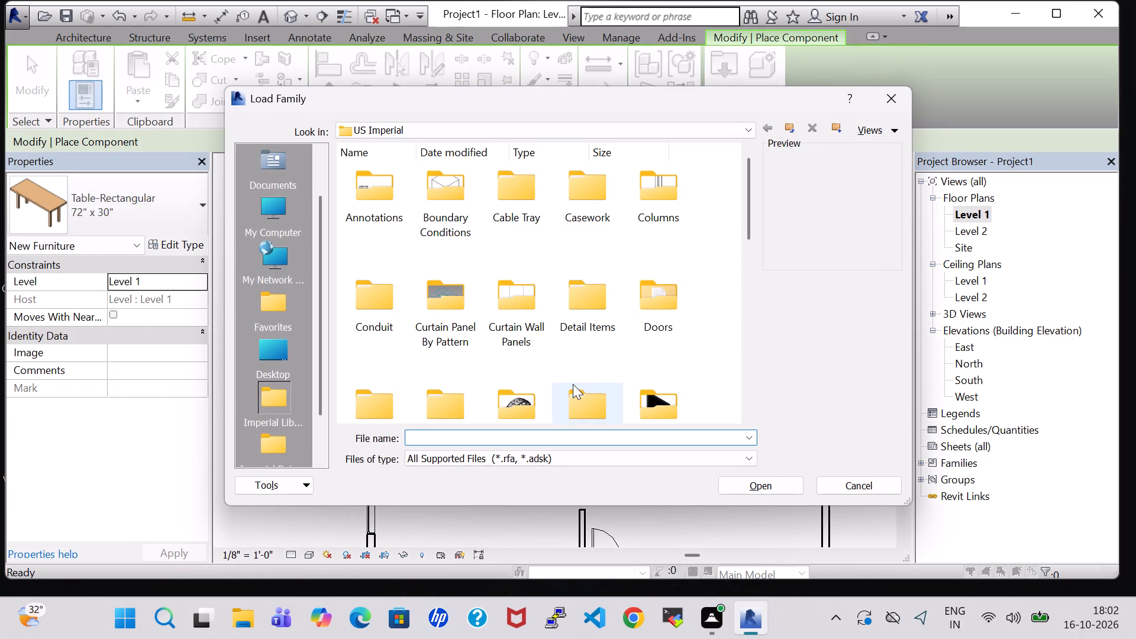
left_click(627, 392)
key("p")
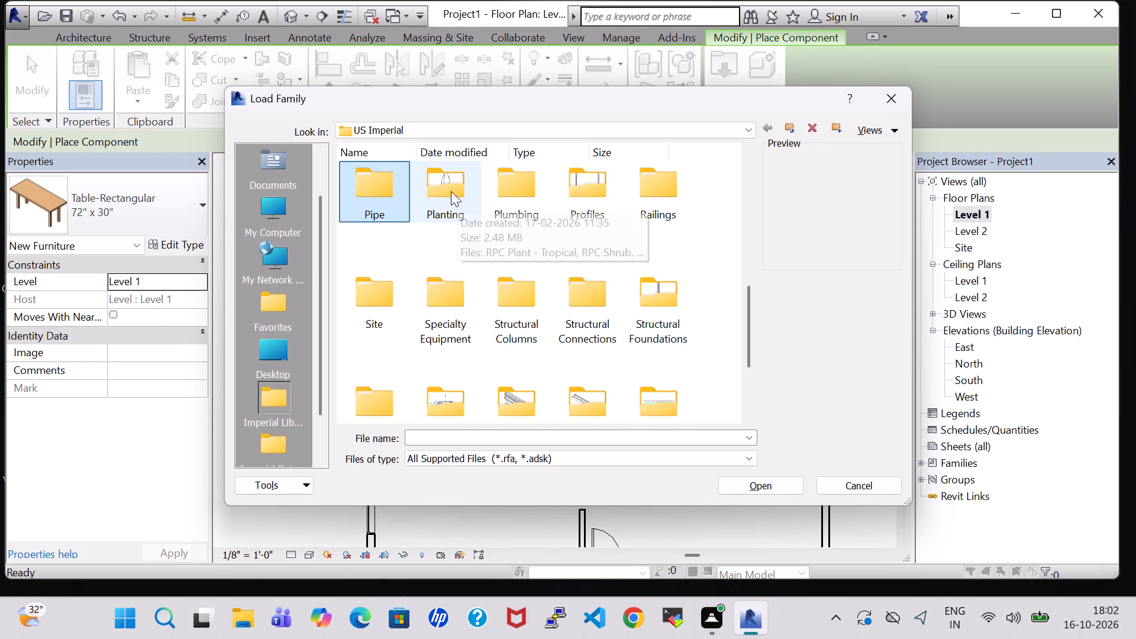
double_click(515, 211)
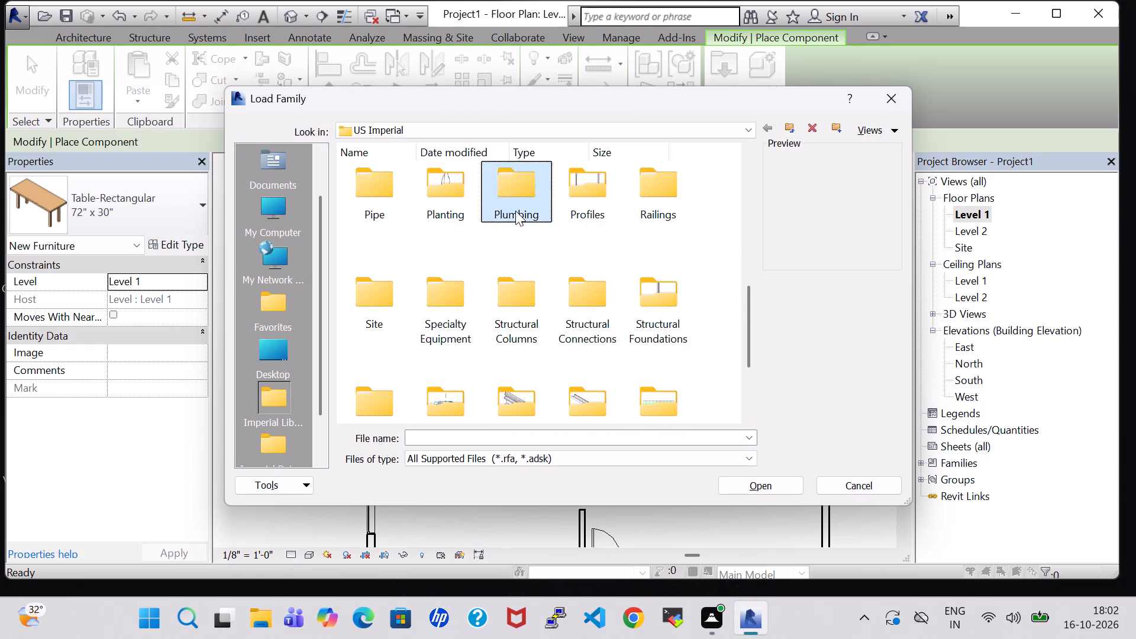
double_click(362, 189)
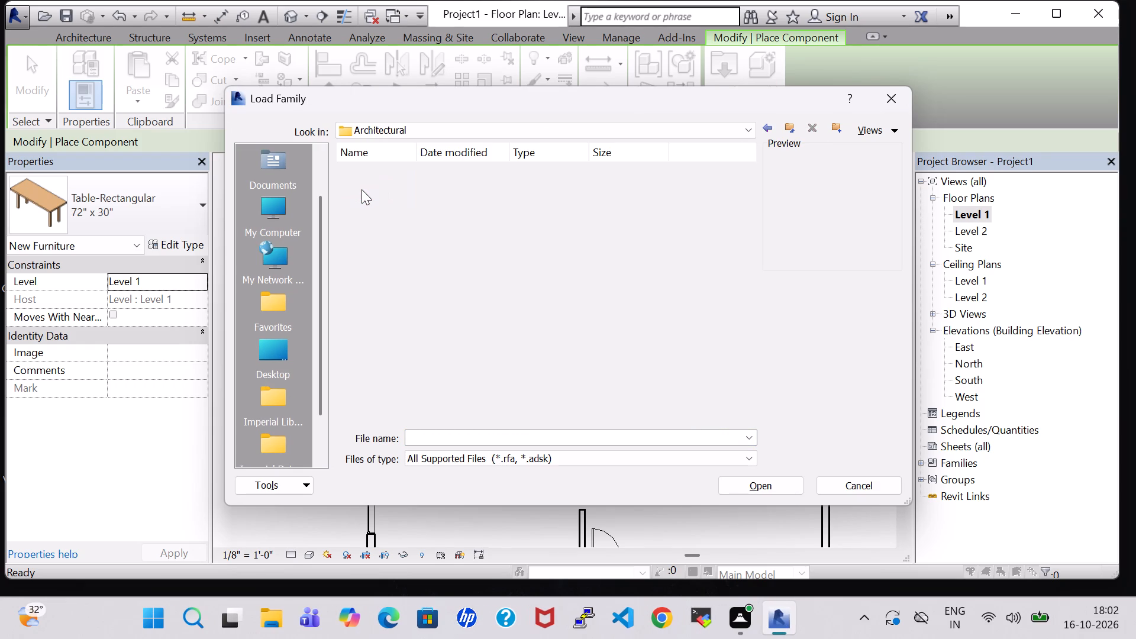
left_click(411, 202)
double_click(454, 207)
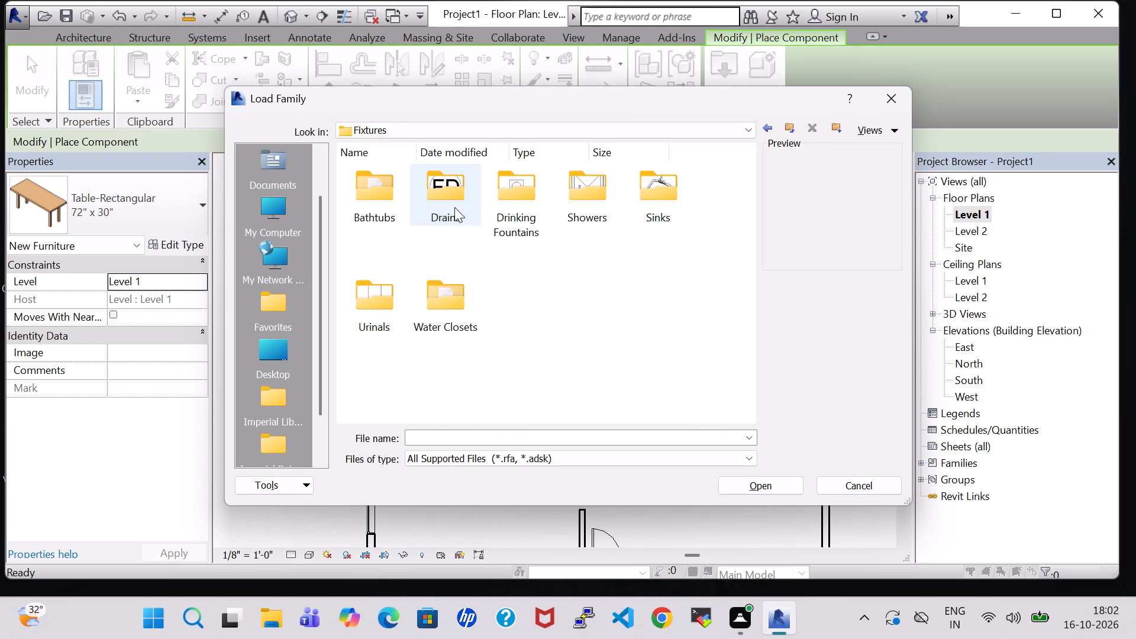
double_click(381, 190)
left_click(463, 188)
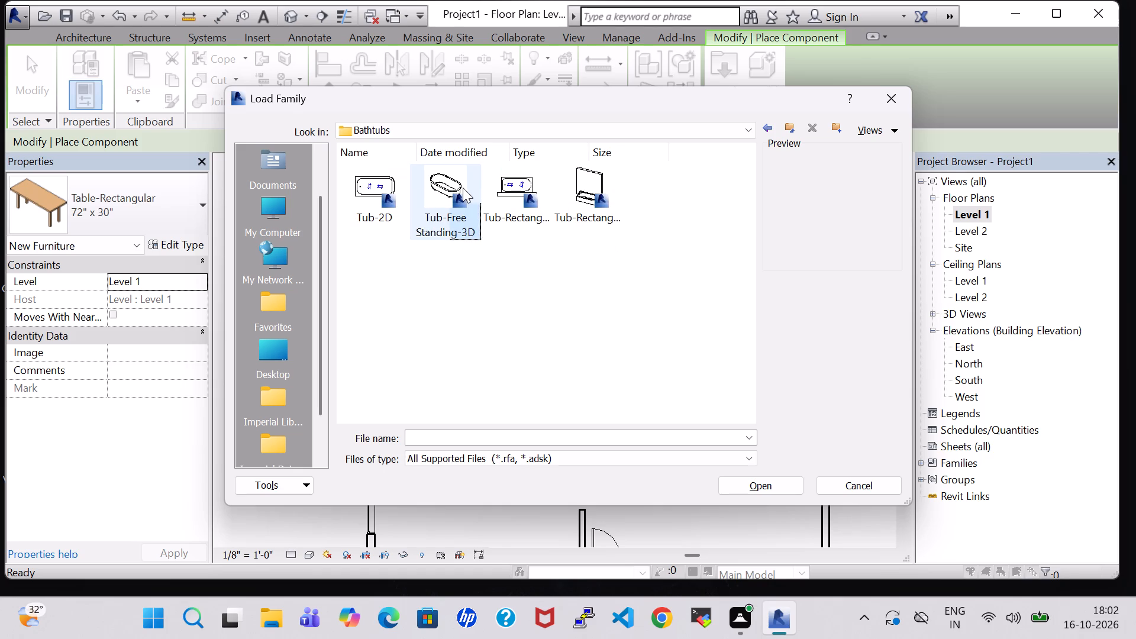
left_click(770, 478)
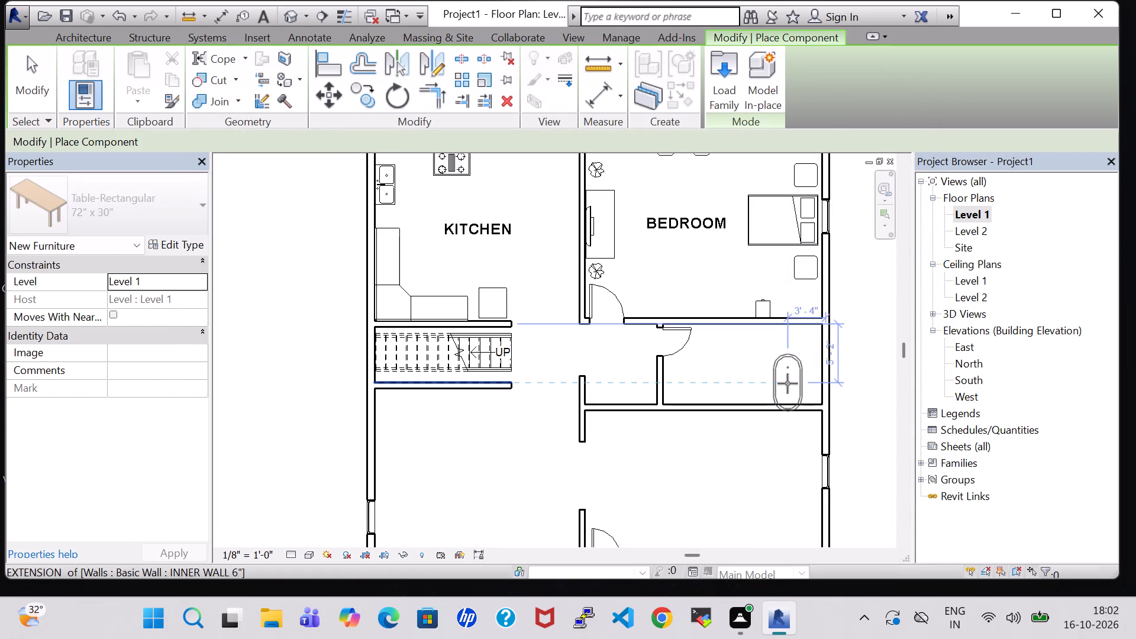
Place a 30" x 60" free-standing tub lengthwise along the east wall of the small room south of the bedroom.
scroll(789, 374, "up", 2)
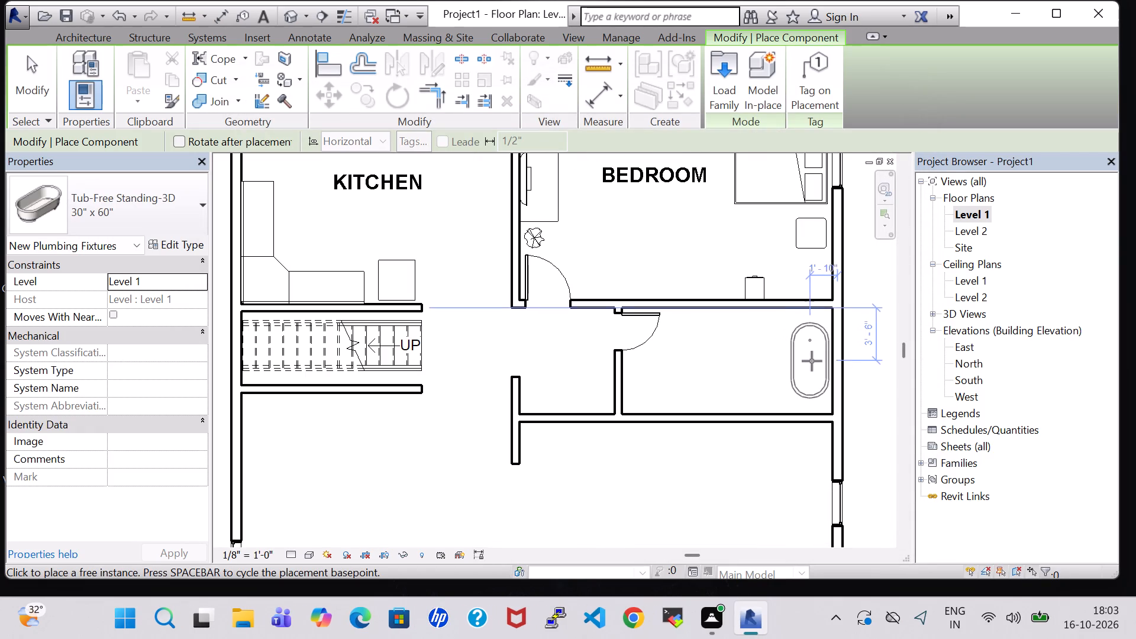
scroll(808, 361, "up", 6)
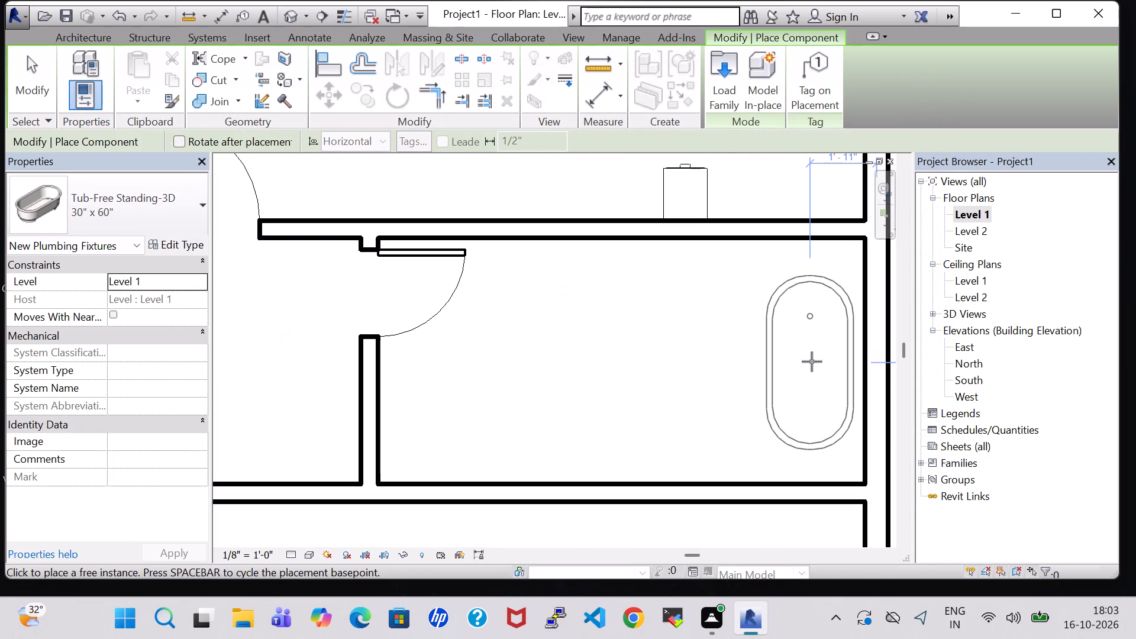
scroll(813, 362, "up", 2)
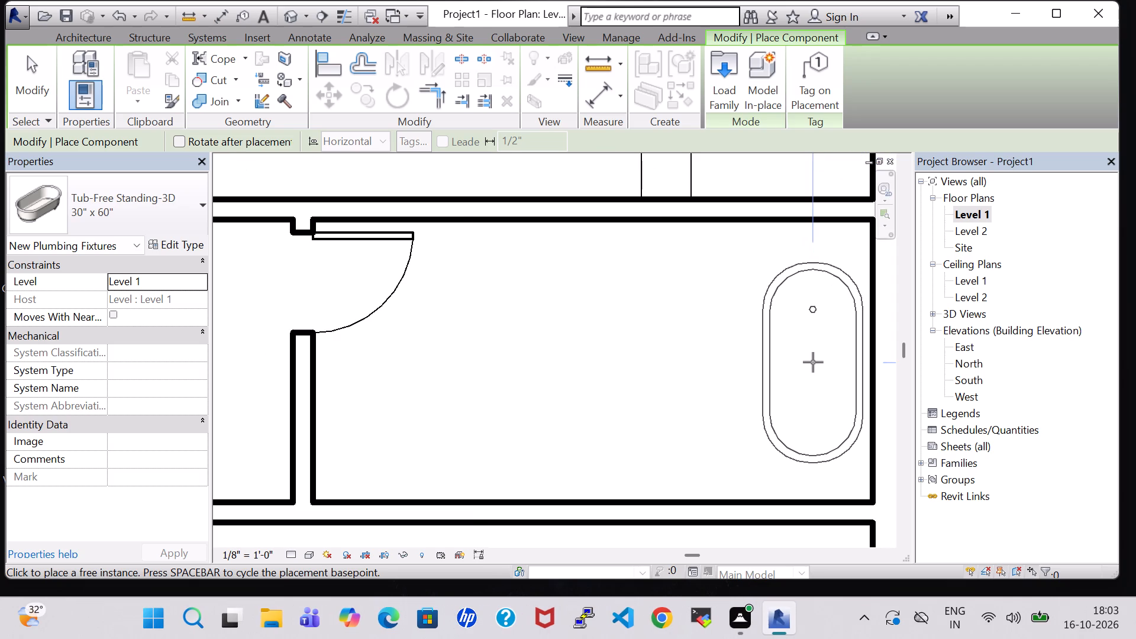
left_click(818, 363)
scroll(790, 343, "down", 4)
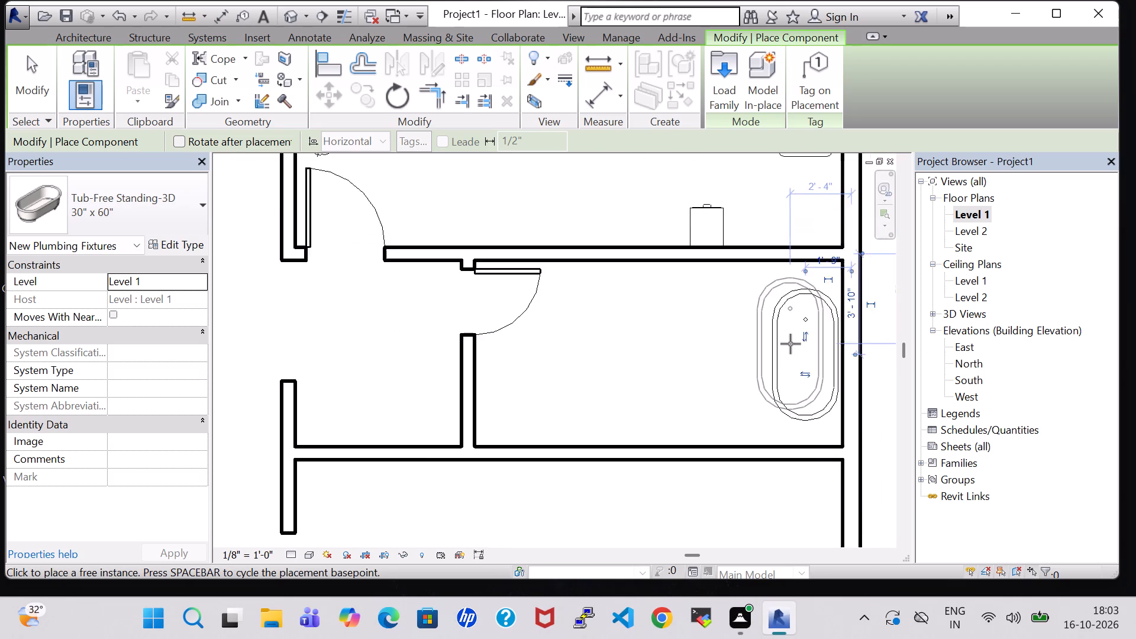
scroll(790, 344, "down", 3)
key("Escape")
key("Escape")
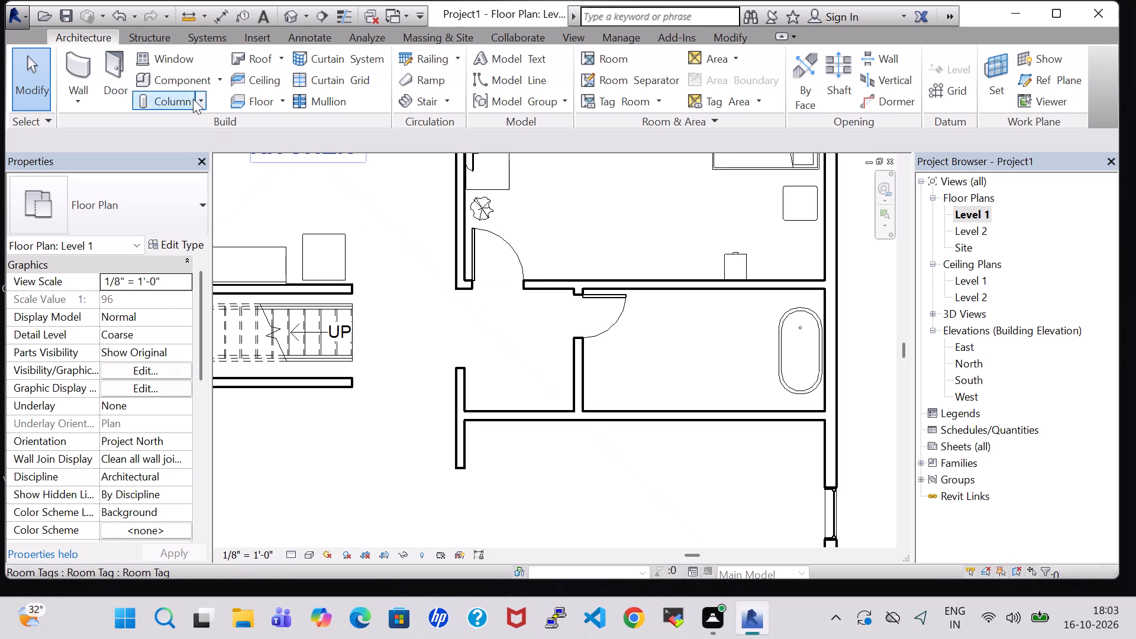
Load the Toilet-Domestic-3D family from the Water Closets folder of the architectural plumbing fixtures library.
left_click(180, 82)
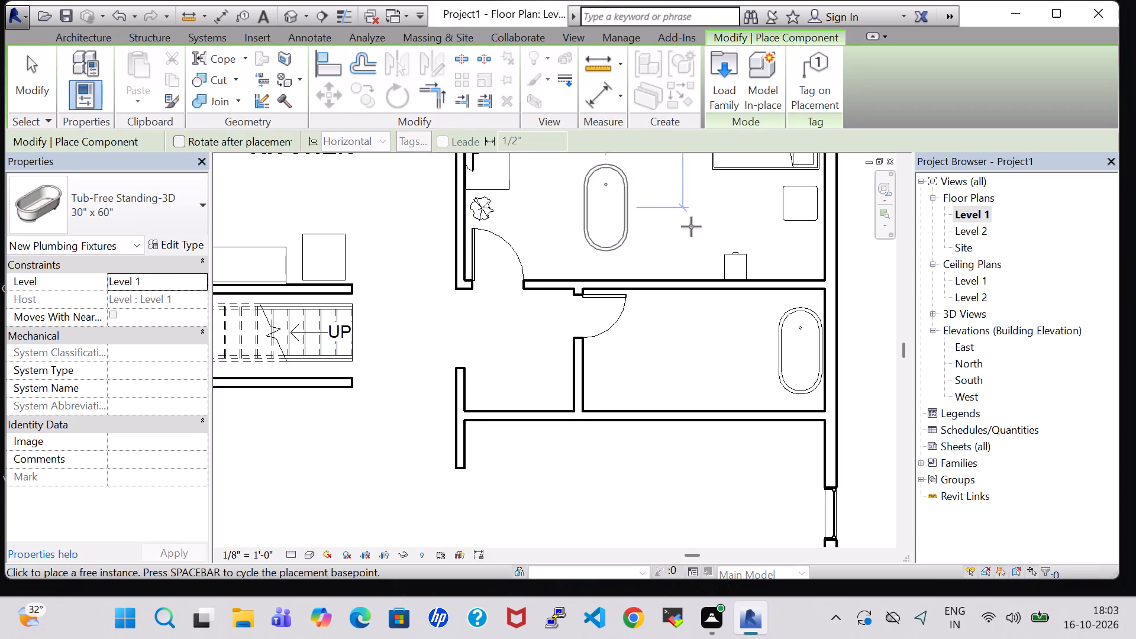
left_click(722, 67)
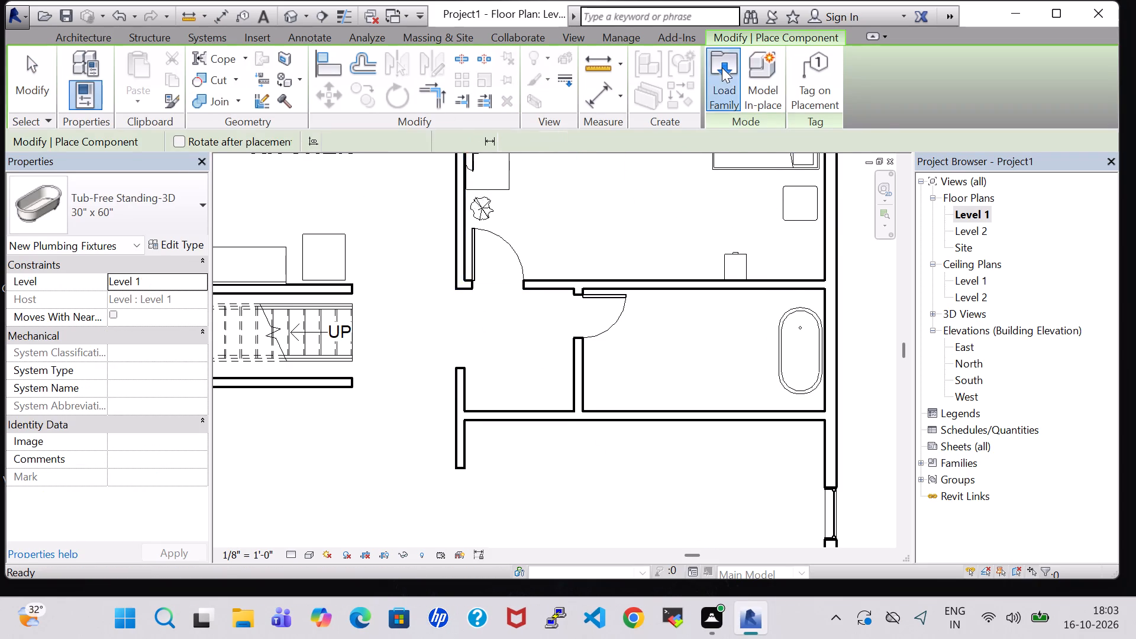
left_click(676, 387)
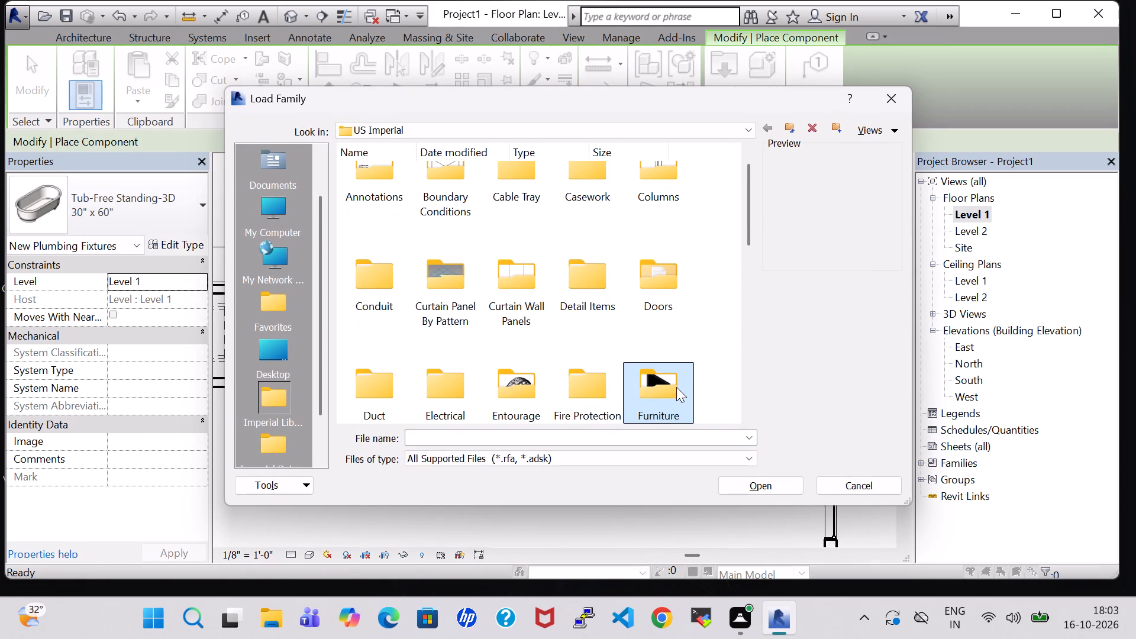
key("p")
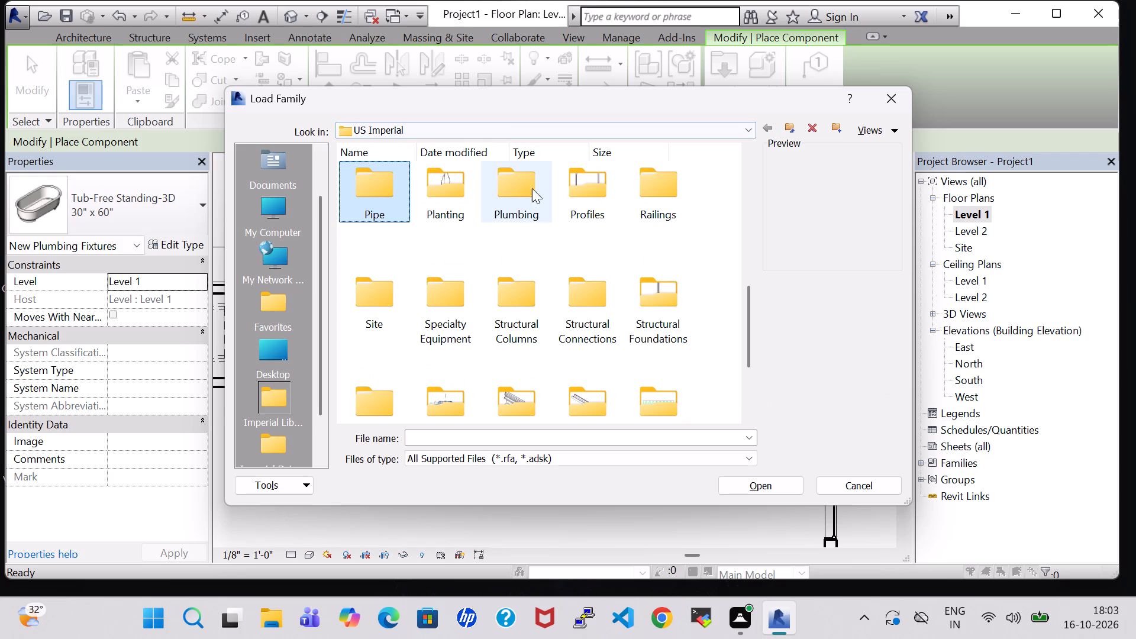
double_click(525, 204)
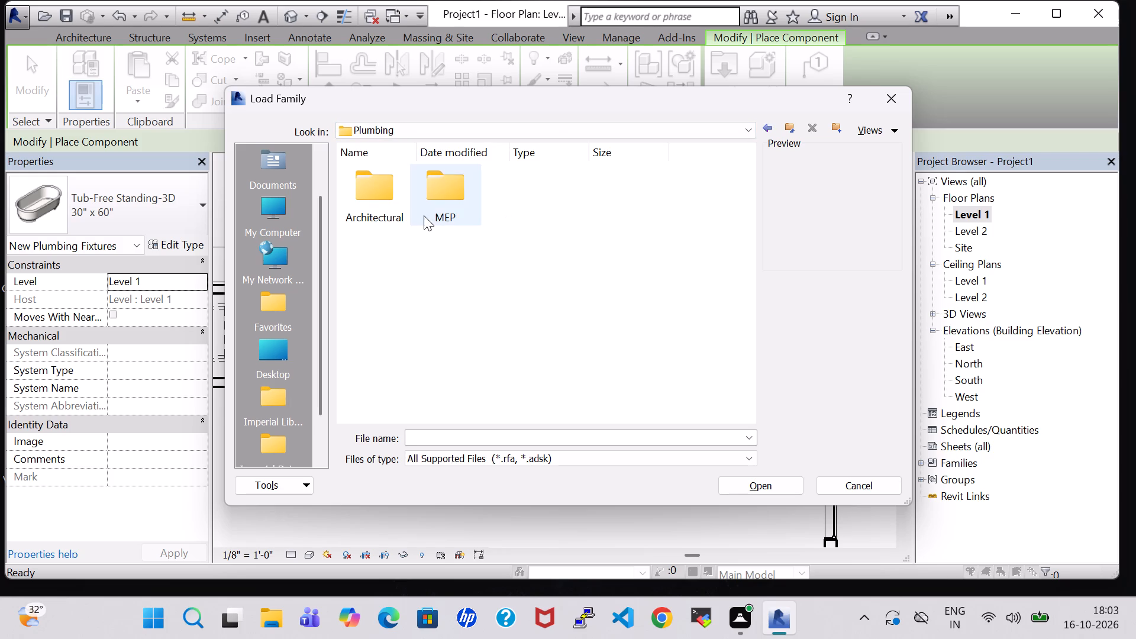
triple_click(374, 208)
left_click(374, 208)
left_click(389, 216)
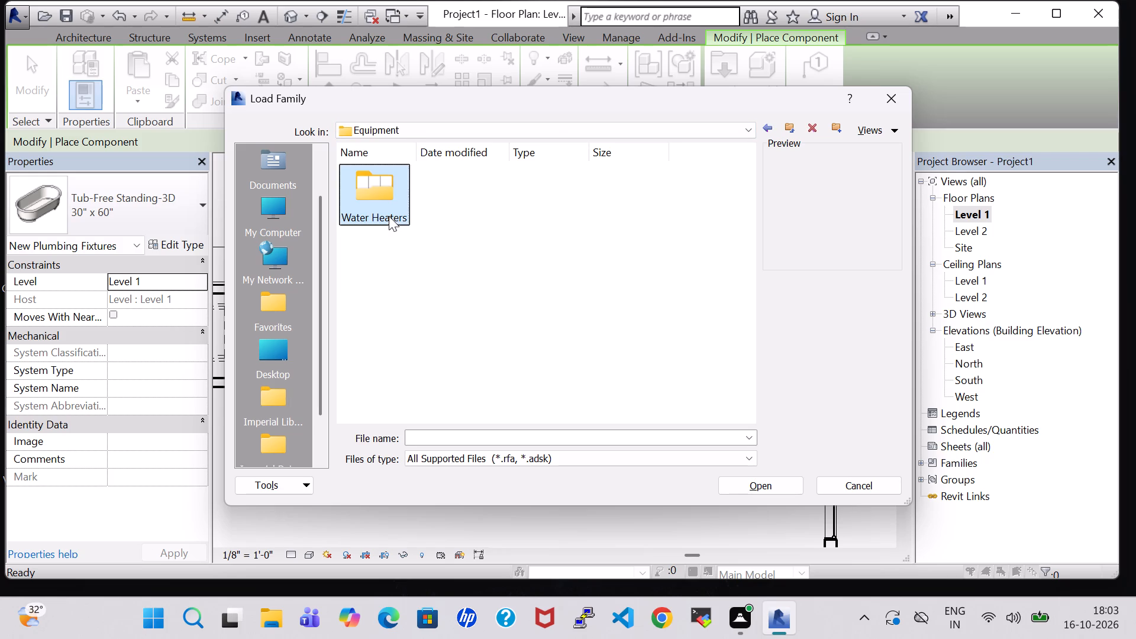
left_click(769, 124)
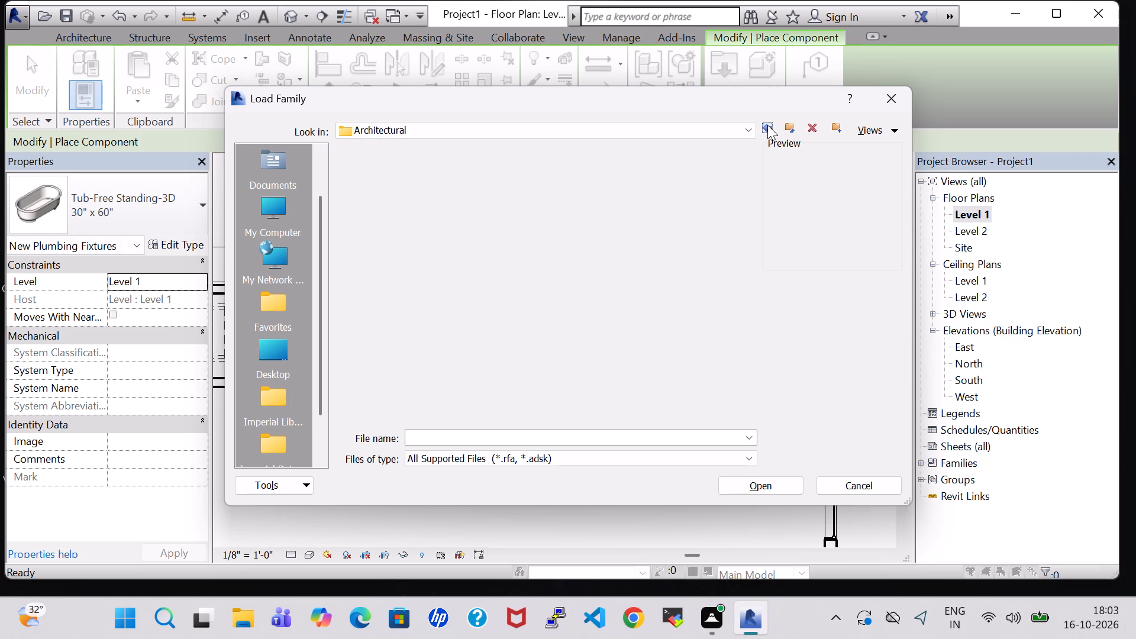
double_click(435, 201)
double_click(457, 296)
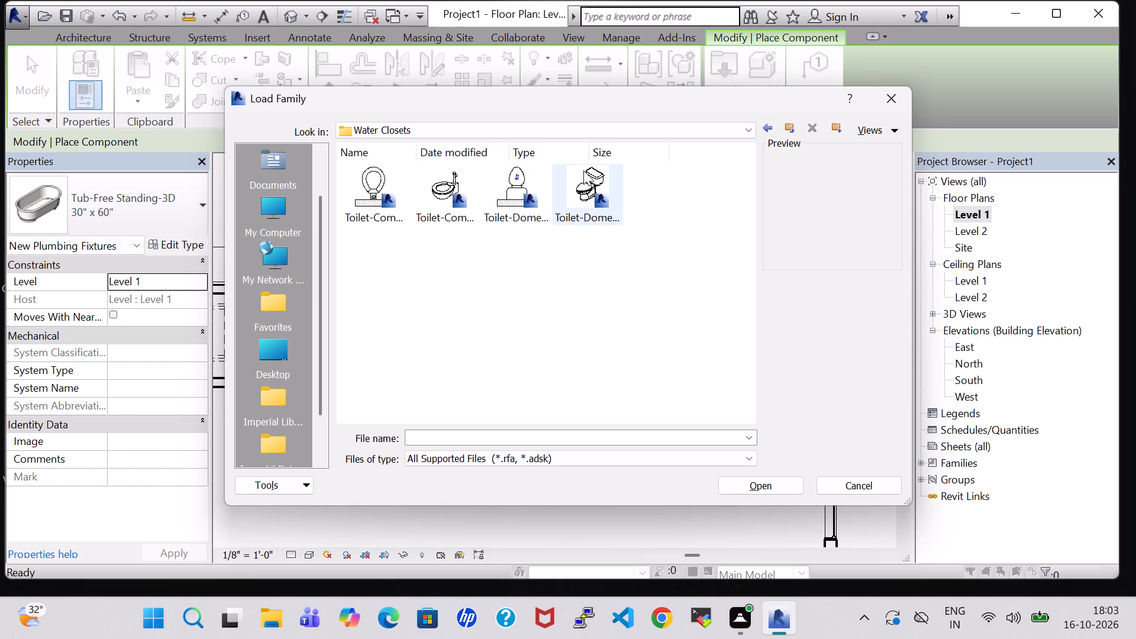
left_click(589, 170)
left_click(763, 483)
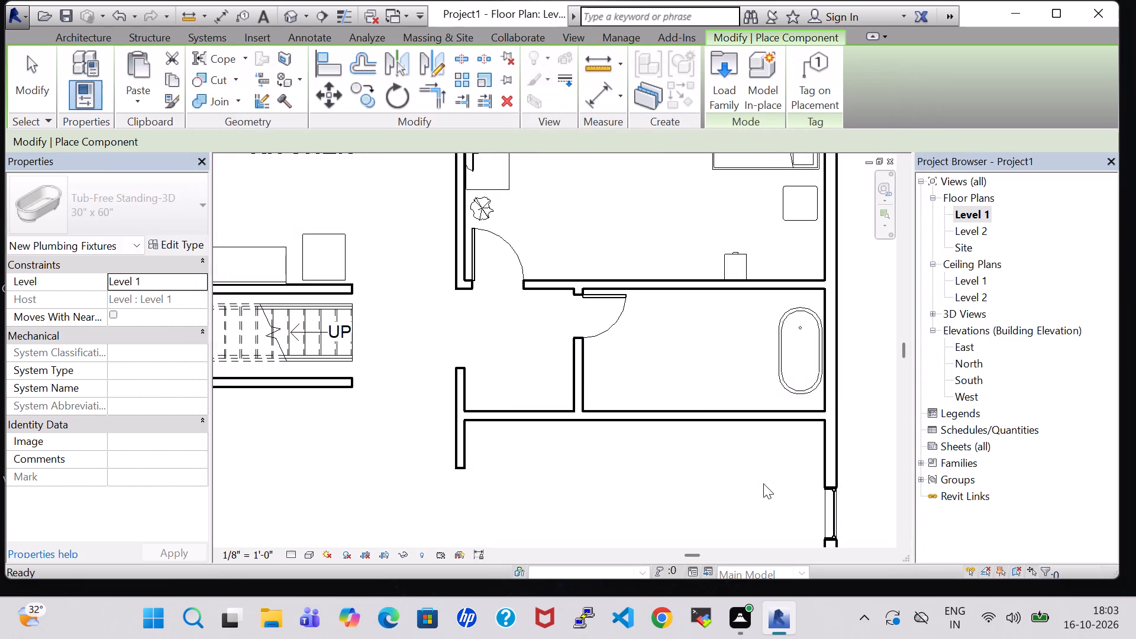
Place the toilet with its tank against the bathroom's south wall, west of the tub, about 9' 5" from the west partition.
key("space")
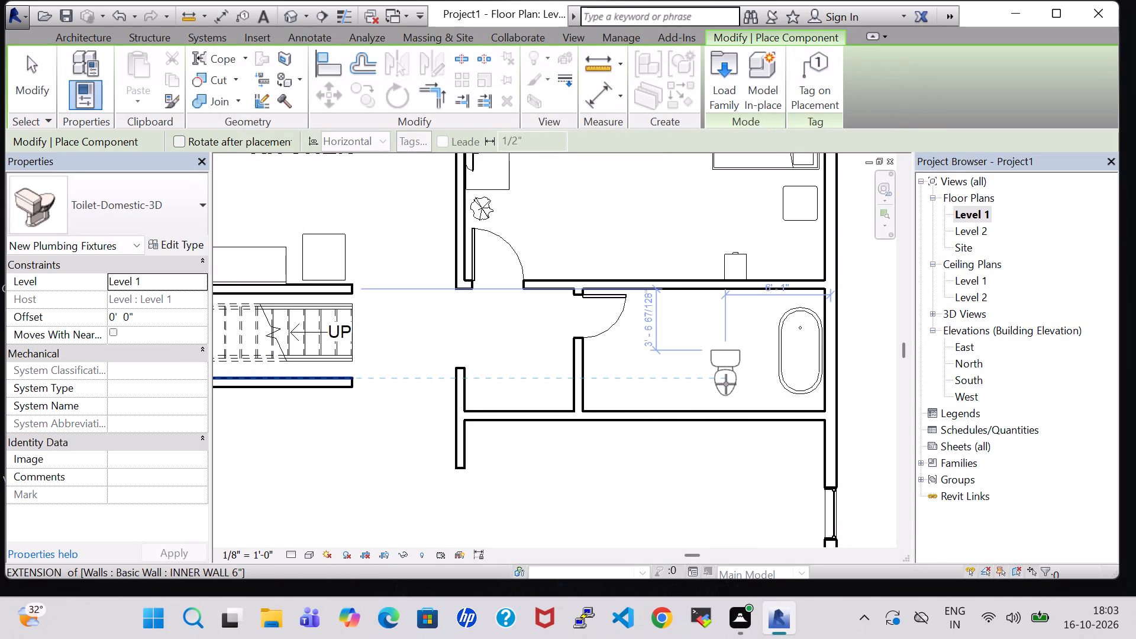
key("space")
scroll(726, 384, "up", 2)
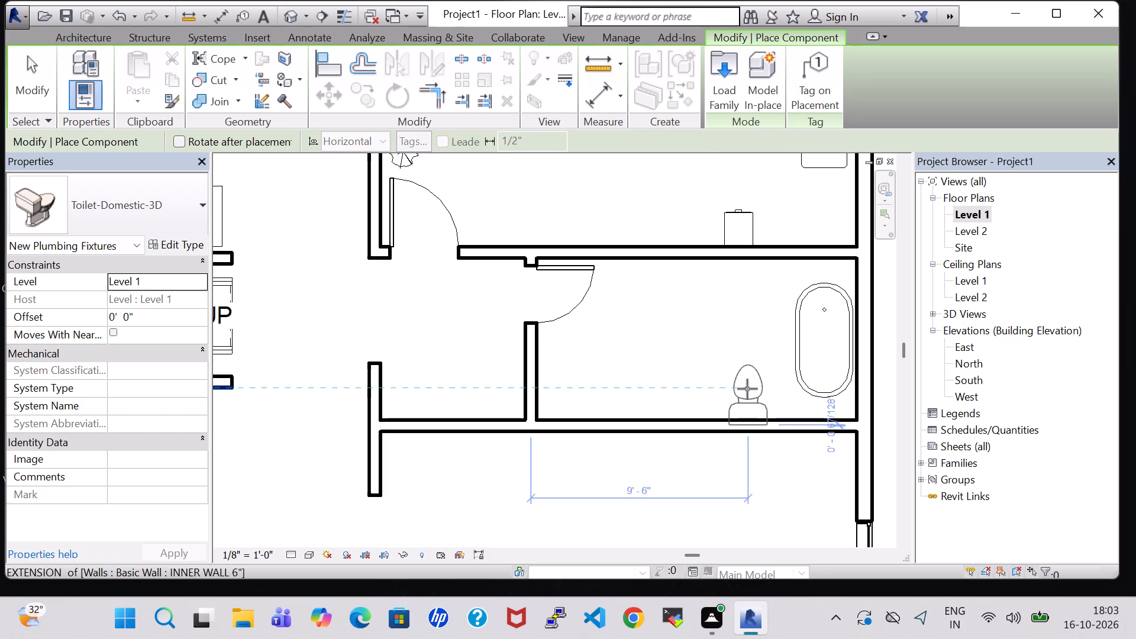
scroll(747, 384, "up", 3)
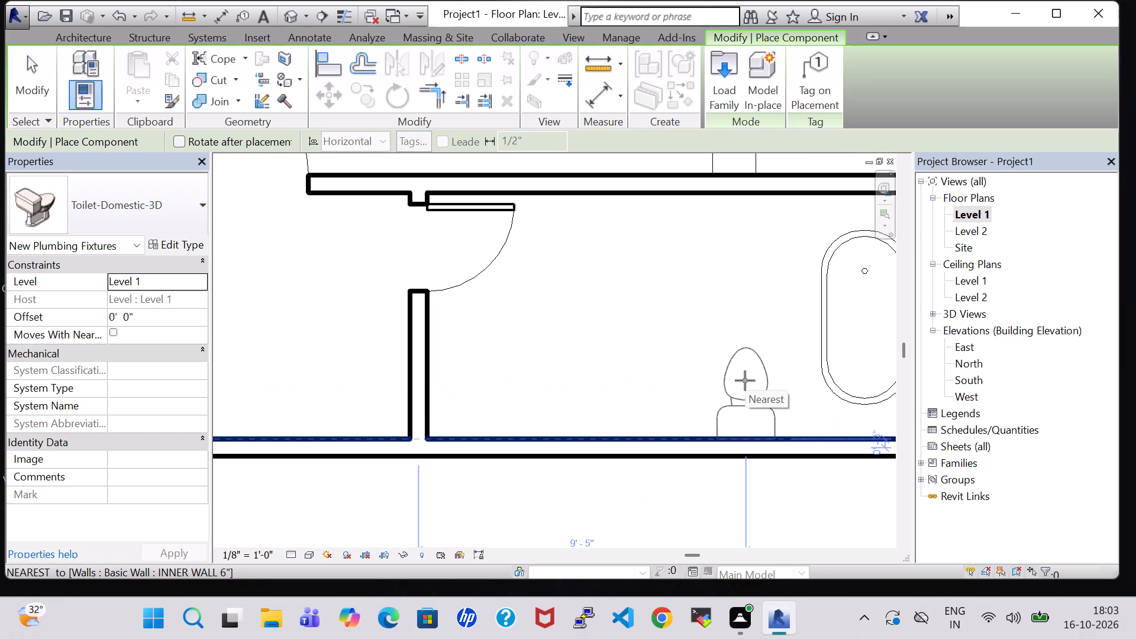
scroll(745, 380, "up", 3)
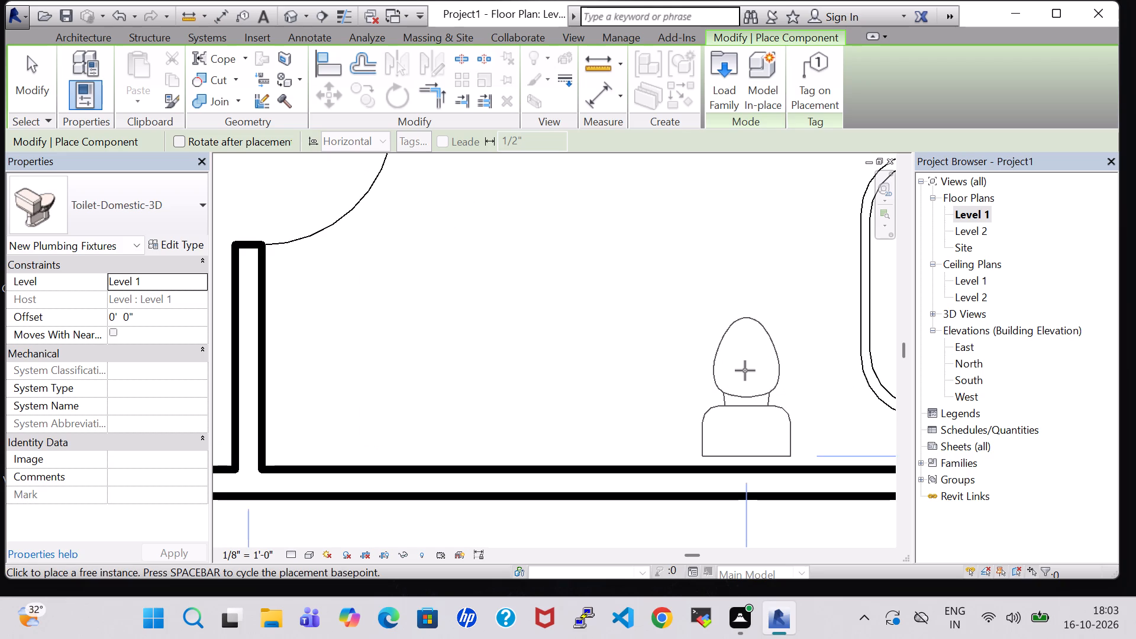
scroll(747, 381, "up", 4)
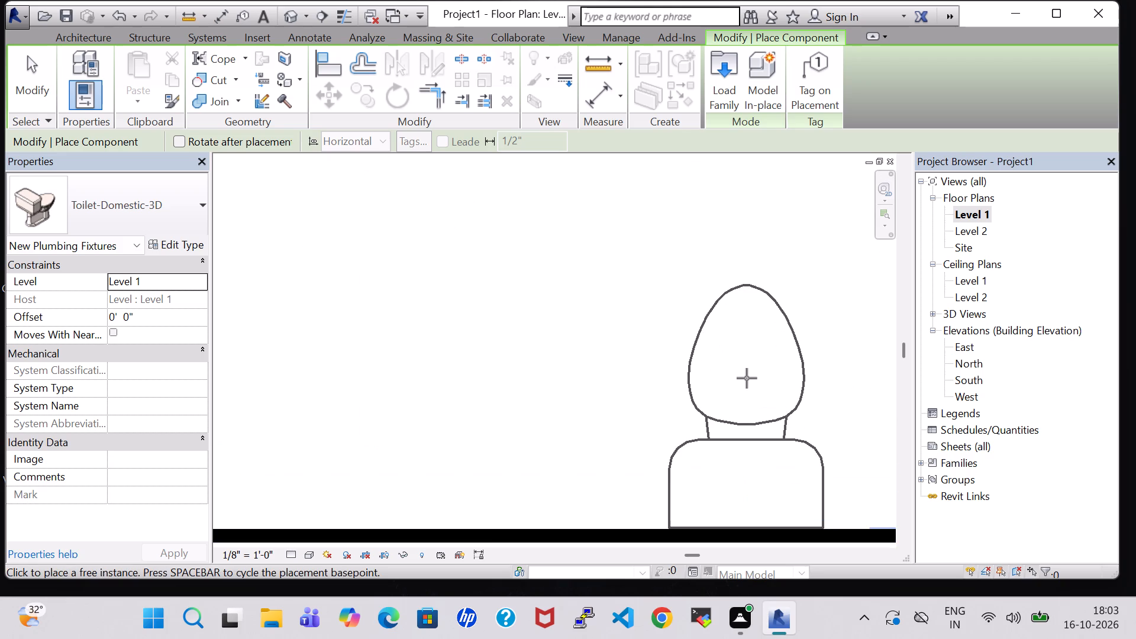
left_click(747, 378)
scroll(728, 334, "down", 10)
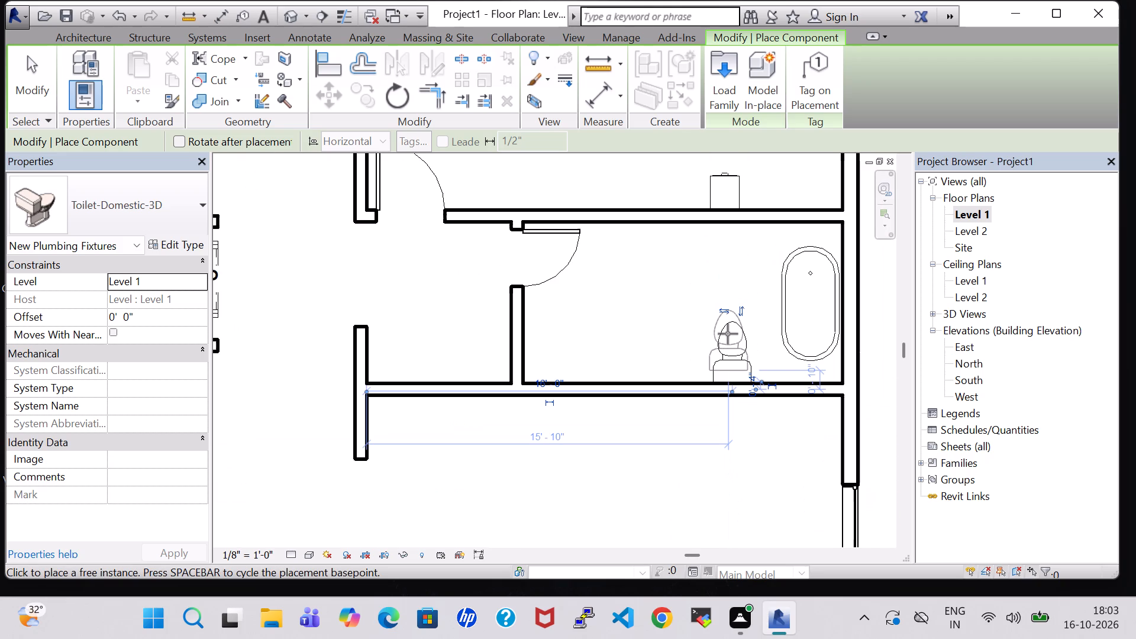
key("Escape")
key("Escape")
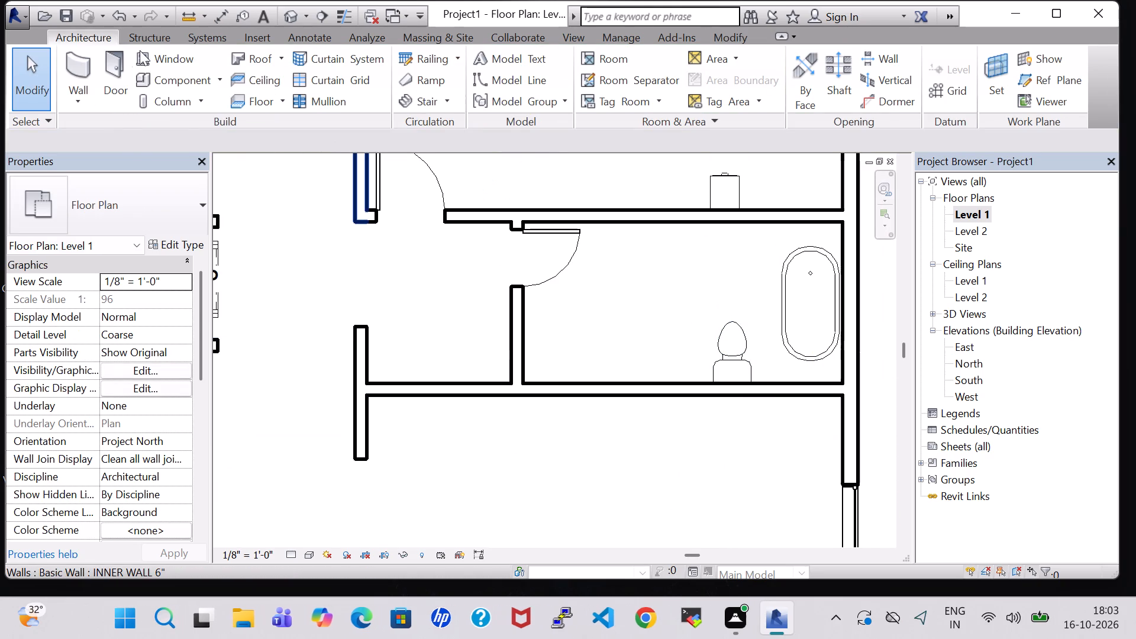
Load the Sink Vanity-Square family from the Sinks folder of the architectural plumbing fixtures library.
left_click(165, 75)
left_click(711, 73)
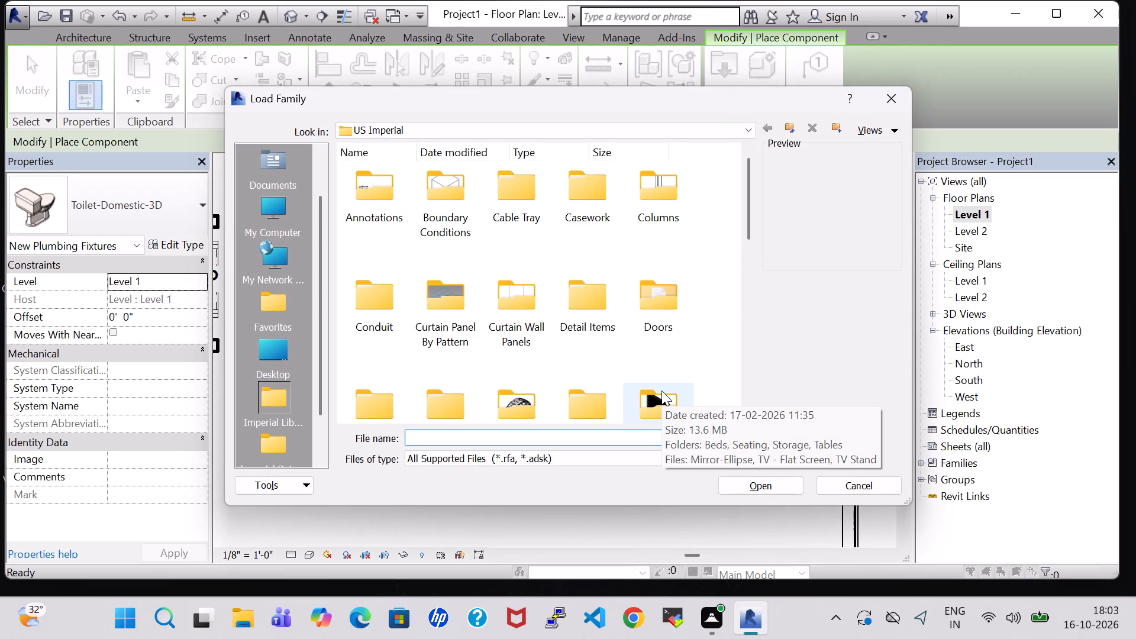
scroll(661, 390, "down", 1)
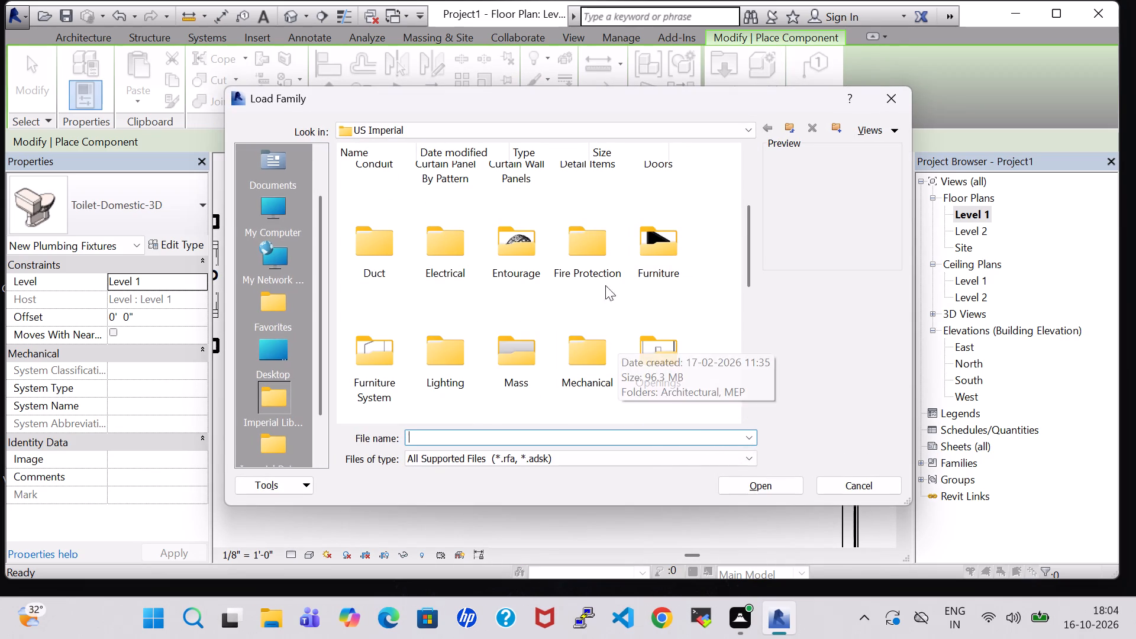
left_click(586, 239)
key("p")
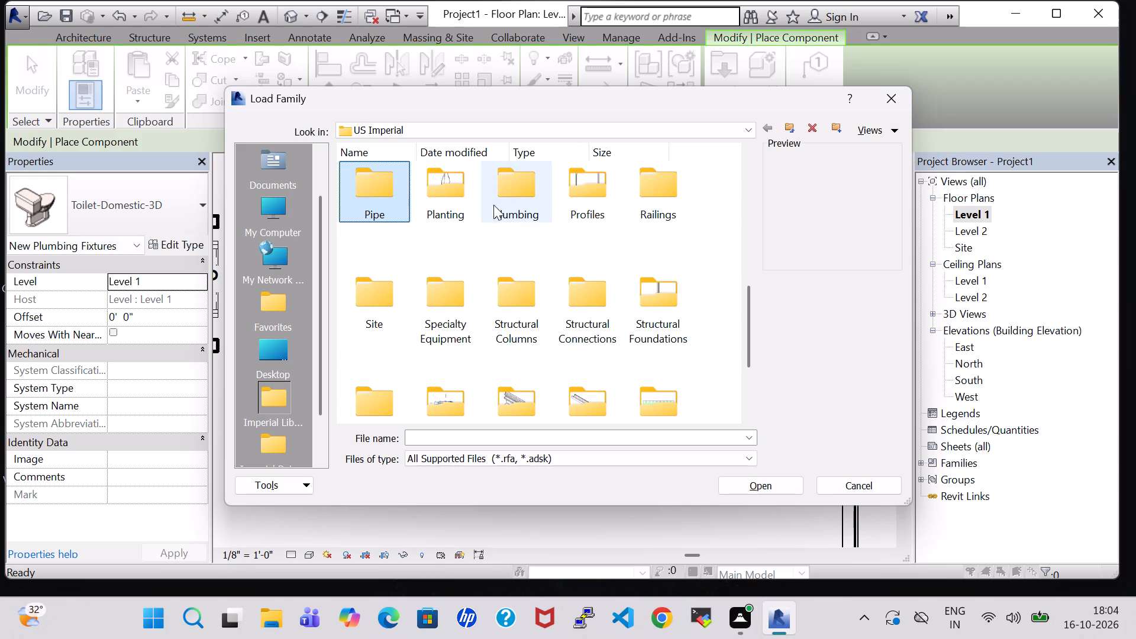
double_click(531, 211)
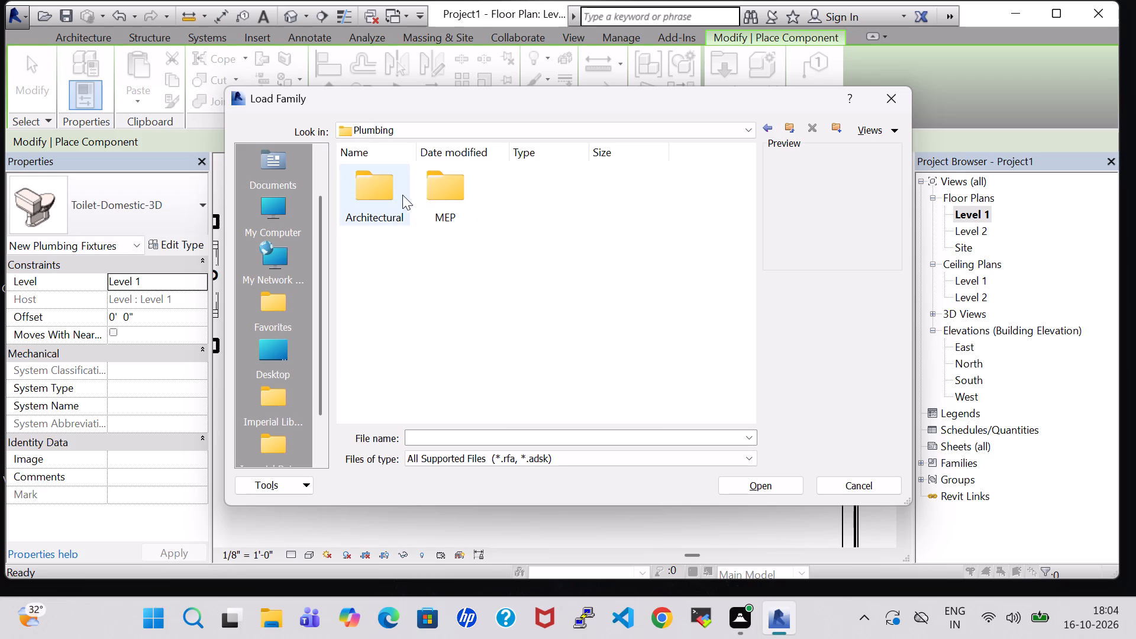
double_click(399, 194)
double_click(430, 213)
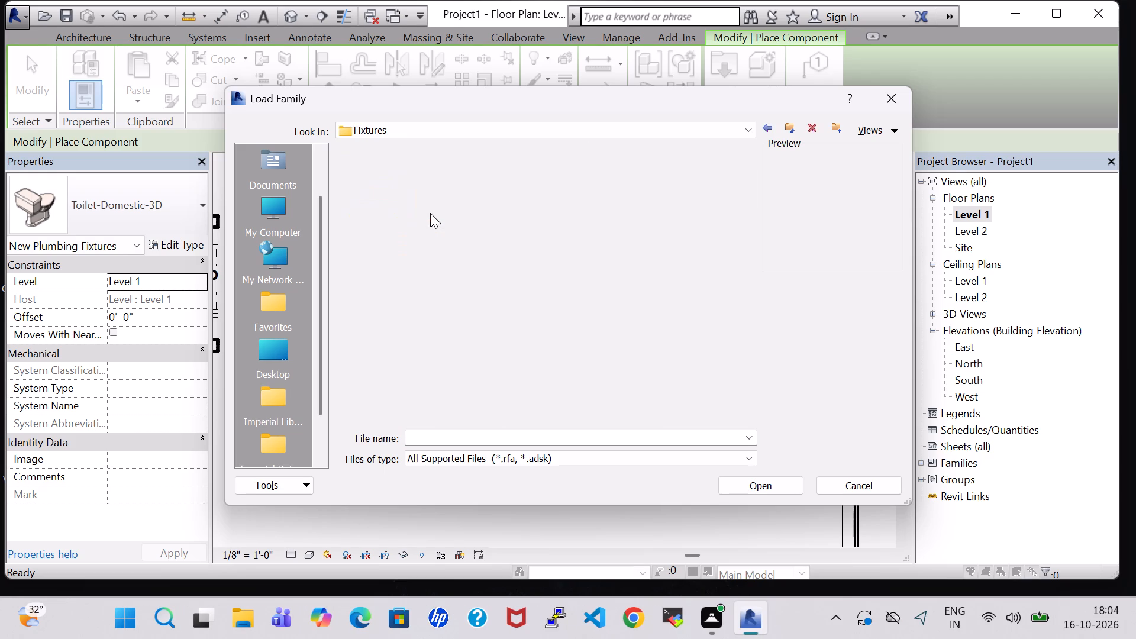
double_click(667, 191)
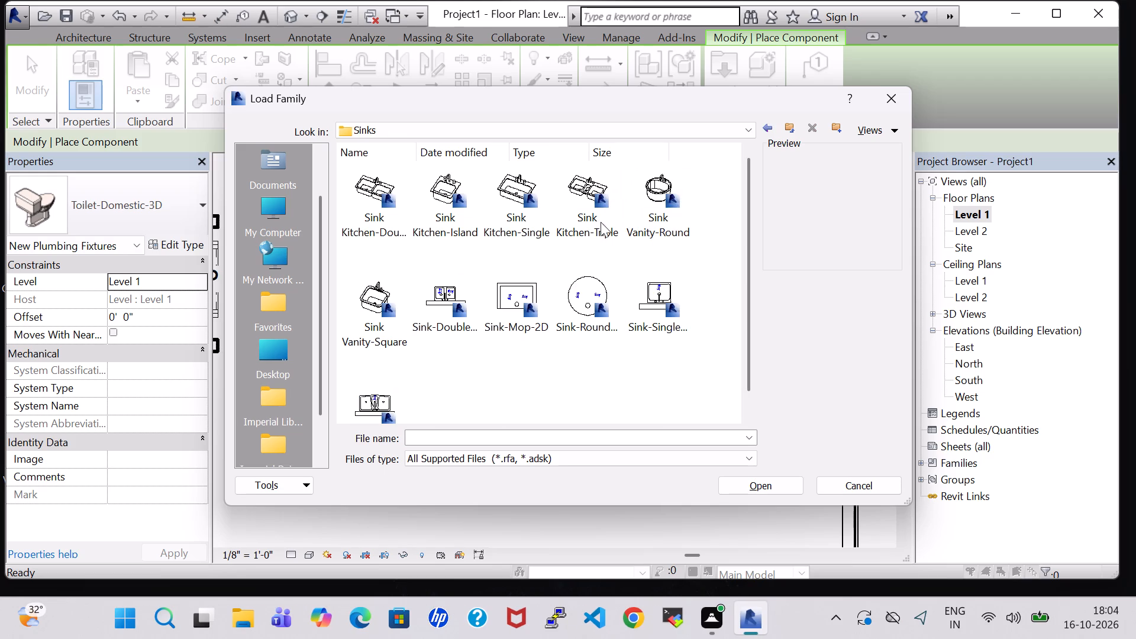
left_click(369, 311)
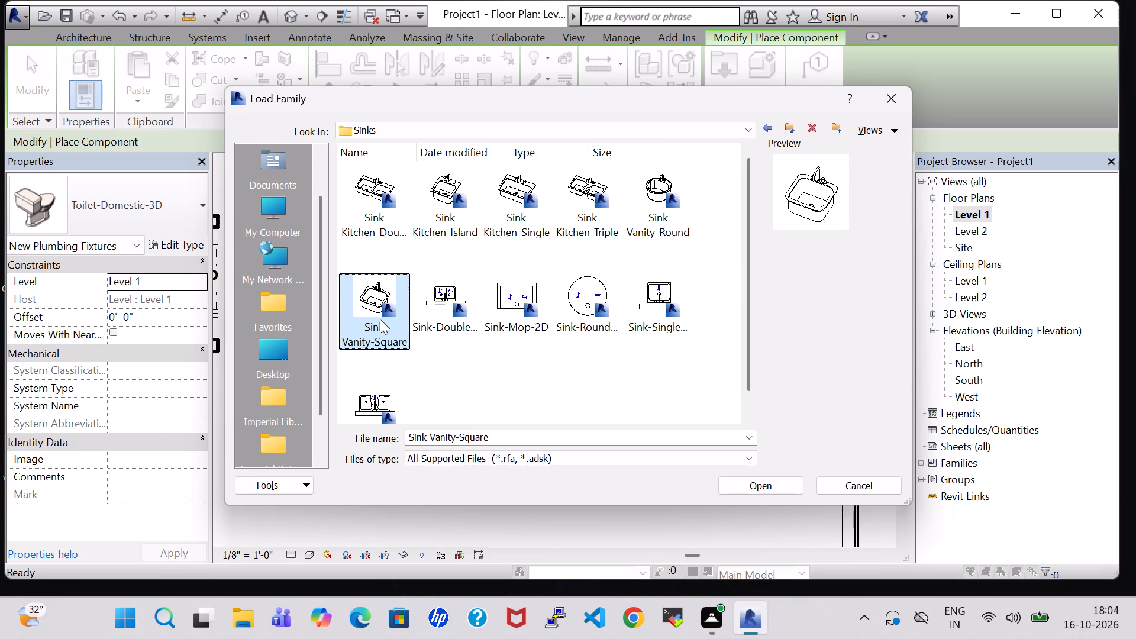
left_click(752, 485)
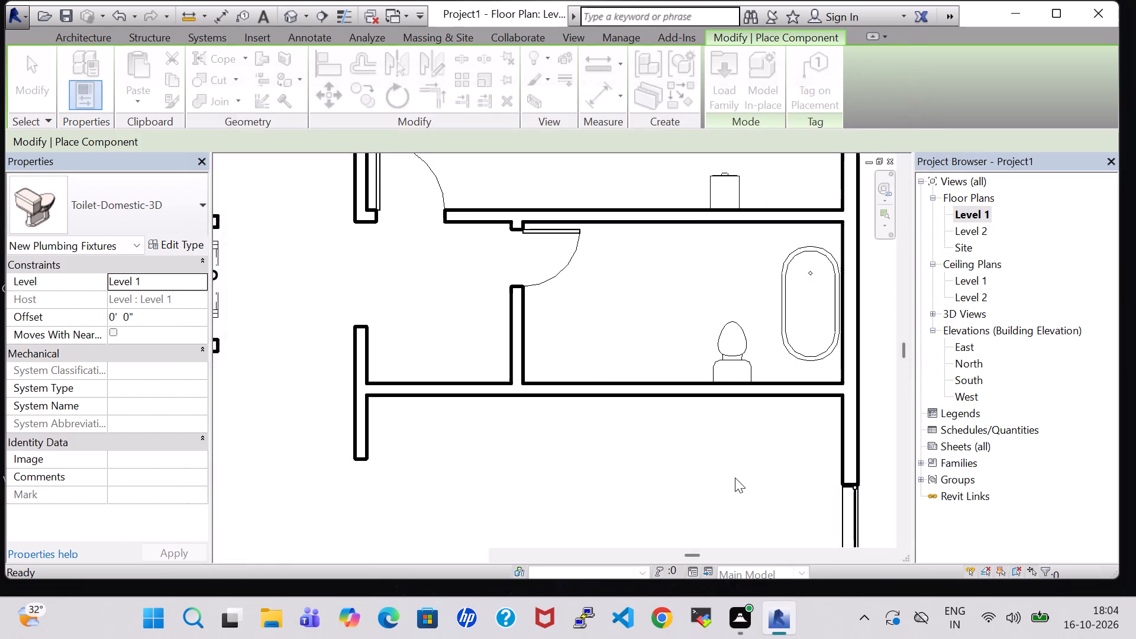
Place a 20" x 18" square vanity sink with its faucet side against the bathroom's south wall, near the west partition.
key("space")
key("space")
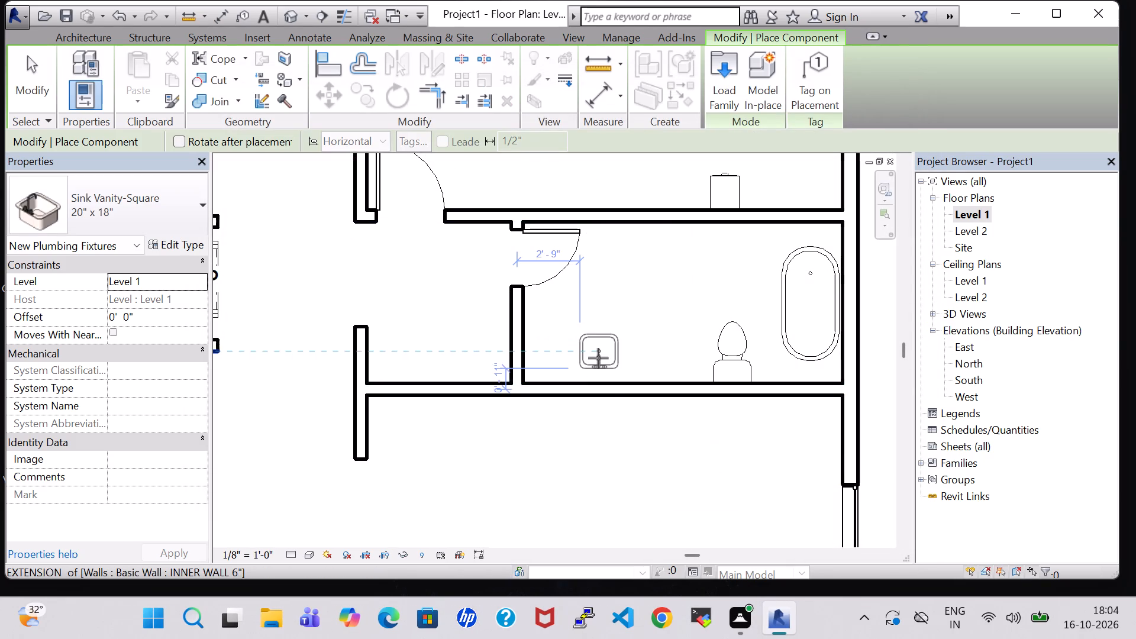
scroll(571, 361, "up", 7)
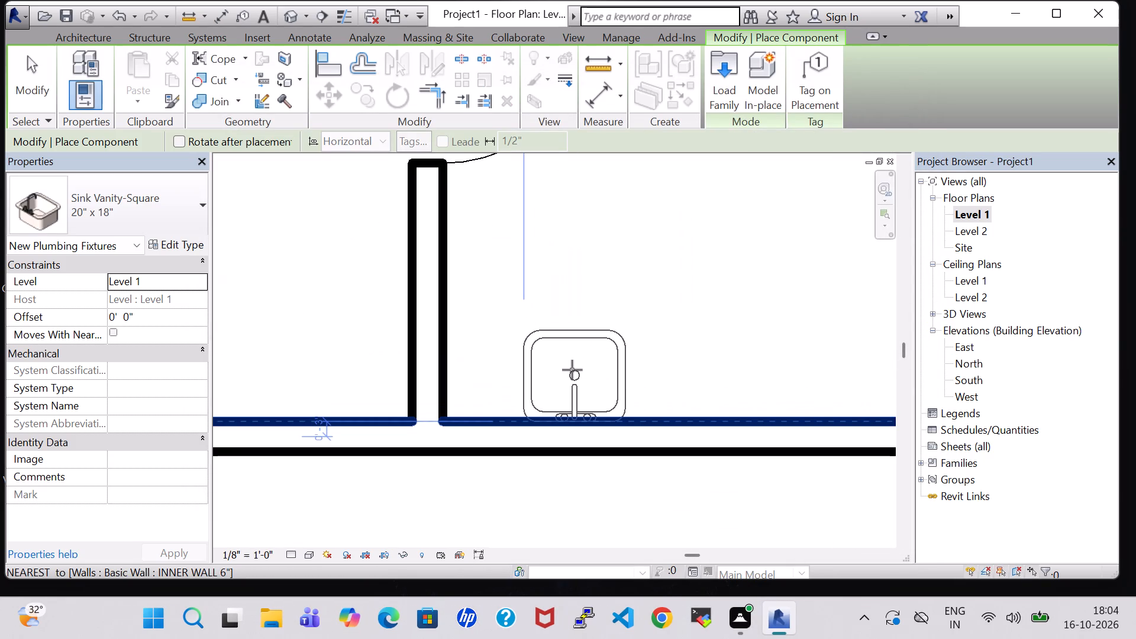
scroll(567, 369, "up", 8)
left_click(567, 369)
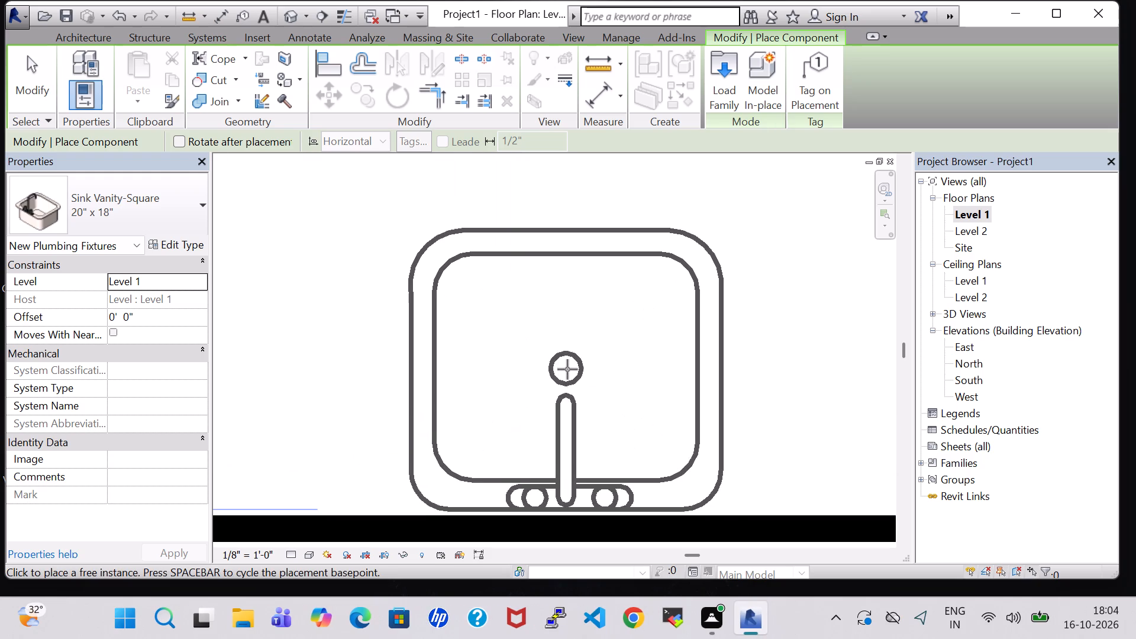
key("Escape")
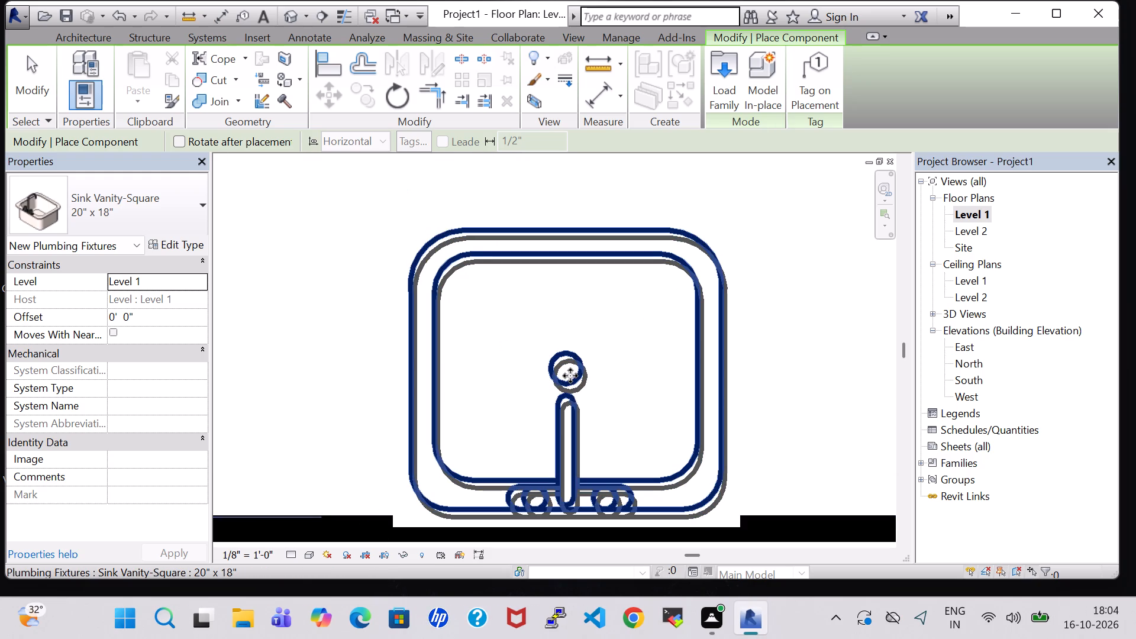
Place a second 20" x 18" square vanity sink along the south wall of the small space west of the bathroom.
scroll(650, 340, "down", 8)
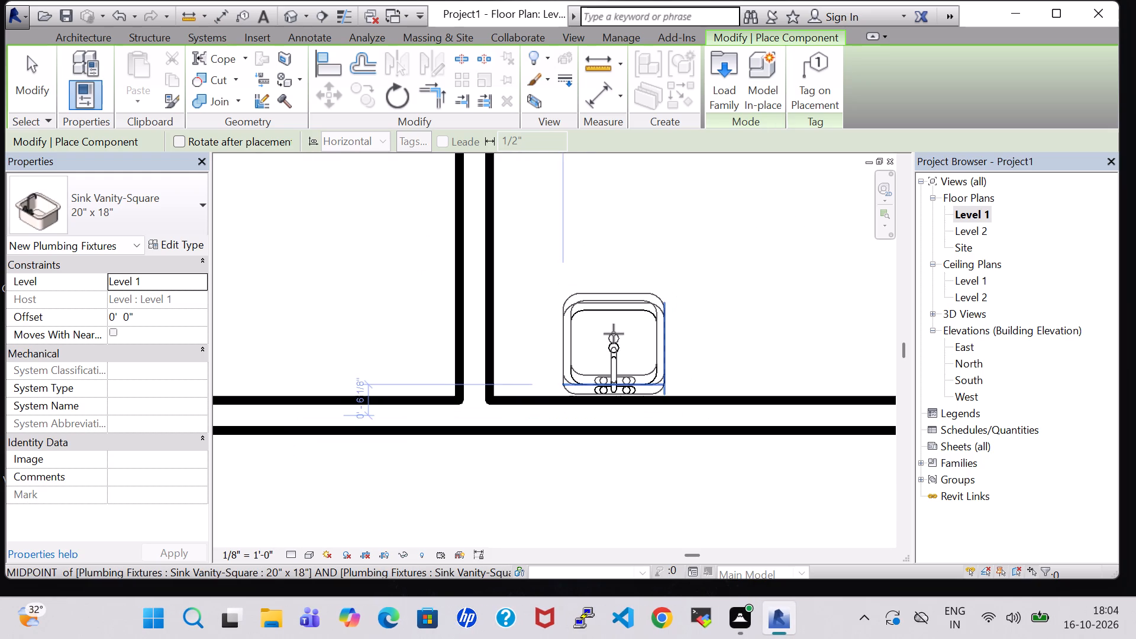
middle_click_drag(614, 334, 806, 335)
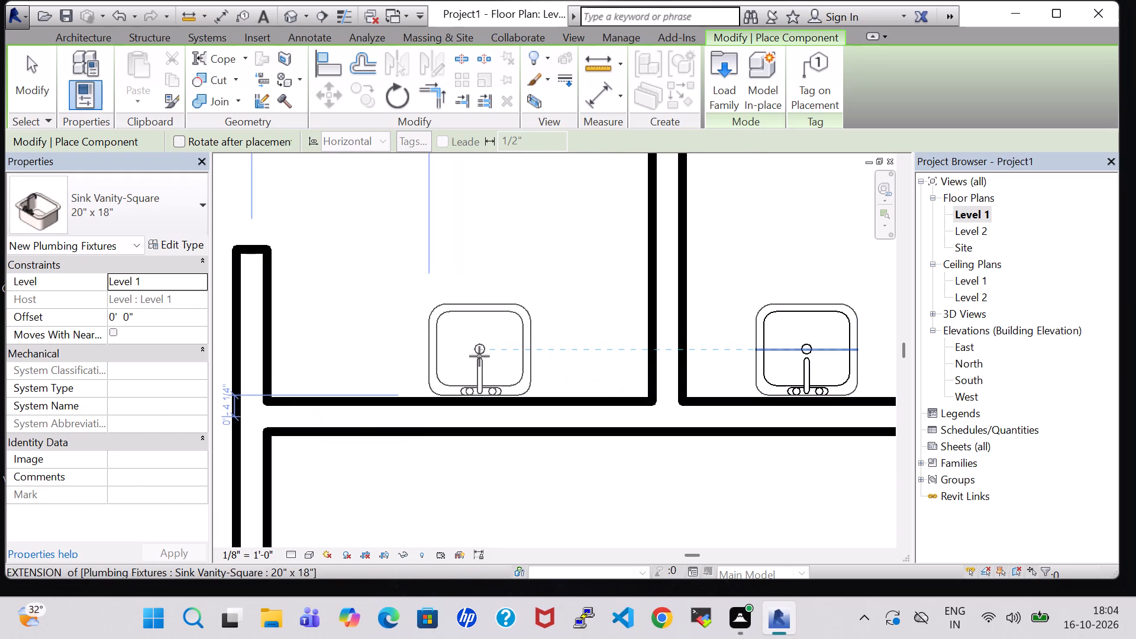
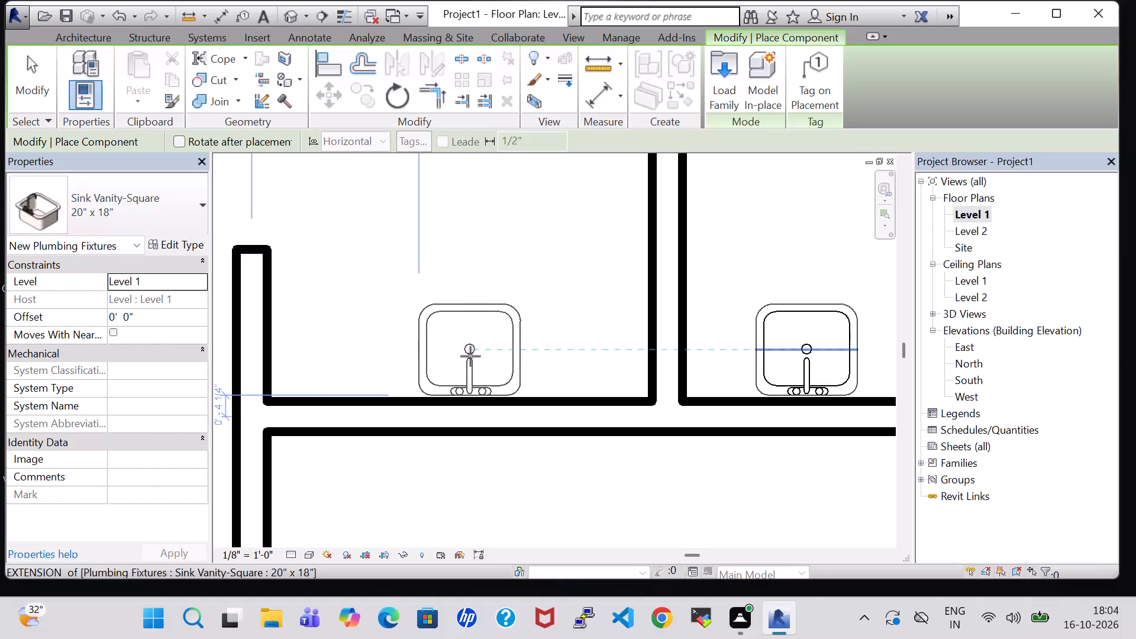
Place the 20" x 18" square vanity sink in the small space west of the bathroom, aligned with the bathroom sink.
left_click(470, 356)
key("Escape")
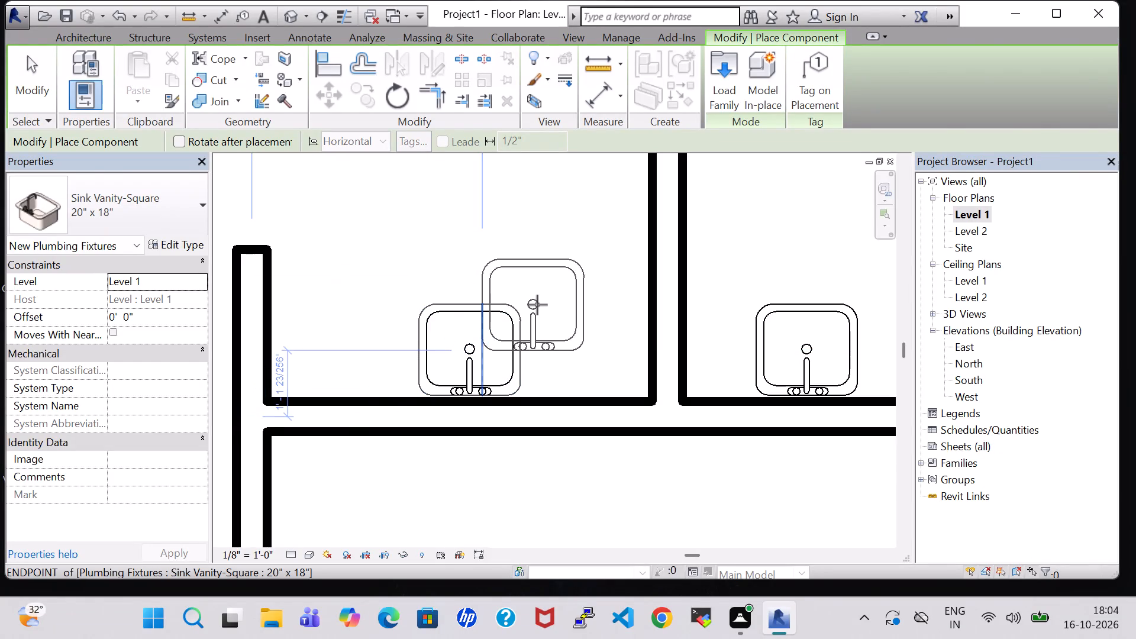
key("Escape")
Nudge both square vanity sinks one increment south so they sit tight against the south wall.
left_click(500, 377)
left_click(500, 383)
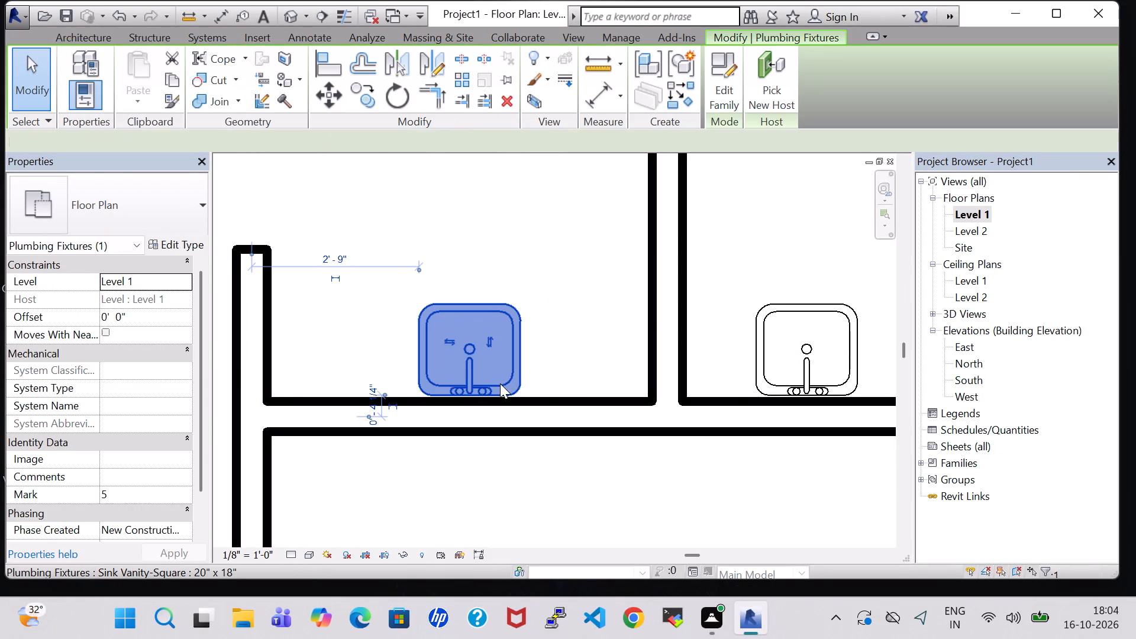
key("Down")
left_click(538, 377)
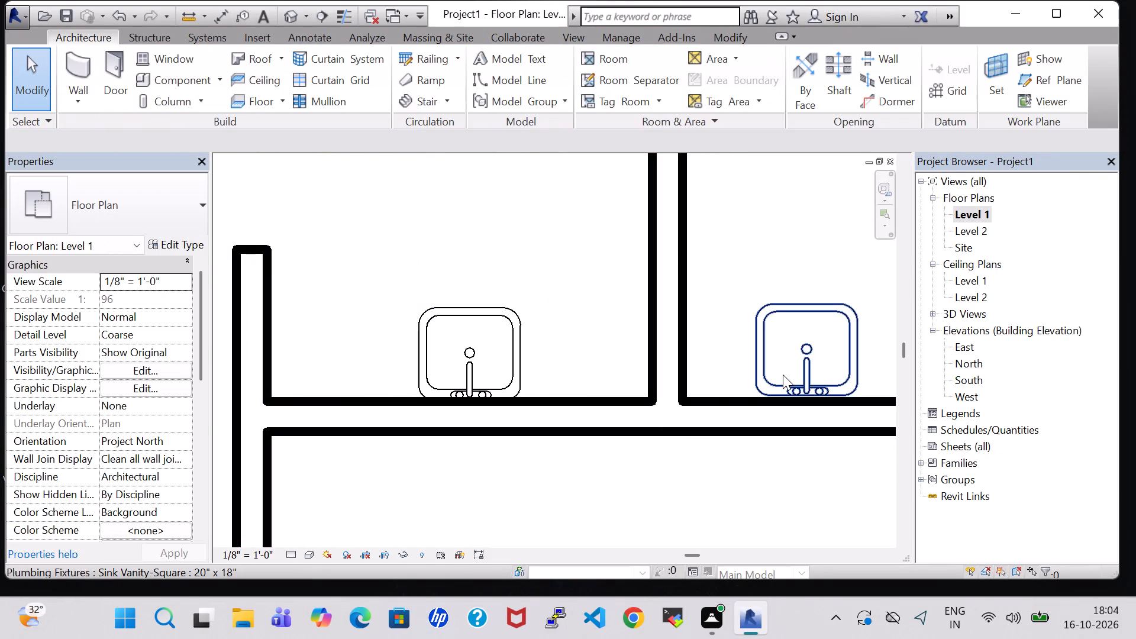
left_click(786, 375)
key("Down")
left_click(782, 266)
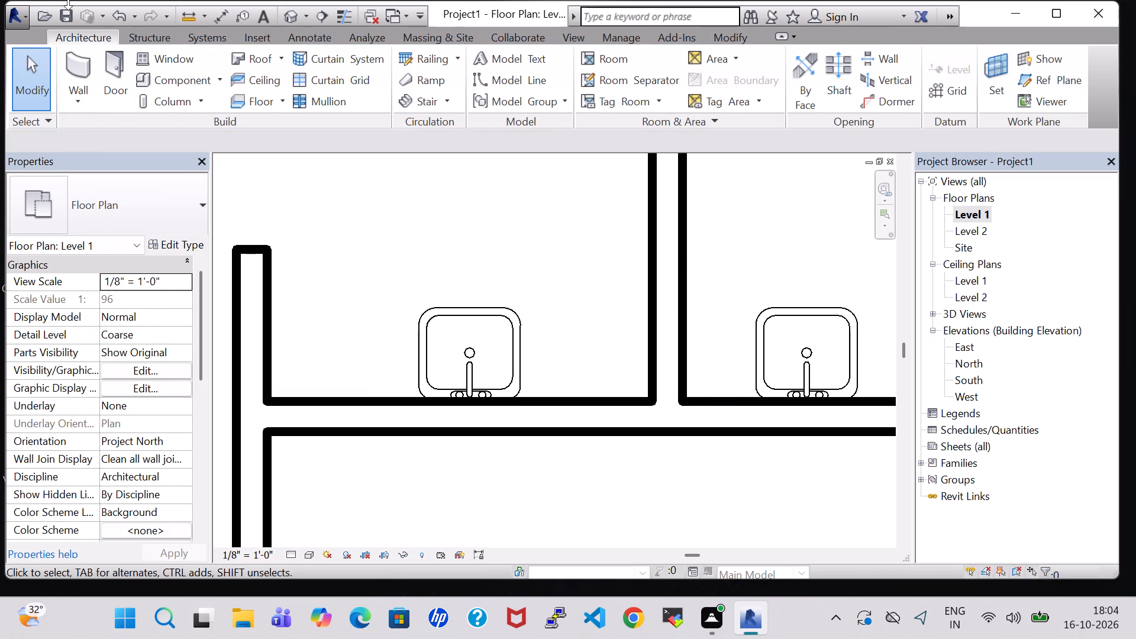
In the 3D view, load the Floor Drain - Rectangular family from the Drains folder of the MEP plumbing fixtures library.
left_click(286, 16)
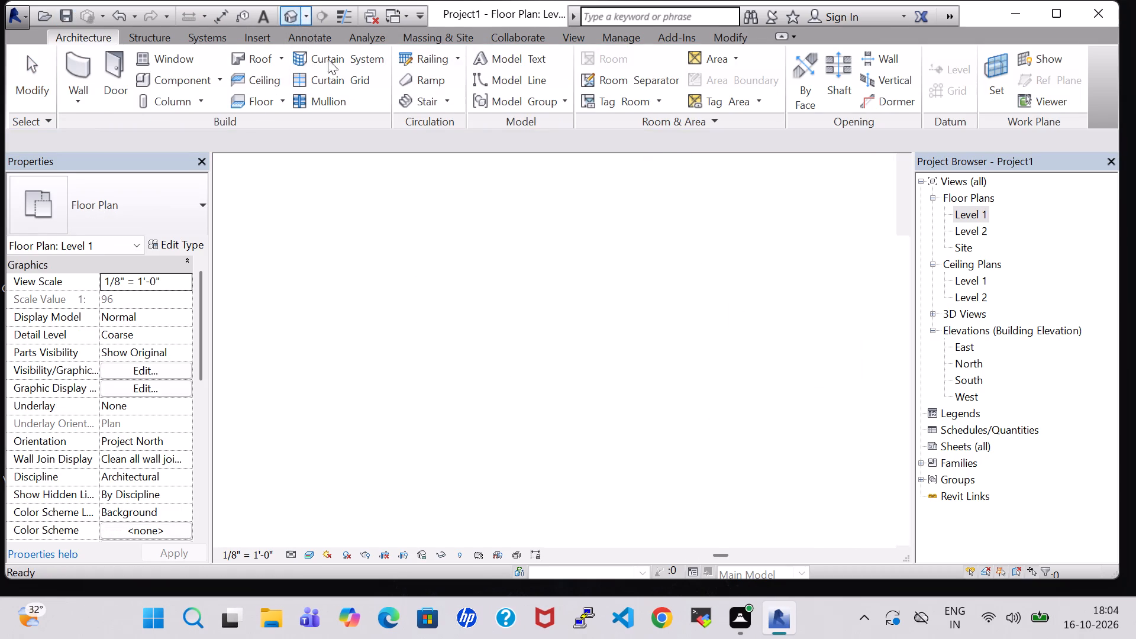
middle_click_drag(364, 440, 387, 319)
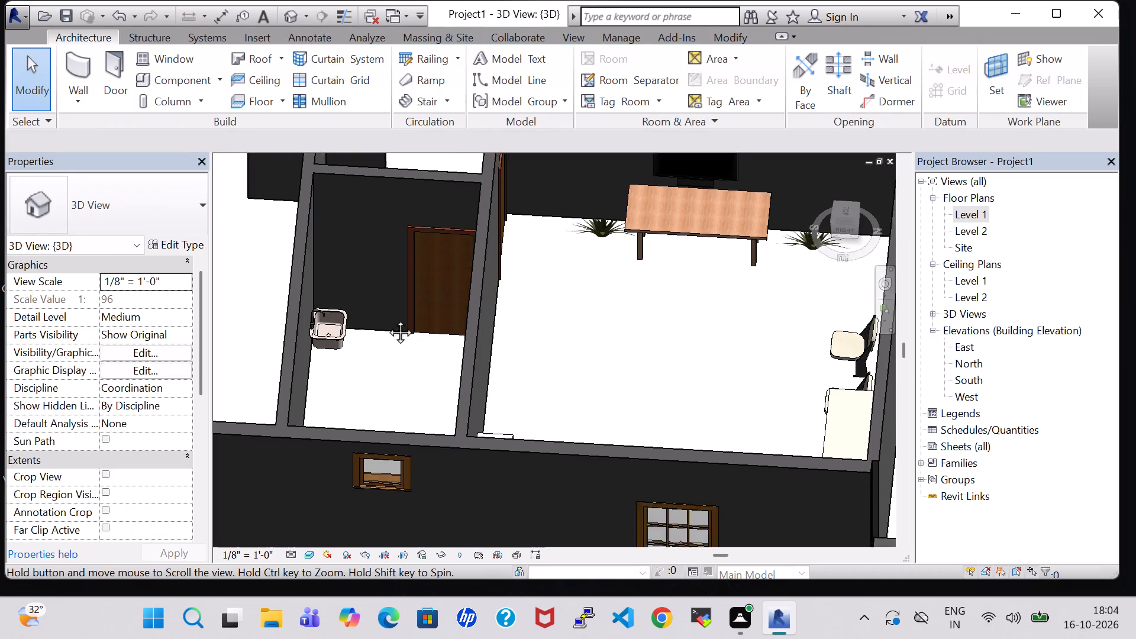
middle_click_drag(387, 319, 387, 309)
middle_click_drag(384, 291, 378, 419, "shift")
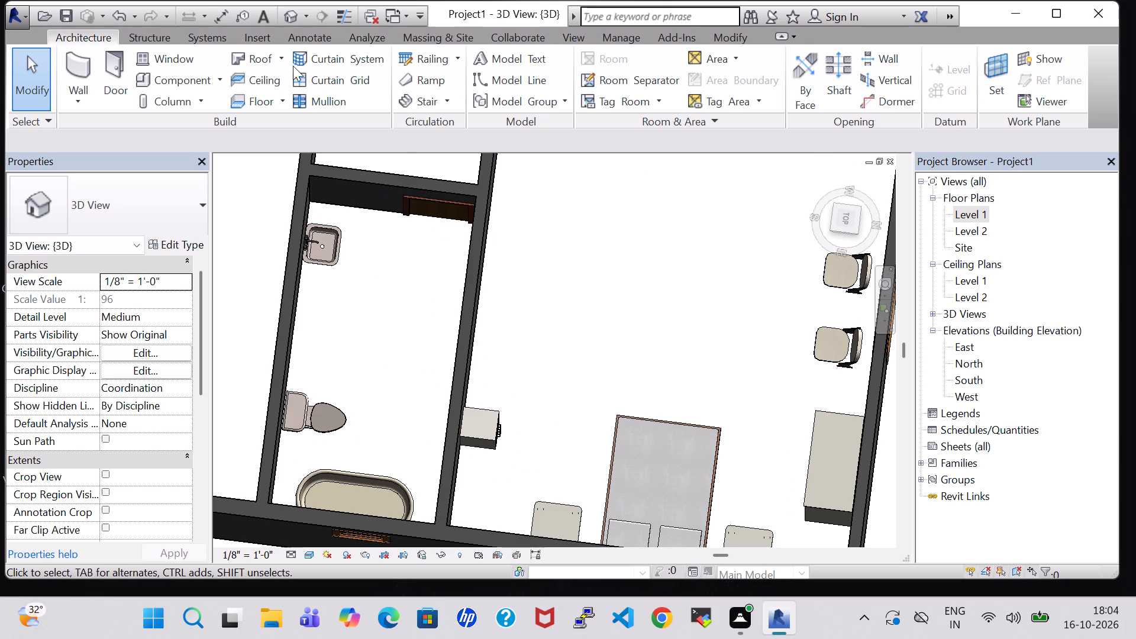
left_click(151, 78)
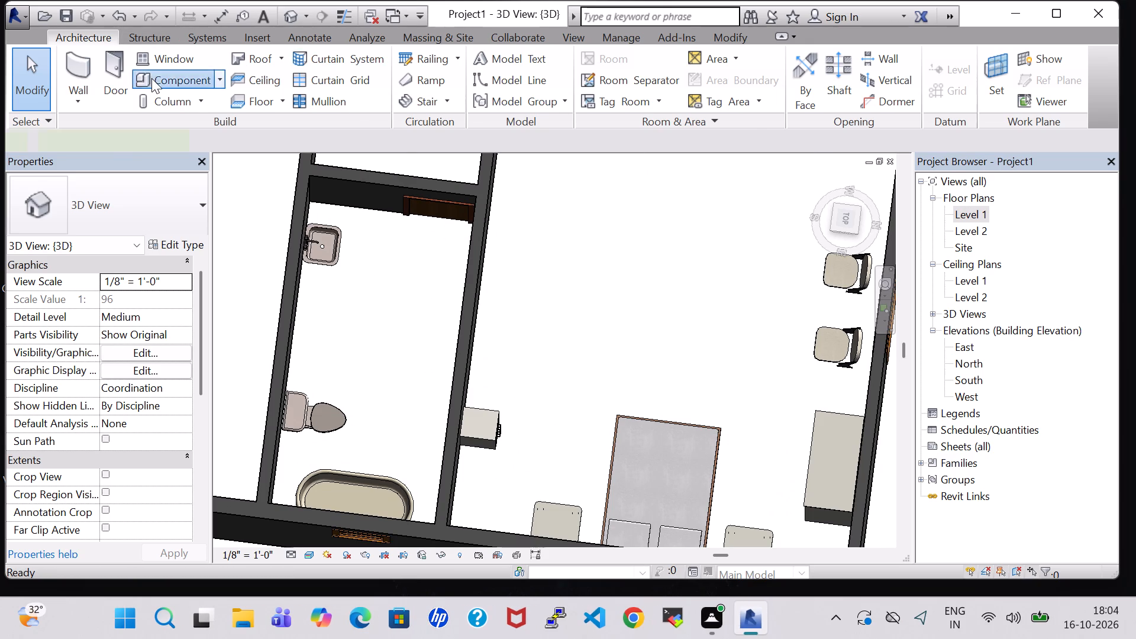
left_click(718, 60)
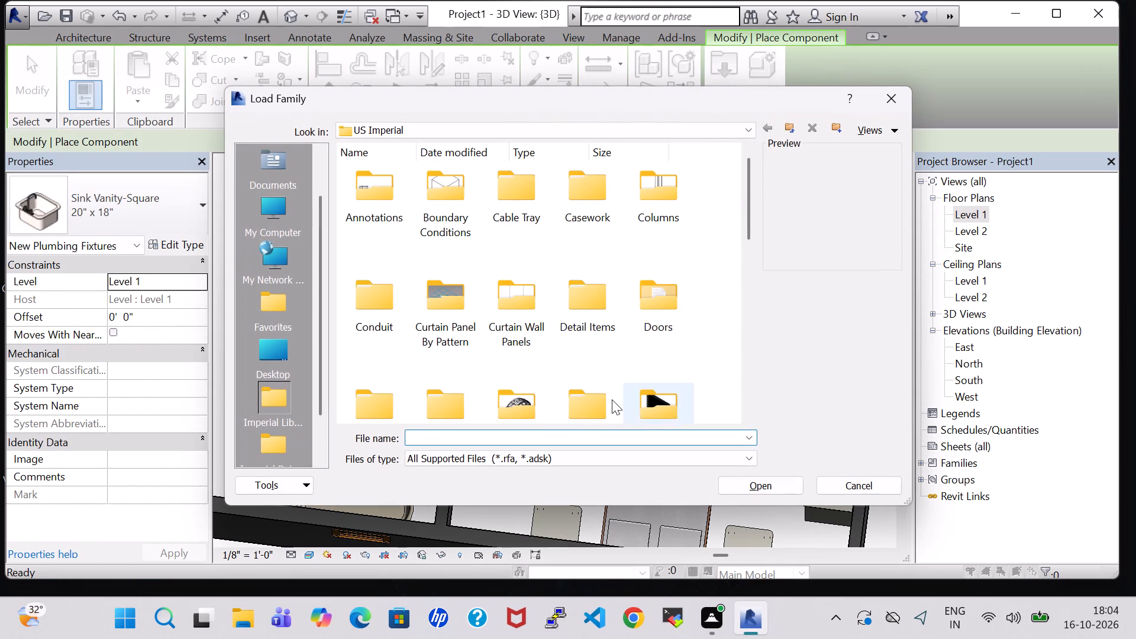
left_click(673, 408)
key("p")
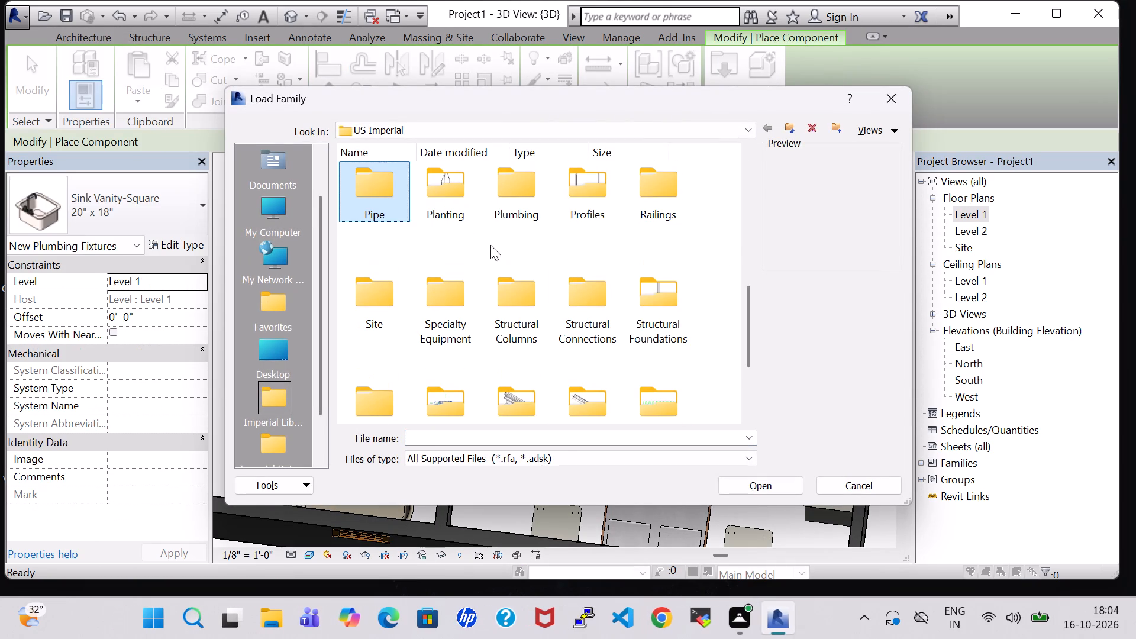
double_click(517, 205)
double_click(453, 186)
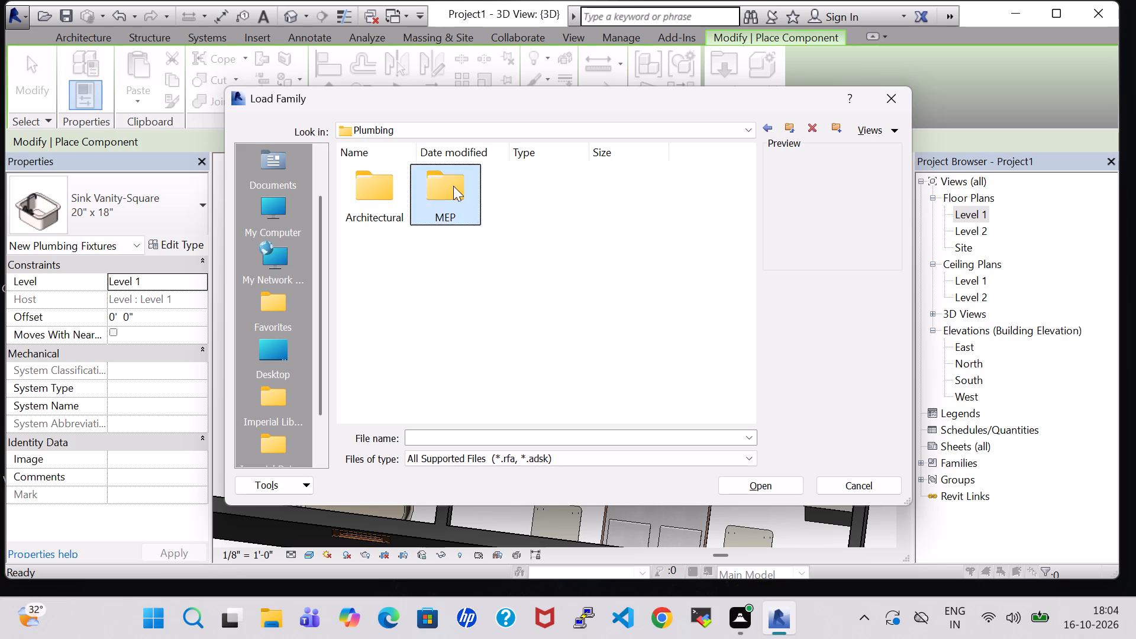
double_click(444, 201)
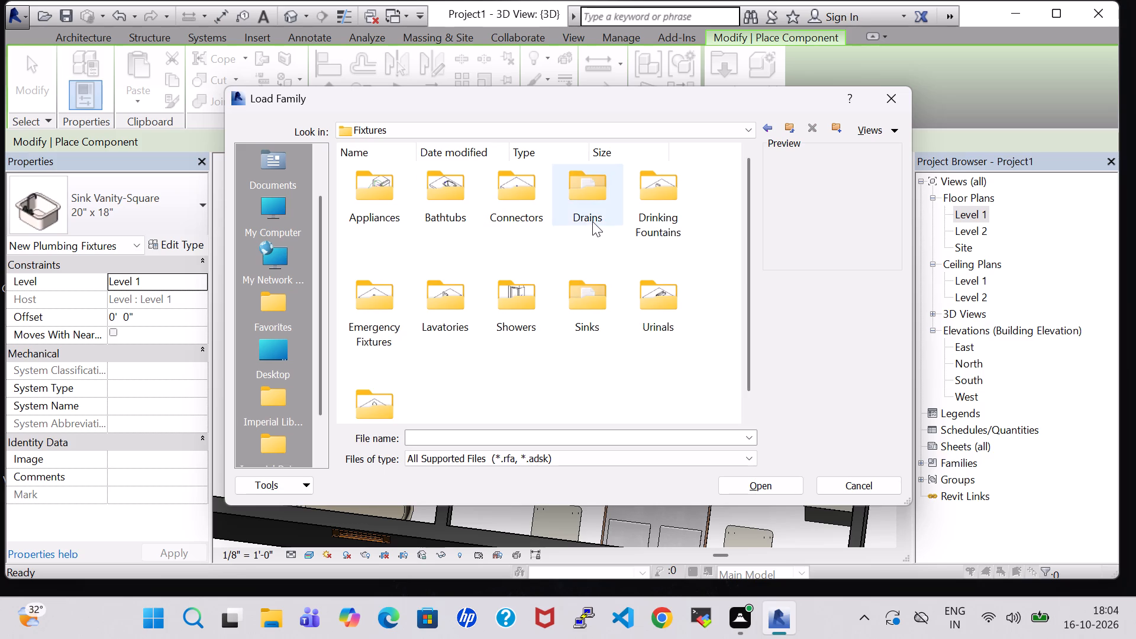
double_click(591, 218)
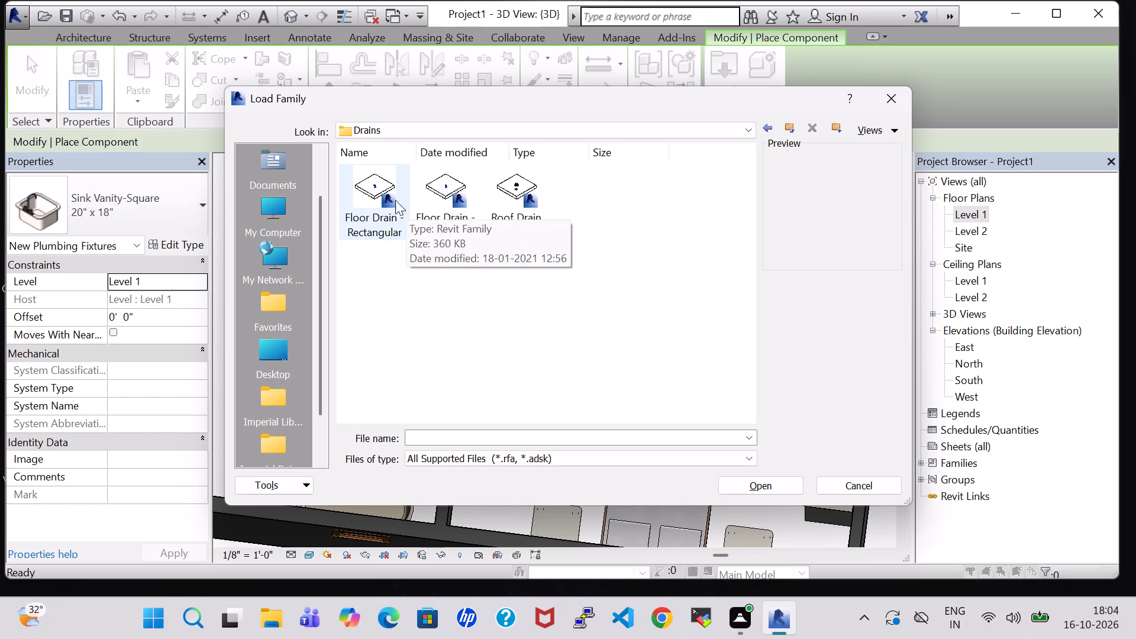
left_click(349, 195)
left_click(743, 487)
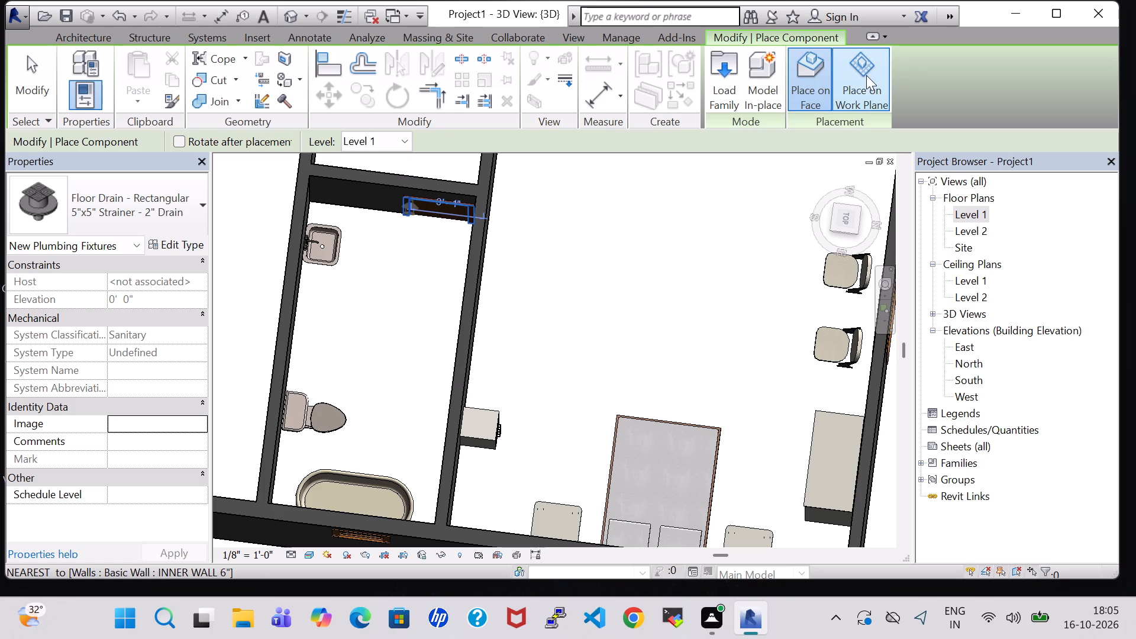
Place a 5"x5" Strainer - 2" Drain on the Level 1 work plane beside the bathtub, about 1' 6" from the bathroom's north wall.
left_click(866, 75)
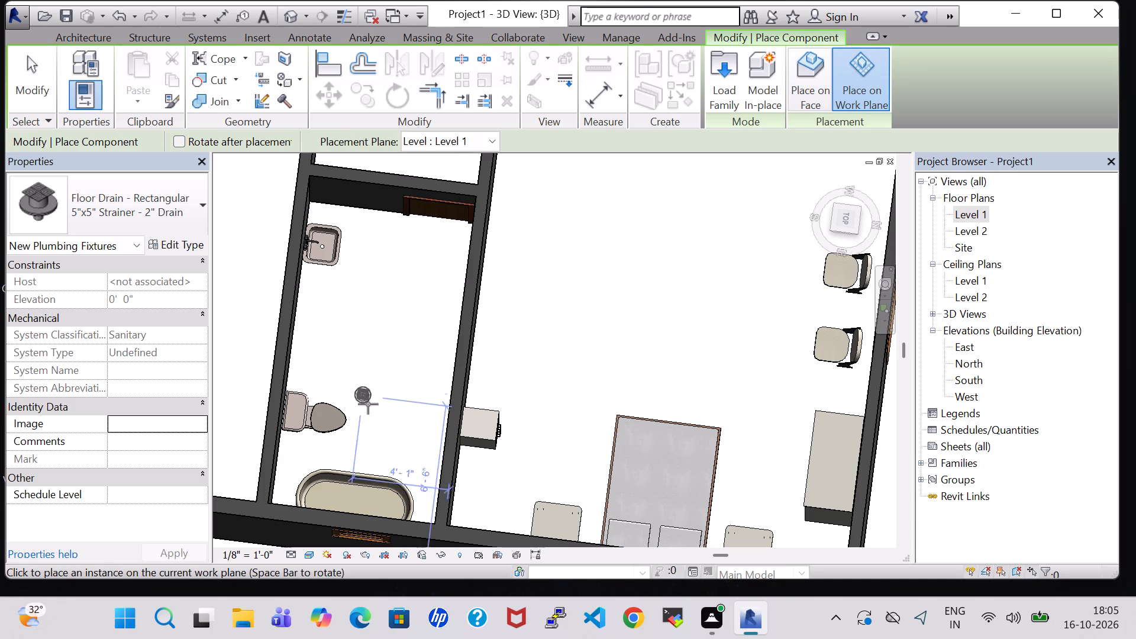
scroll(399, 451, "up", 4)
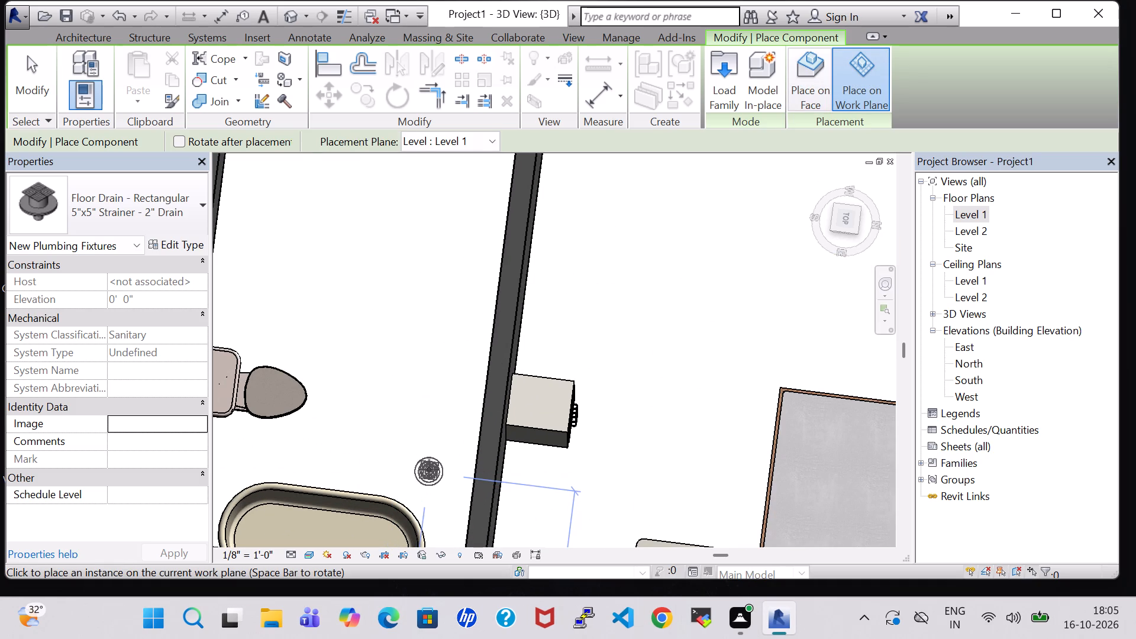
left_click(429, 468)
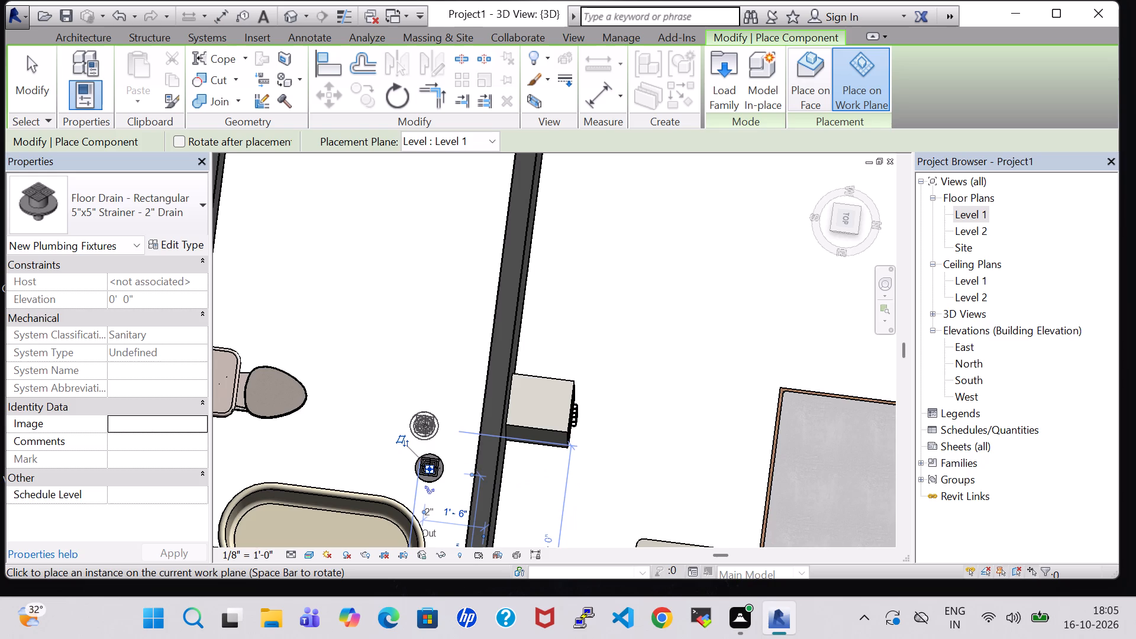
scroll(425, 426, "down", 5)
key("Escape")
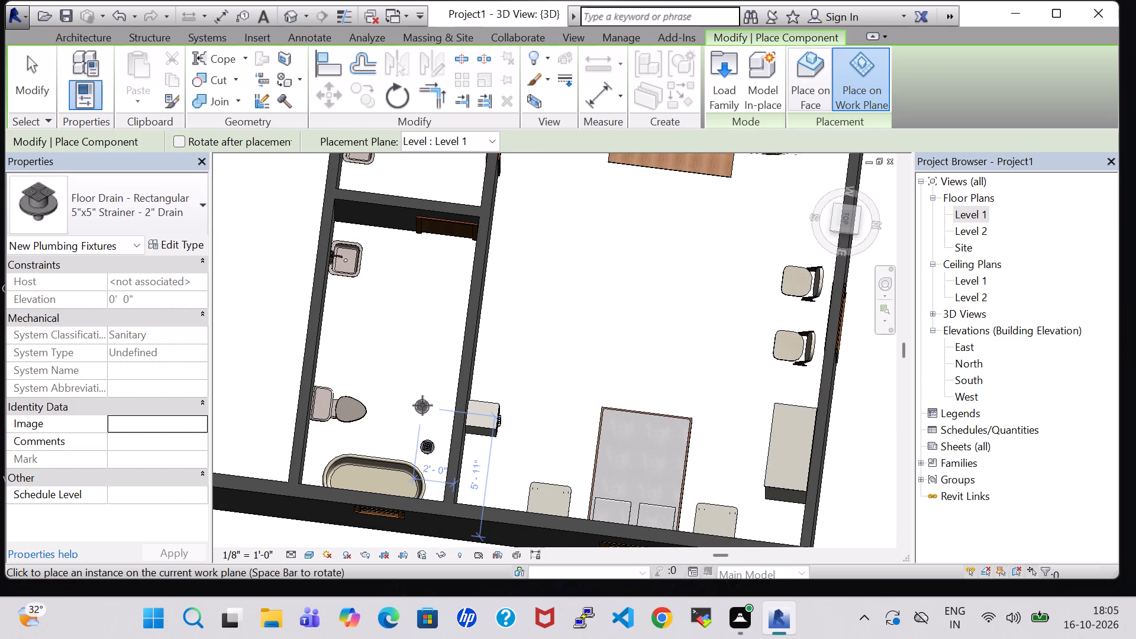
key("Escape")
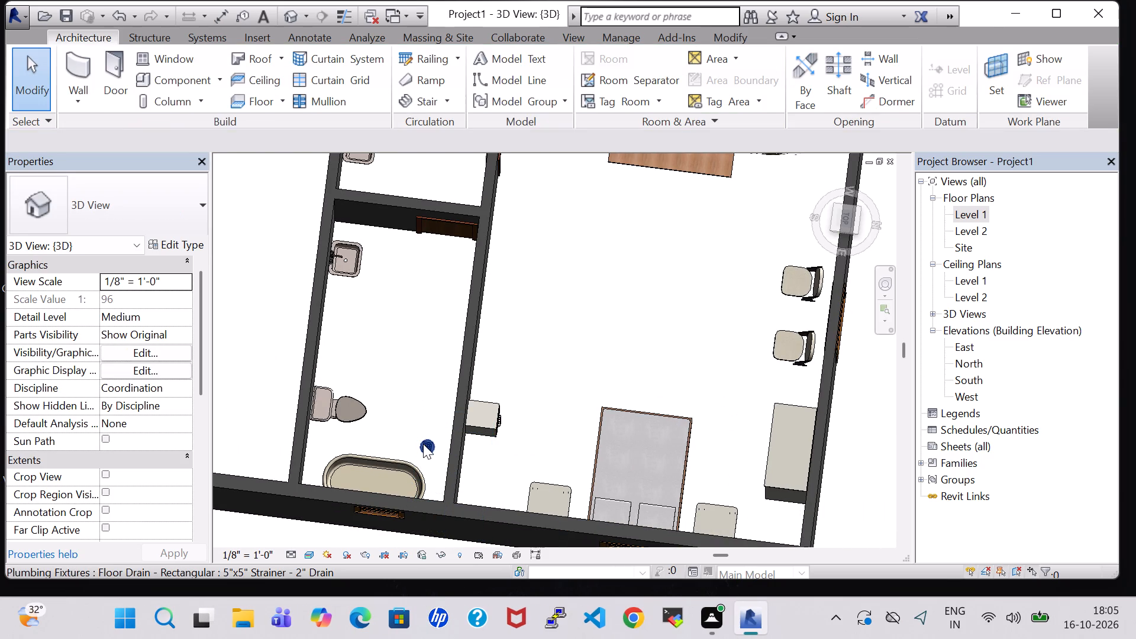
left_click(423, 444)
left_click(423, 380)
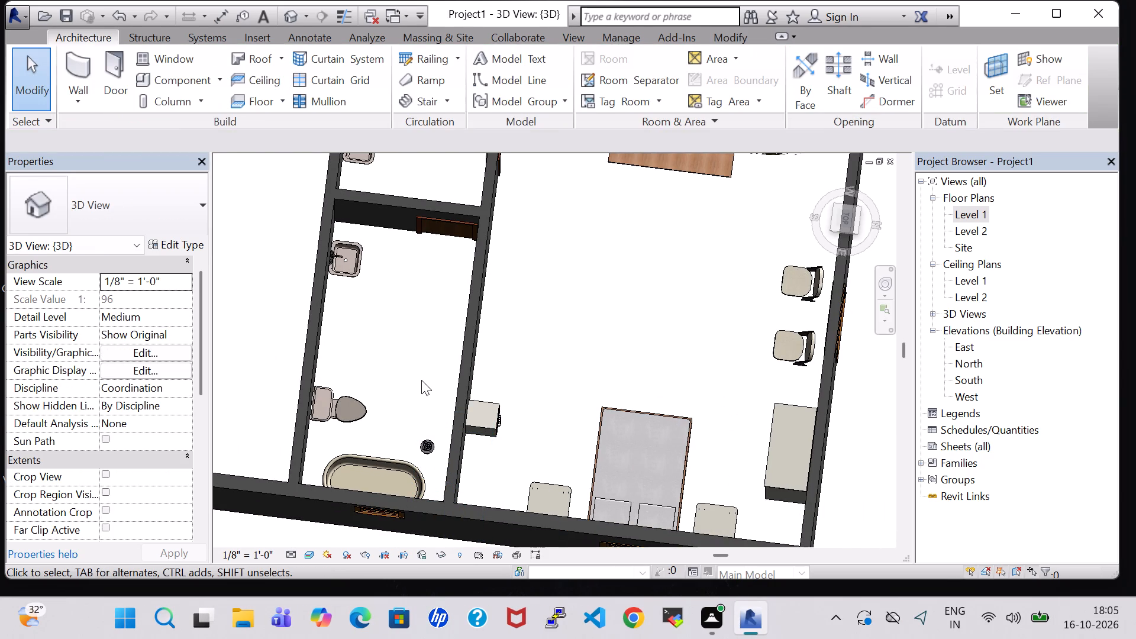
In the Level 1 floor plan, place a tagged room in the bathroom.
middle_click_drag(421, 337, 450, 486)
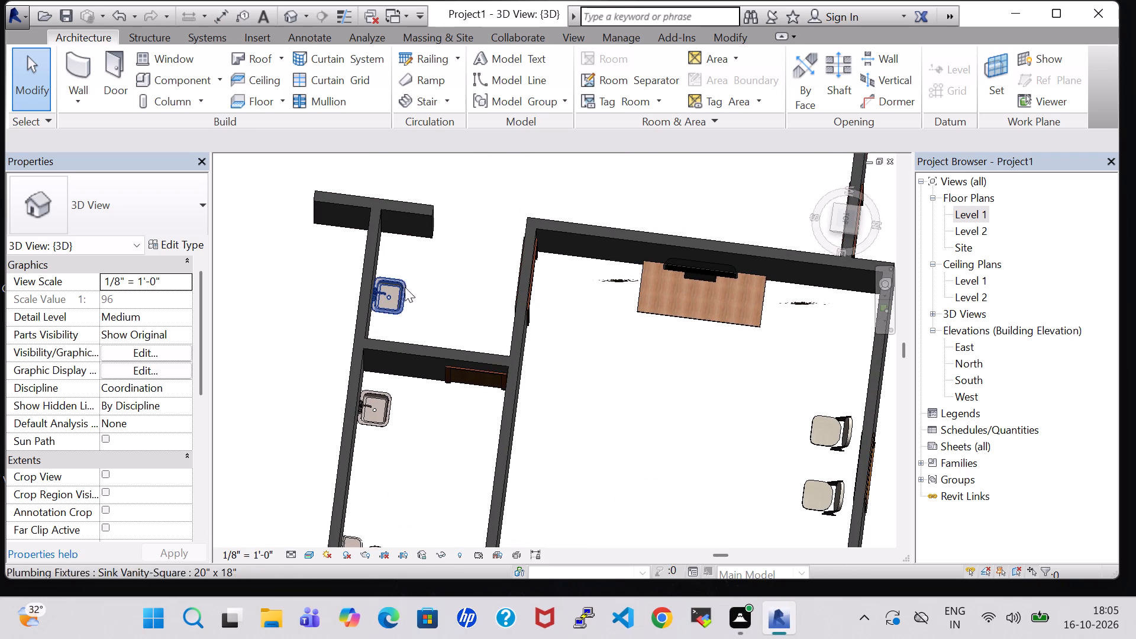
double_click(969, 214)
scroll(624, 249, "down", 5)
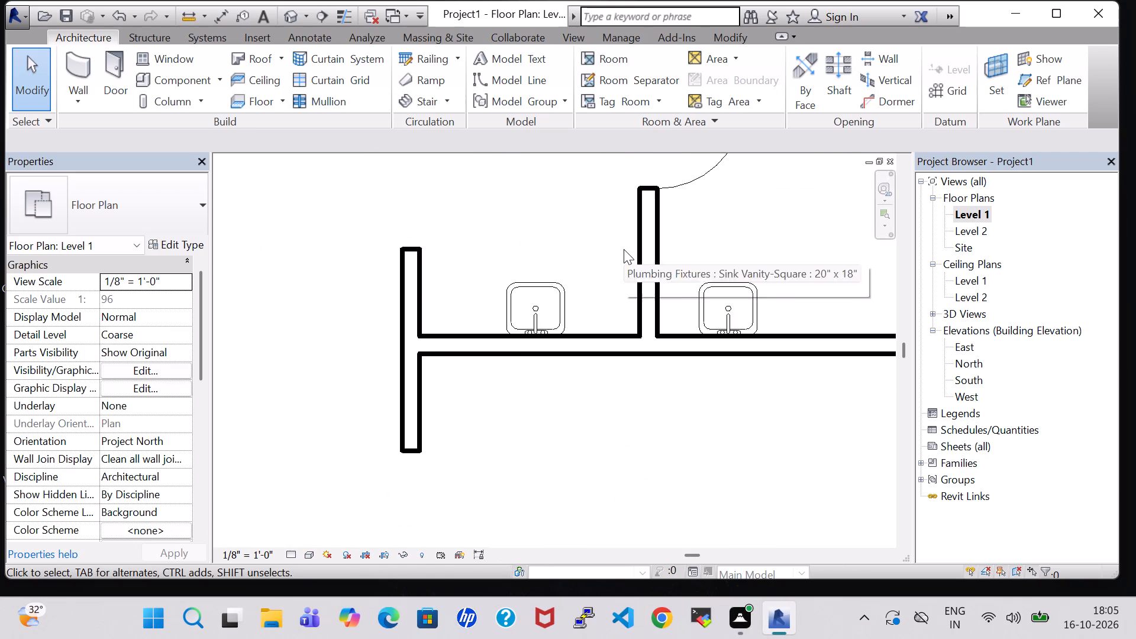
scroll(624, 249, "down", 2)
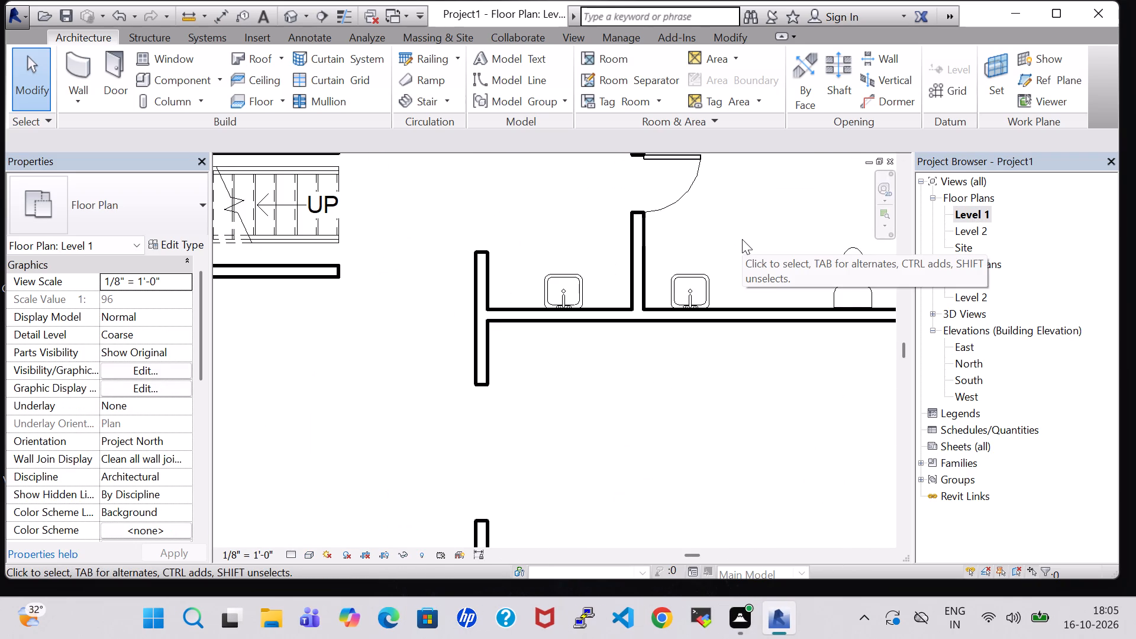
scroll(741, 244, "down", 4)
middle_click_drag(749, 220, 619, 273)
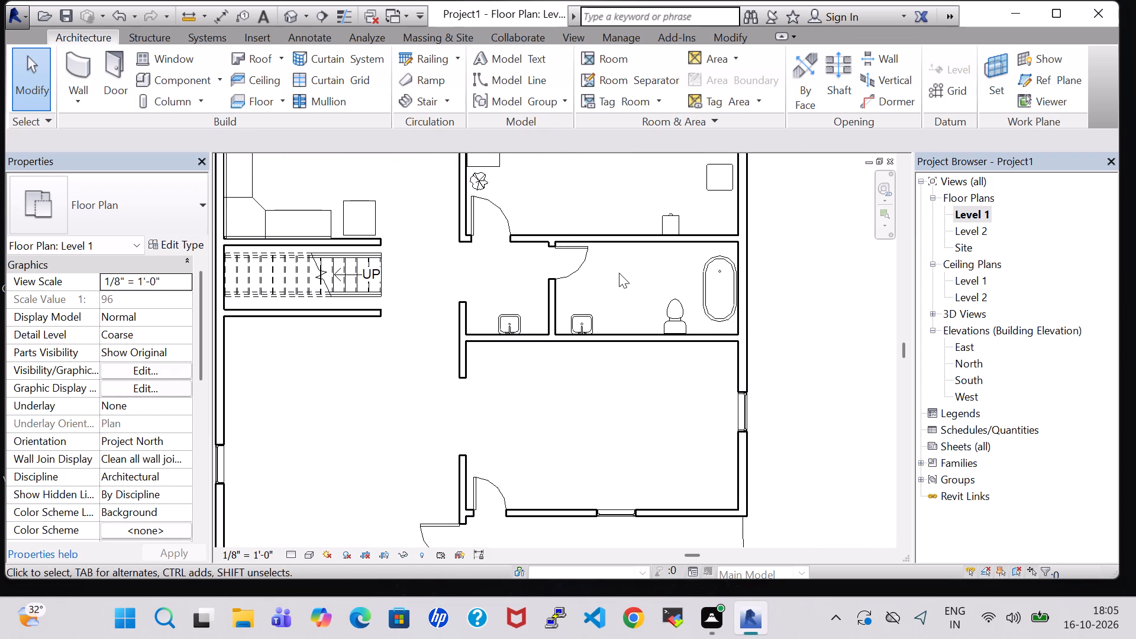
scroll(619, 273, "up", 3)
scroll(619, 273, "down", 1)
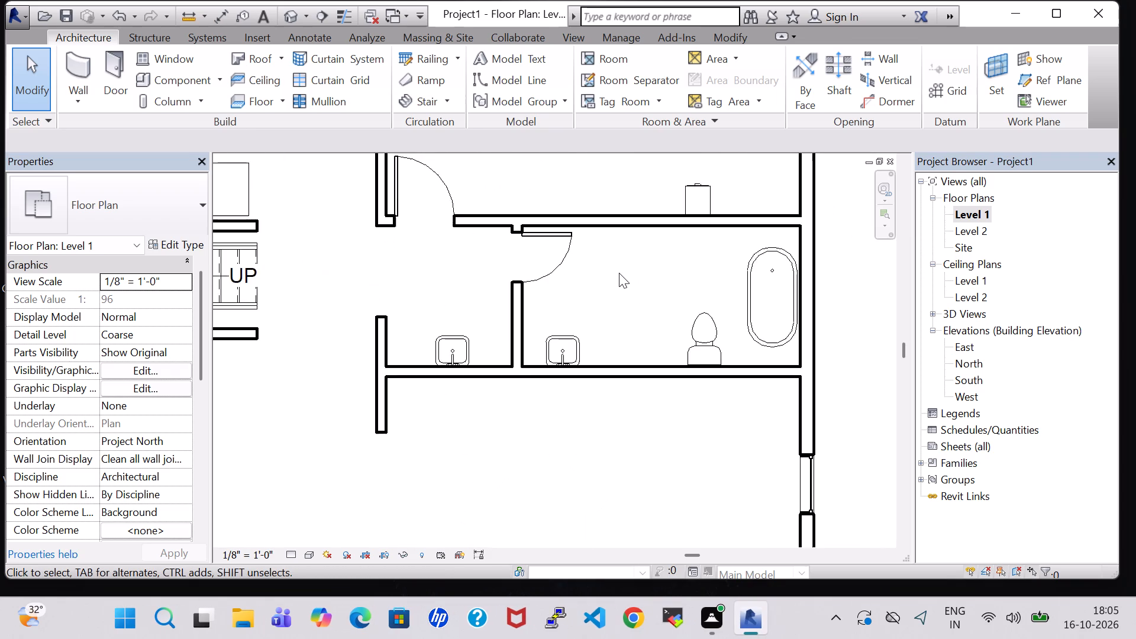
scroll(619, 273, "down", 7)
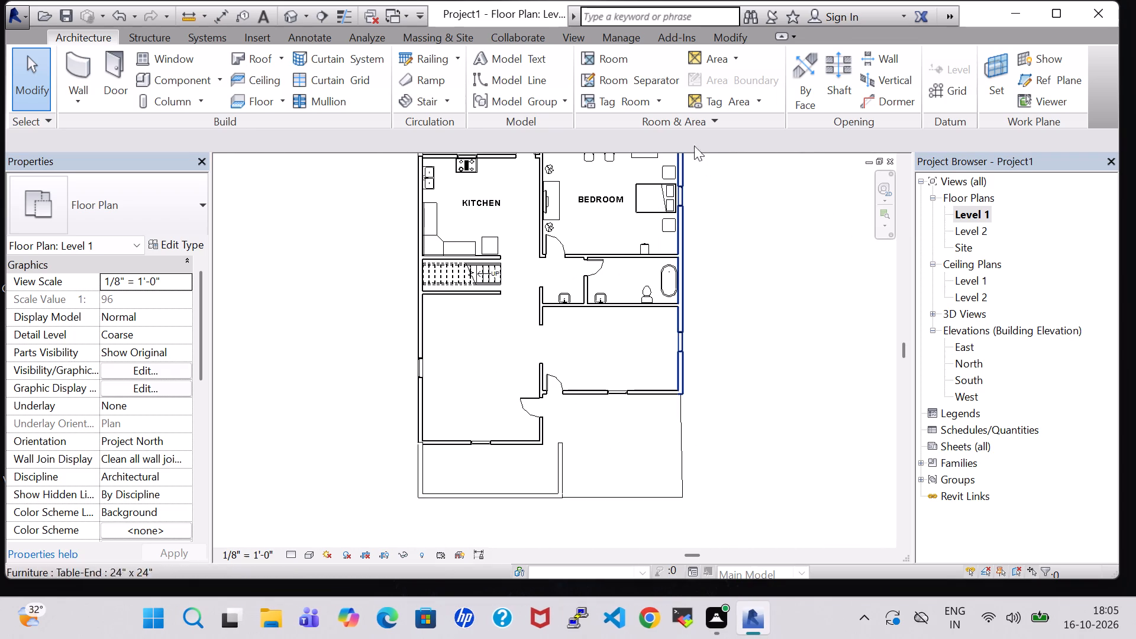
left_click(590, 57)
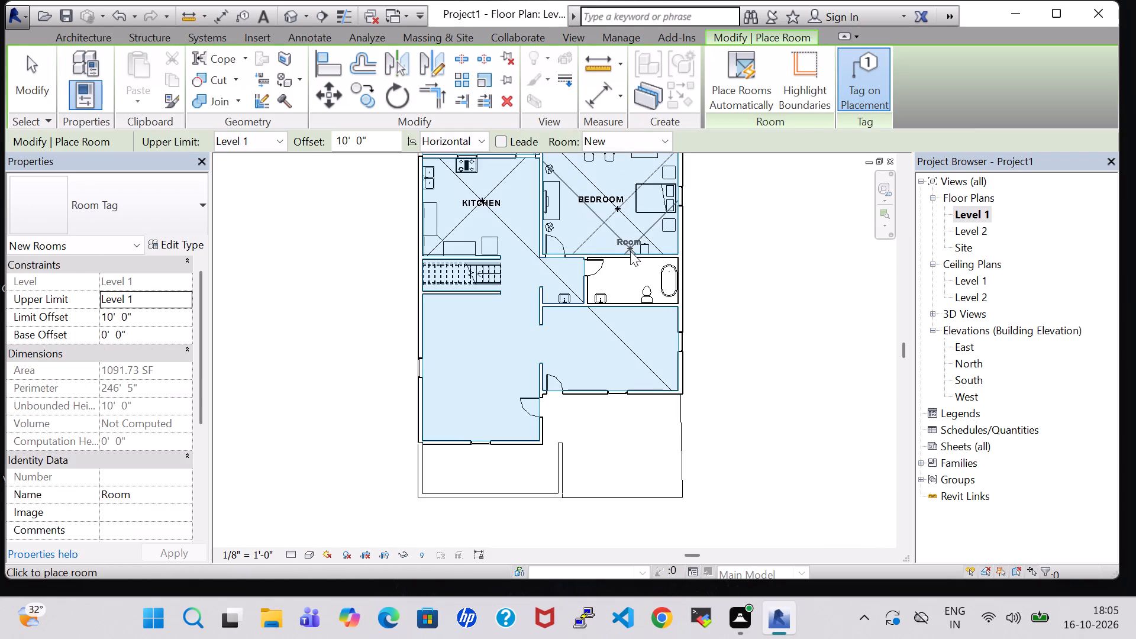
left_click(631, 285)
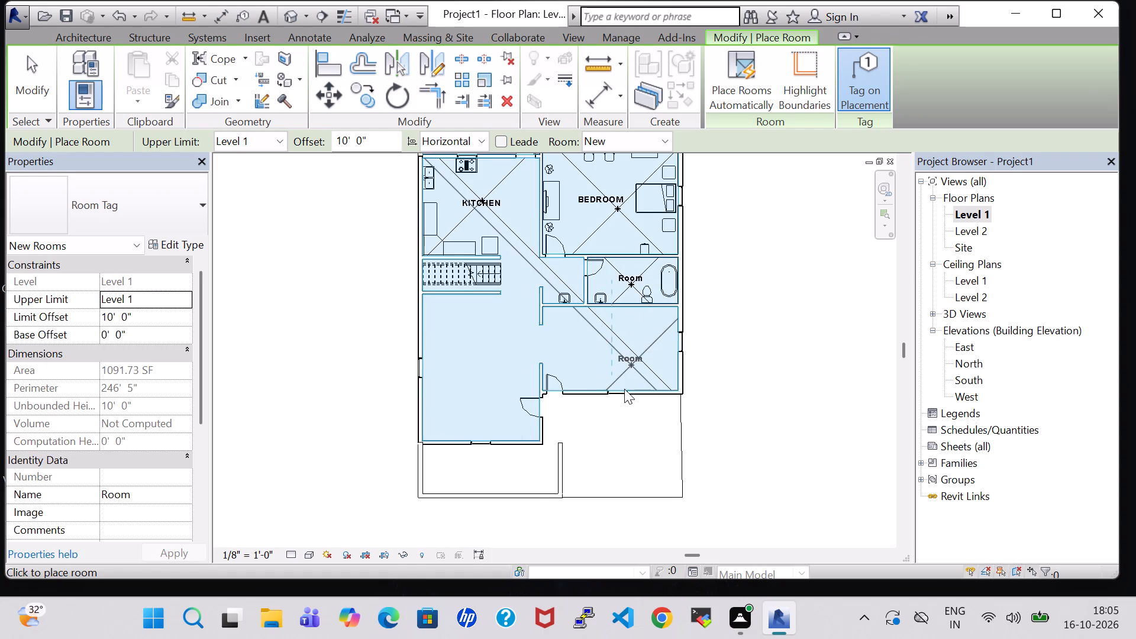
key("Escape")
key("Escape")
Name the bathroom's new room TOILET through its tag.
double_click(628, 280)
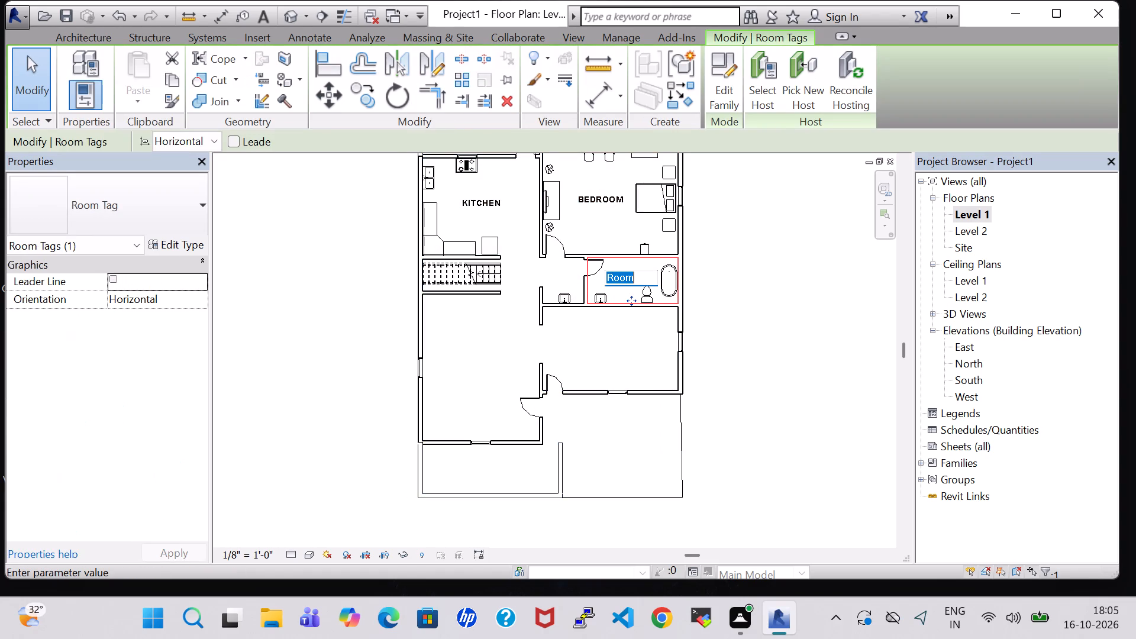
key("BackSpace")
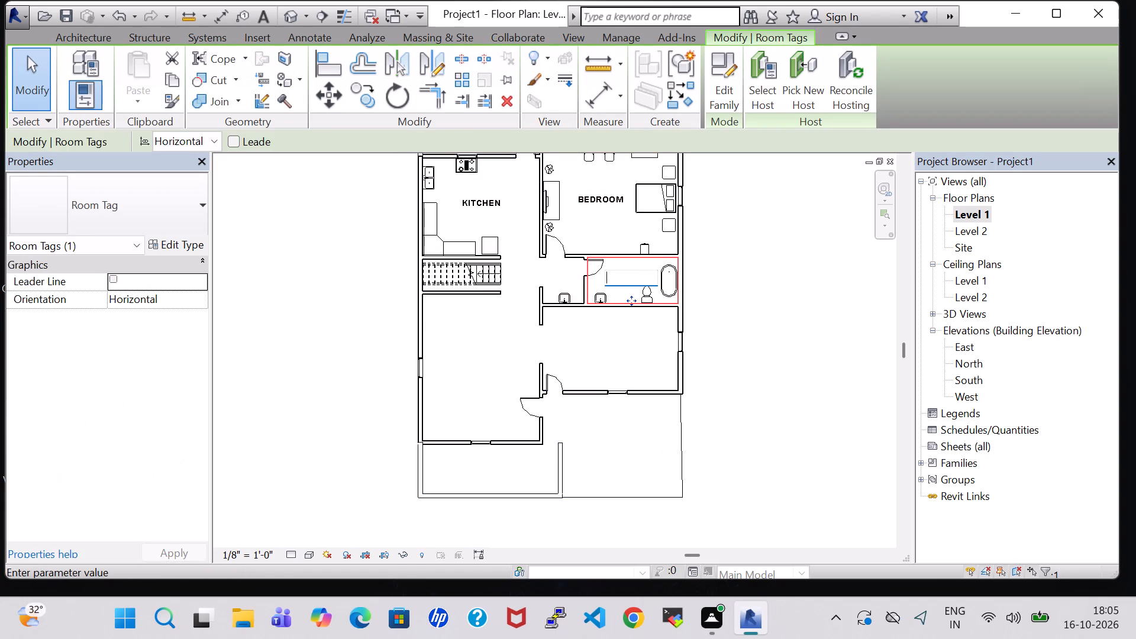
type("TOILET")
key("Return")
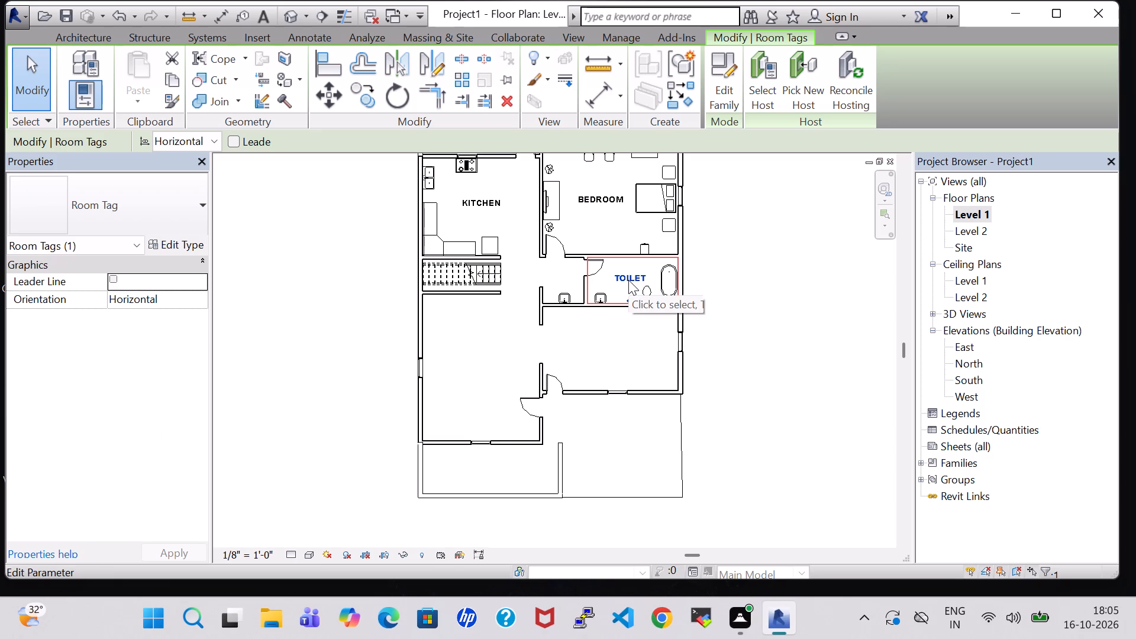
Rename the room containing the bathtub and toilet as BATHROOM through its tag.
double_click(628, 280)
key("Right")
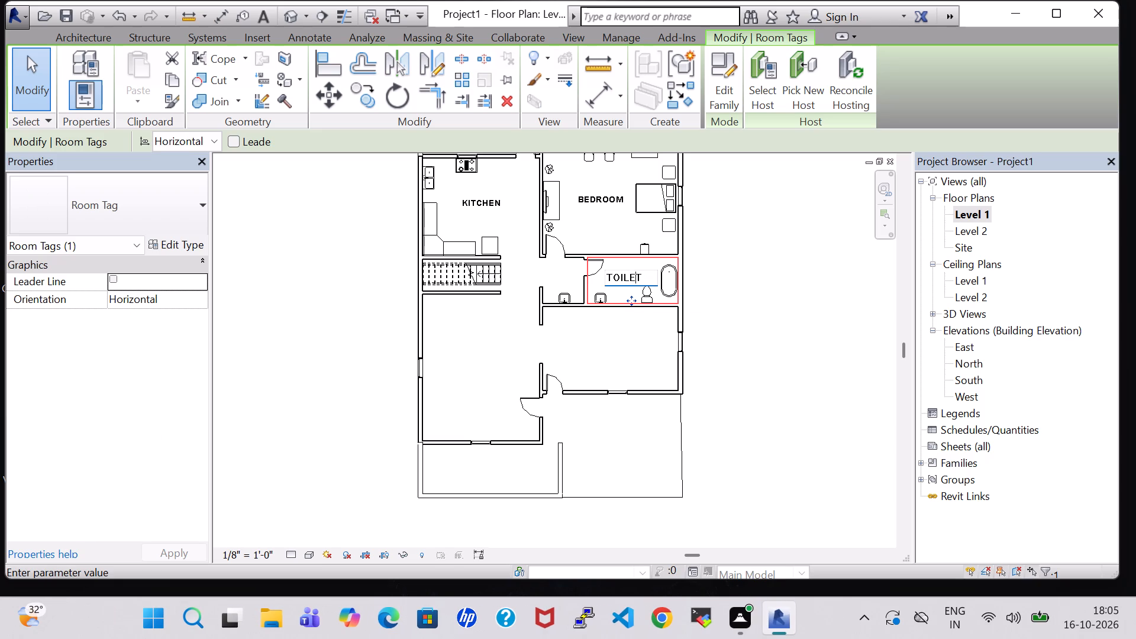
key("Right")
key("Right")
key("BackSpace")
key("BackSpace")
key("BackSpace")
key("BackSpace")
key("BackSpace")
key("BackSpace")
type("BATHROOM")
key("Return")
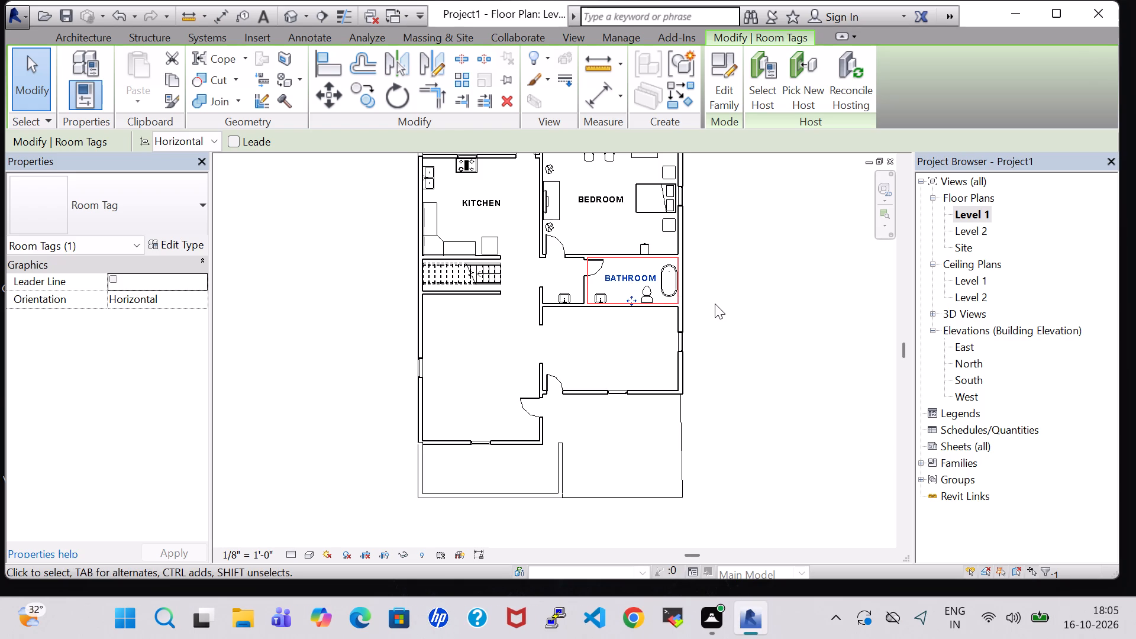
Nudge the bathroom's toilet slightly west, away from the bathtub.
left_click(715, 304)
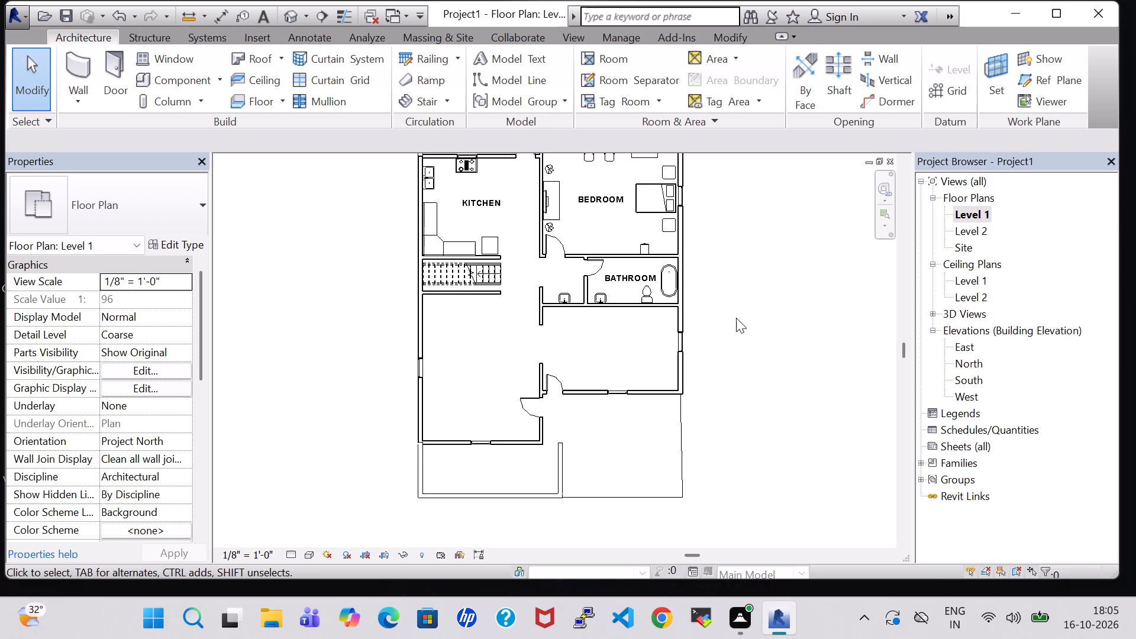
left_click(644, 293)
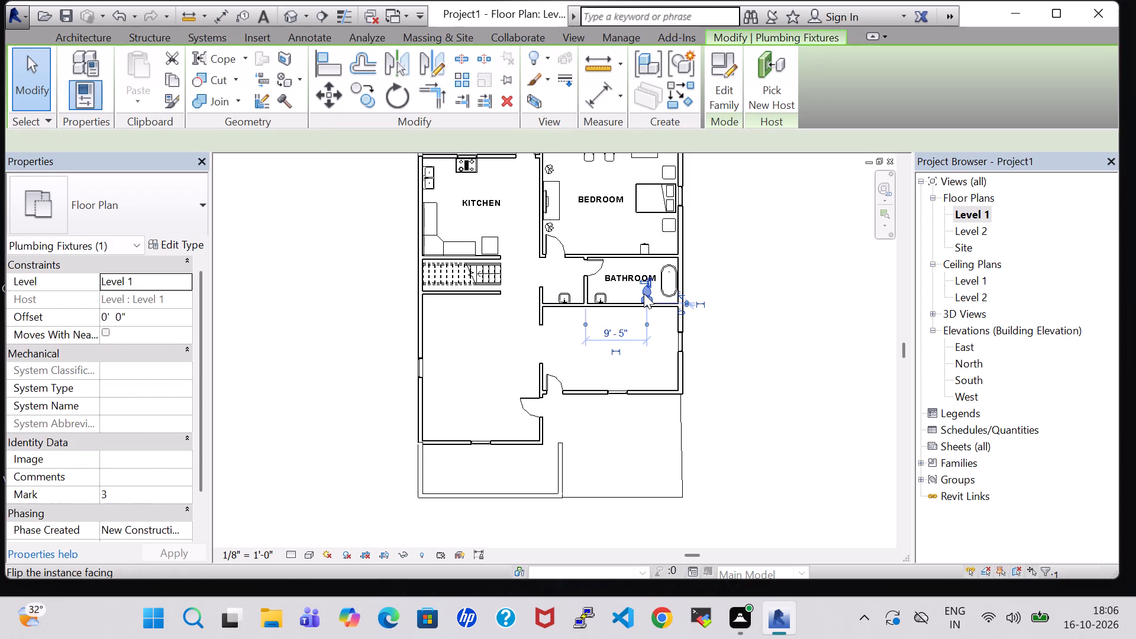
key("Left")
key("Left")
left_click(753, 306)
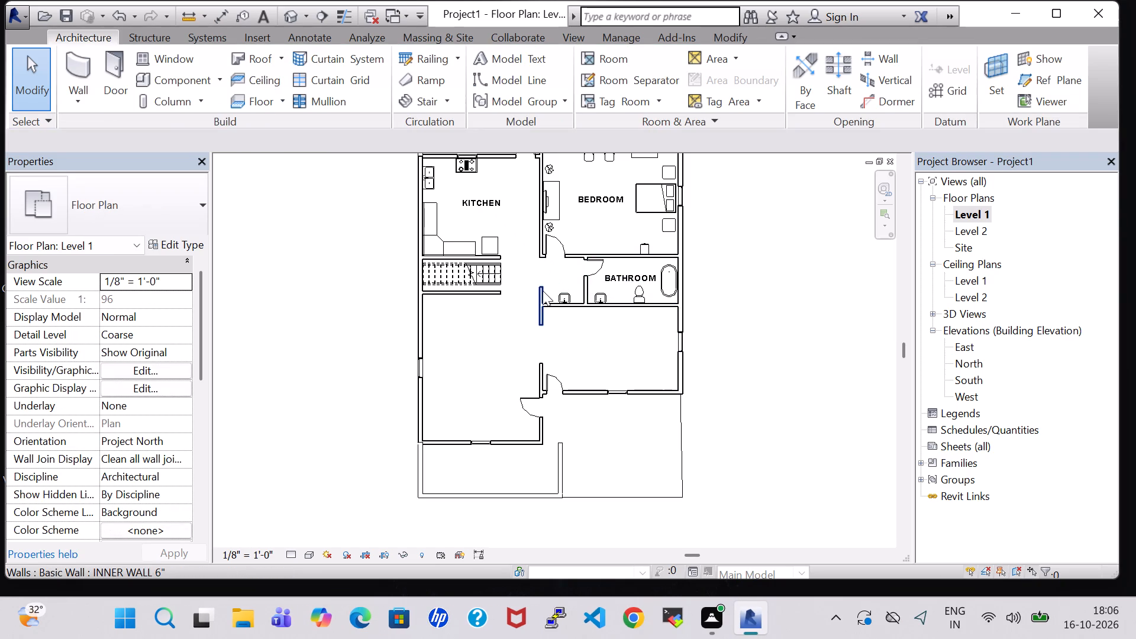
Nudge the short inner wall west of the passage washbasin slightly south and shorten it slightly at its north end.
scroll(543, 291, "up", 4)
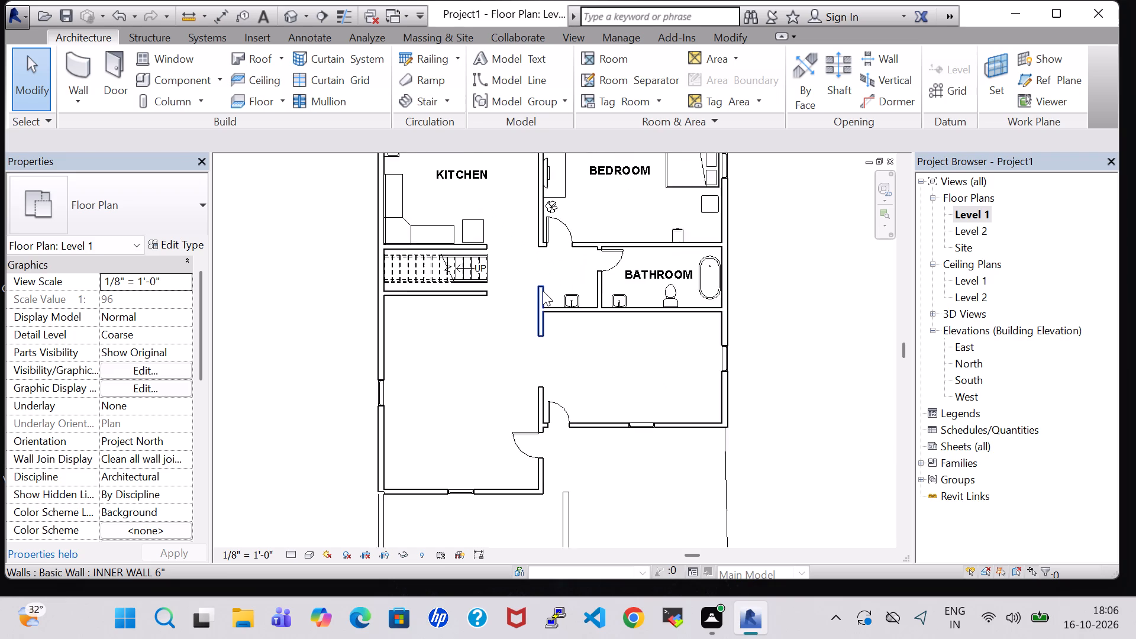
scroll(543, 291, "up", 3)
left_click(543, 291)
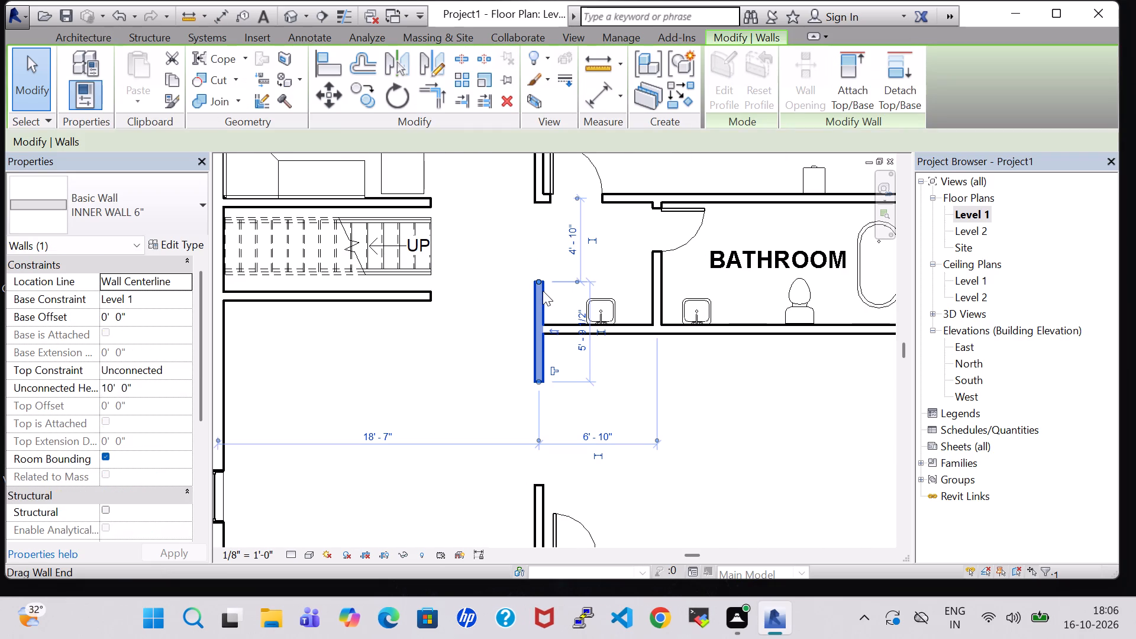
key("Down")
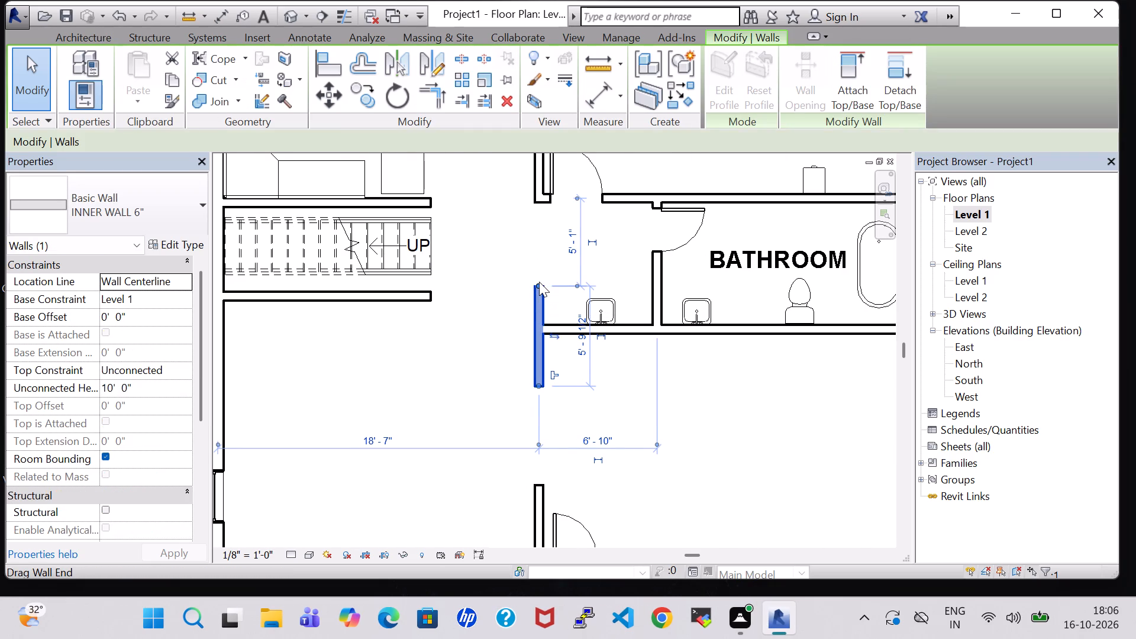
left_click(539, 285)
left_click_drag(539, 285, 539, 296)
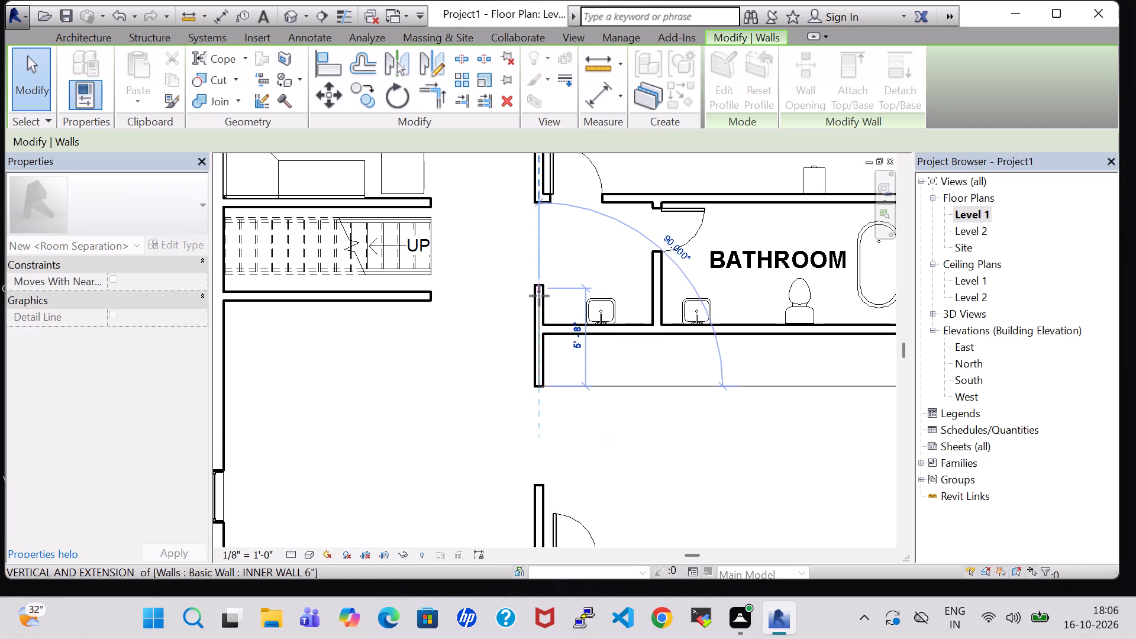
left_click_drag(539, 296, 539, 296)
left_click(759, 404)
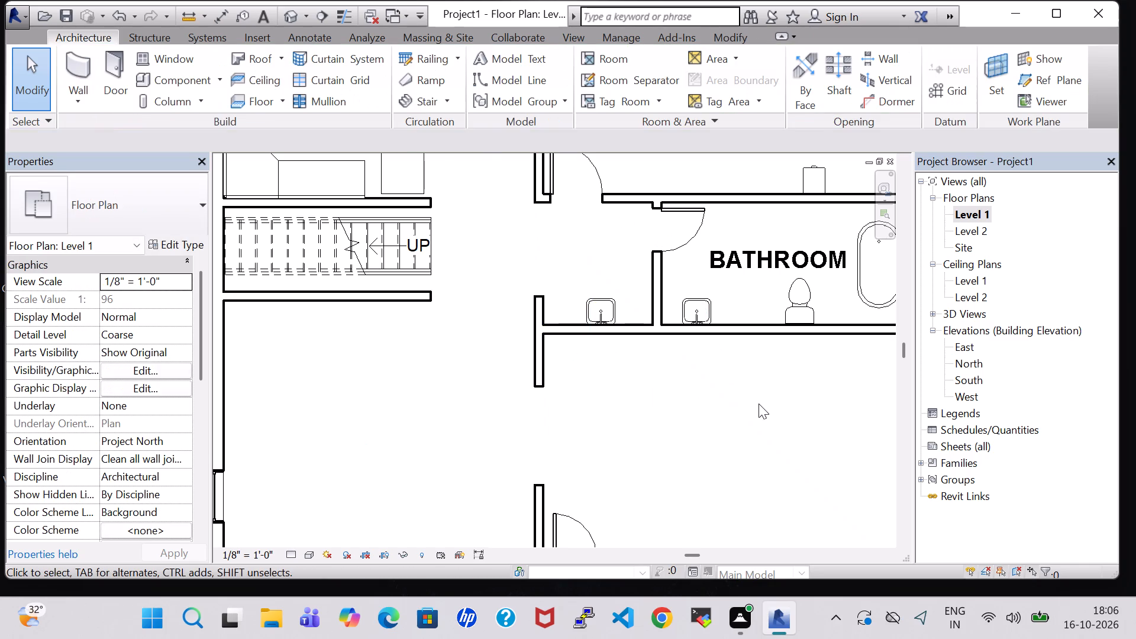
Save the project as Project54 in the work folder on the Desktop.
scroll(722, 404, "down", 5)
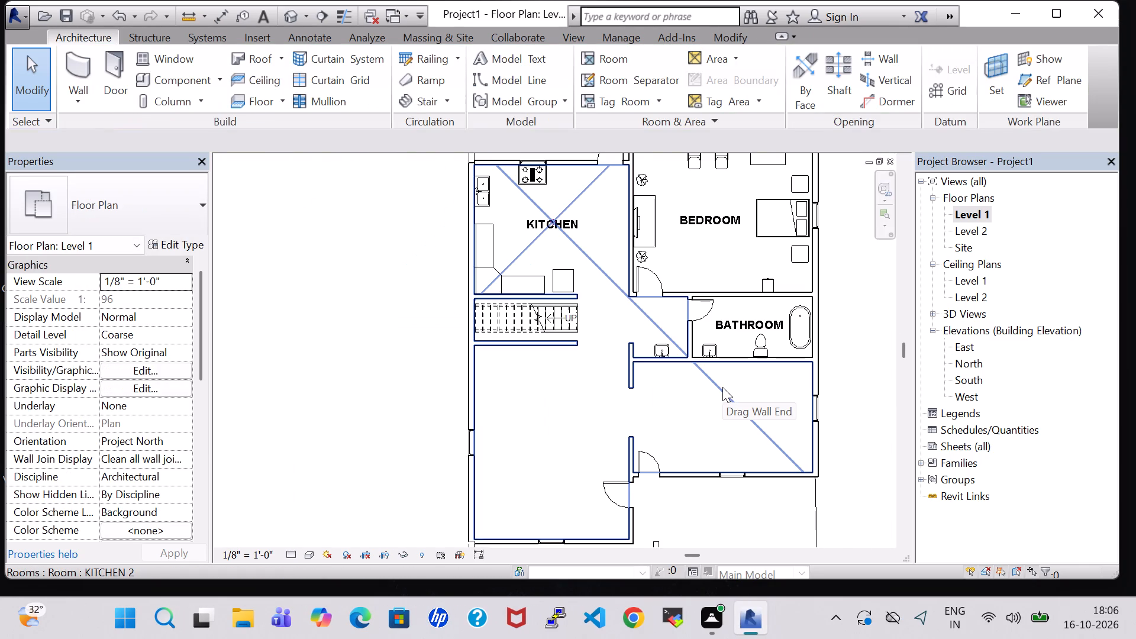
scroll(709, 403, "down", 3)
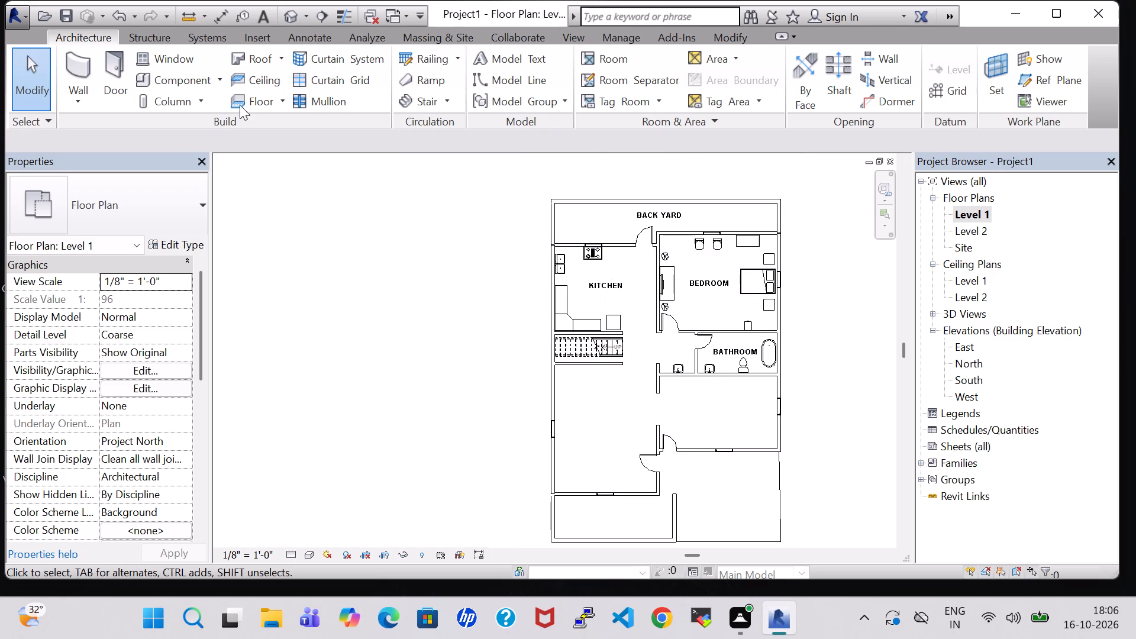
left_click(162, 79)
left_click(488, 262)
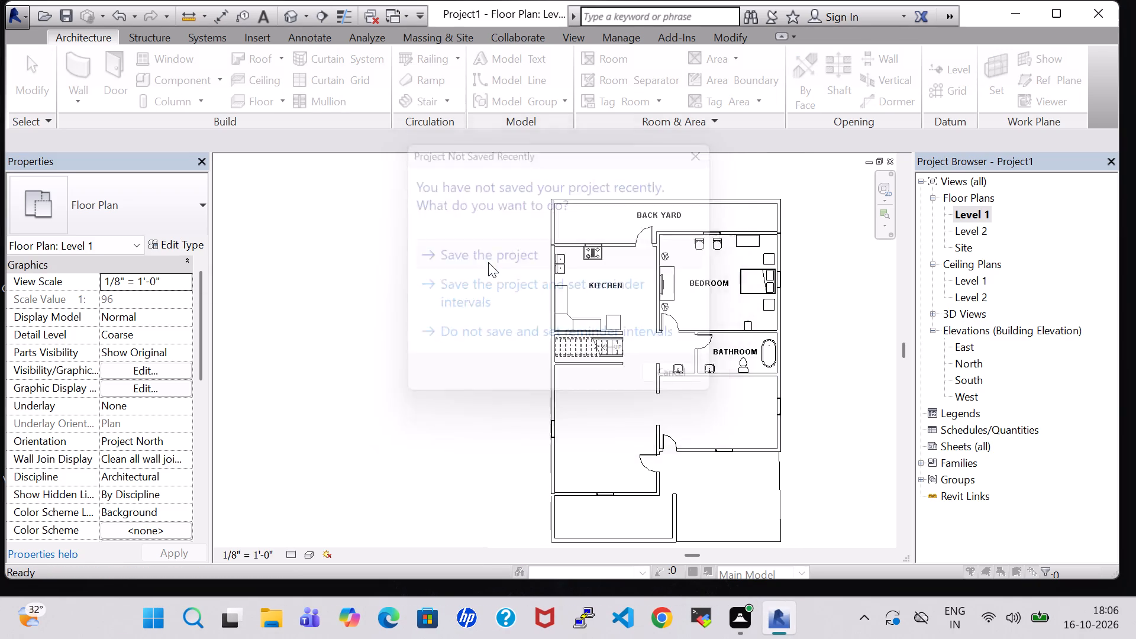
double_click(270, 407)
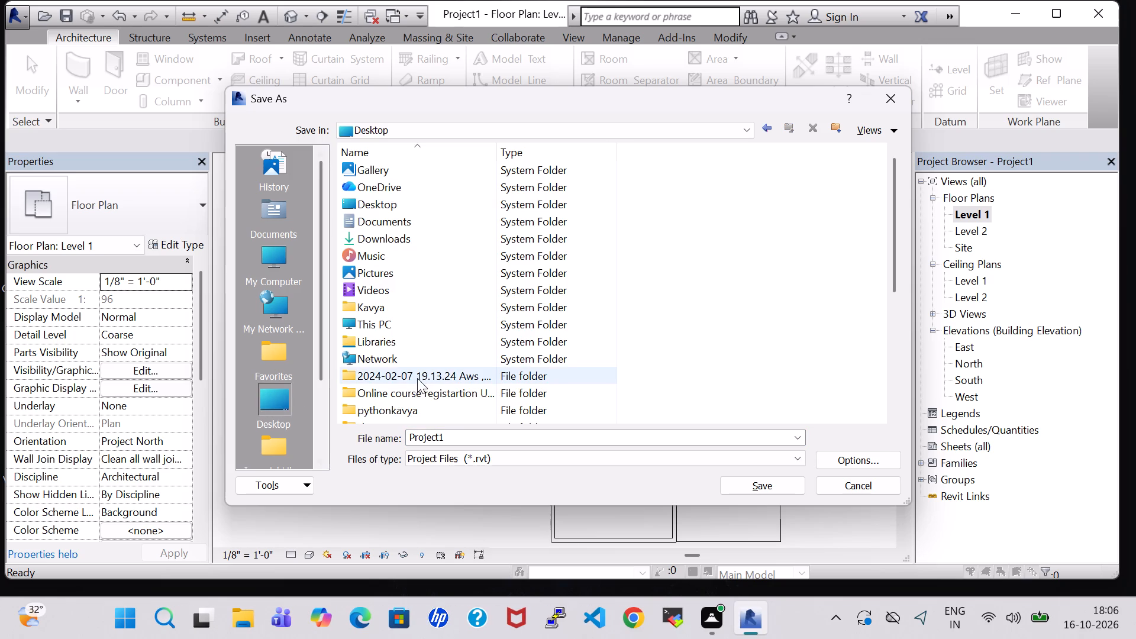
scroll(418, 368, "down", 2)
double_click(408, 393)
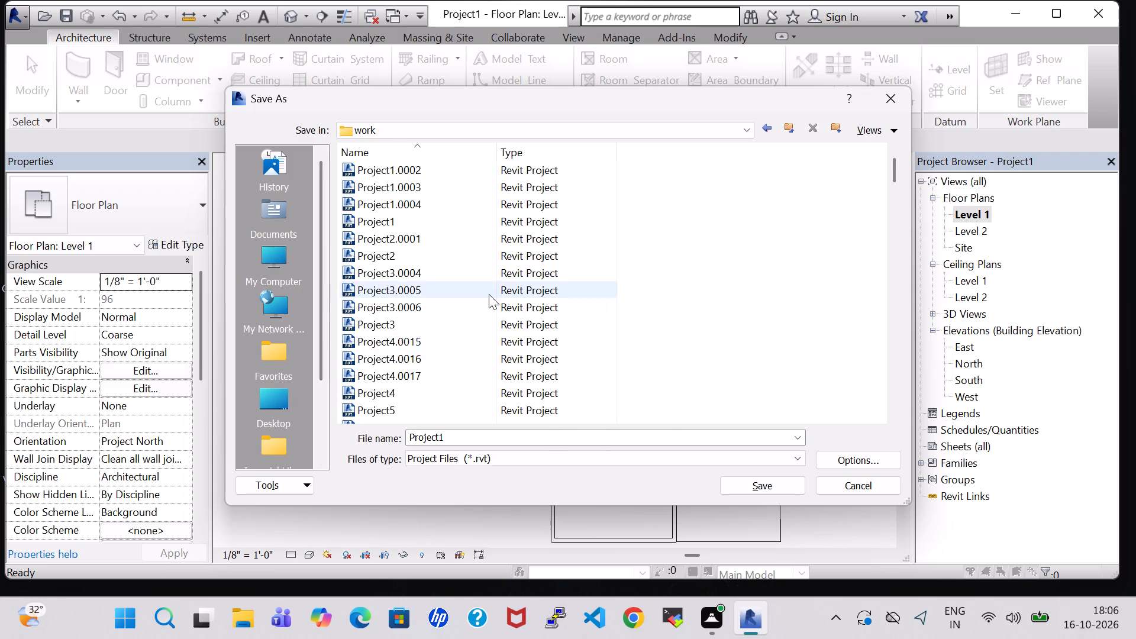
scroll(489, 294, "down", 20)
scroll(489, 294, "down", 20)
scroll(489, 294, "down", 2)
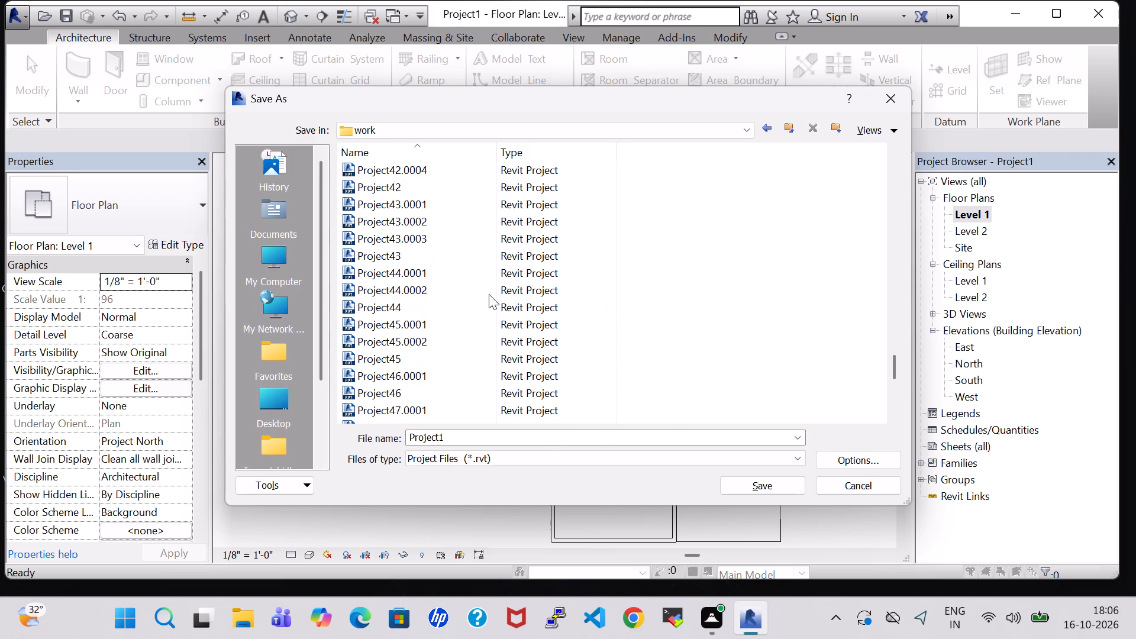
scroll(489, 294, "down", 9)
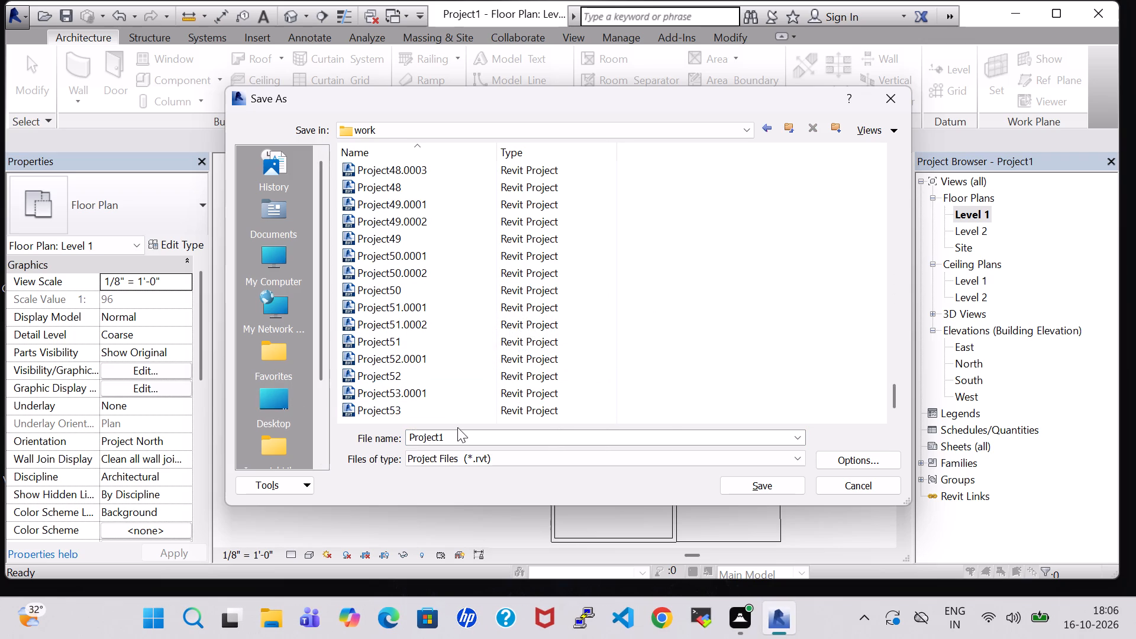
double_click(450, 436)
left_click(454, 438)
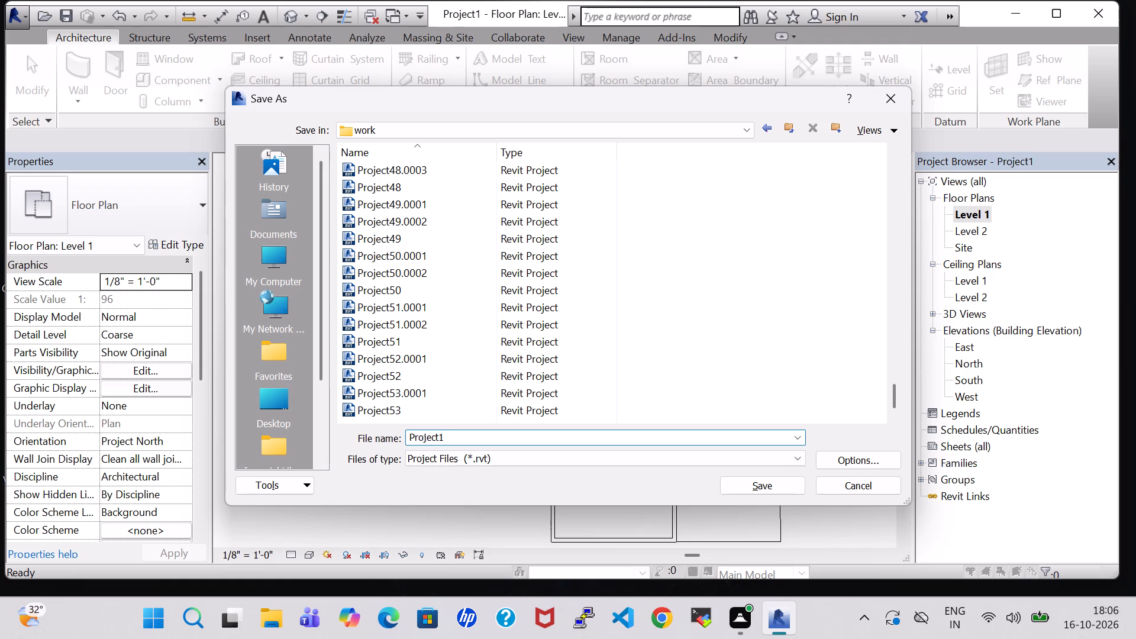
double_click(454, 438)
key("BackSpace")
type("54")
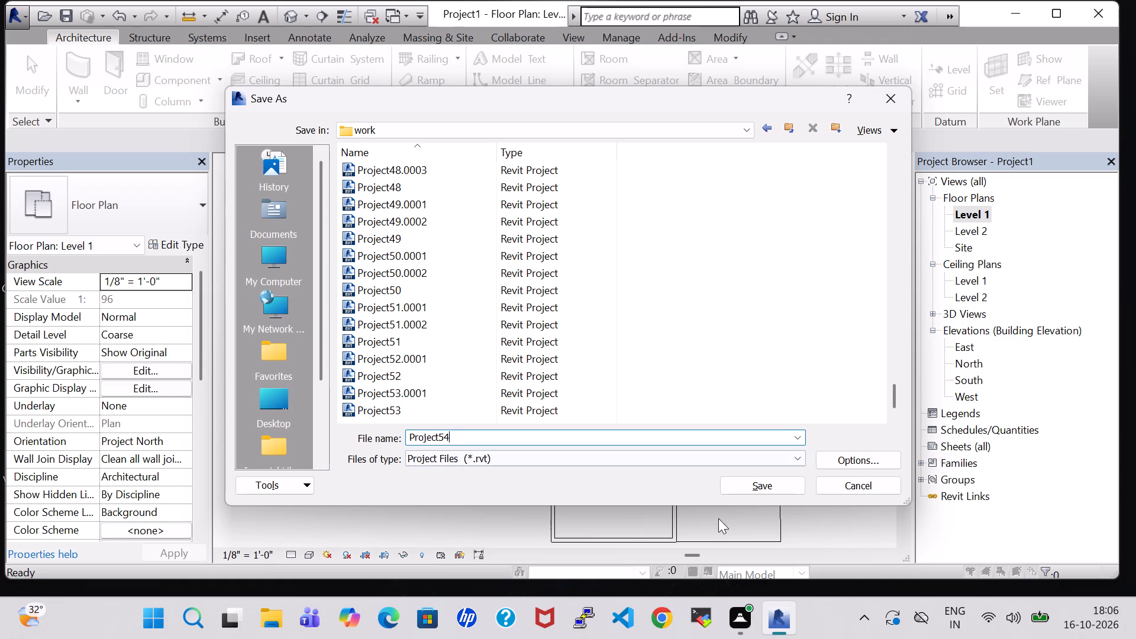
left_click(731, 484)
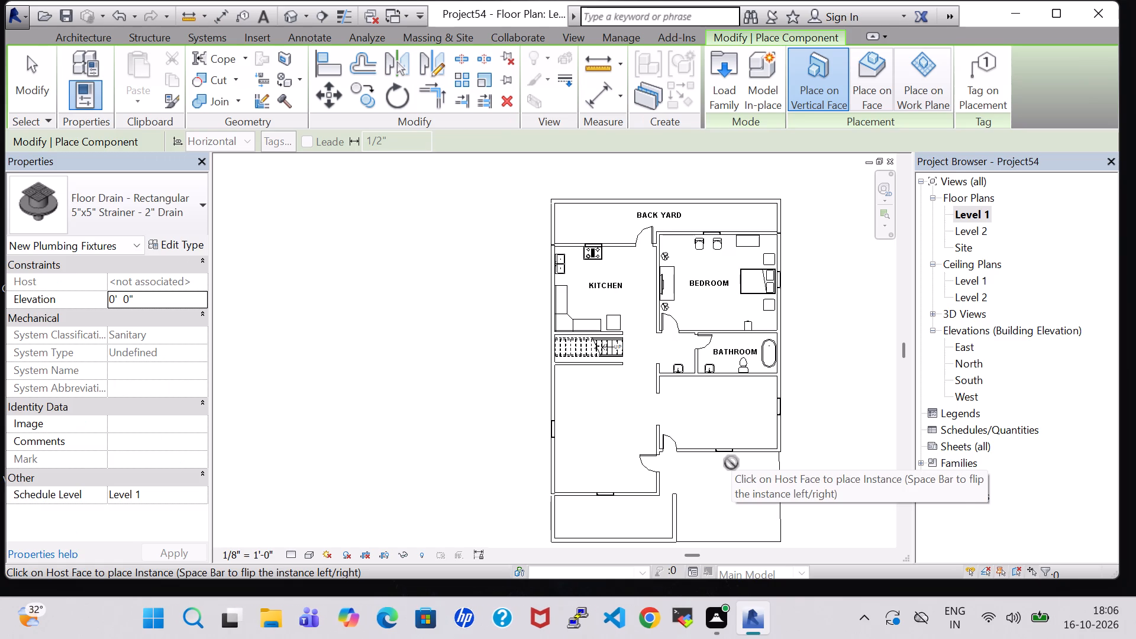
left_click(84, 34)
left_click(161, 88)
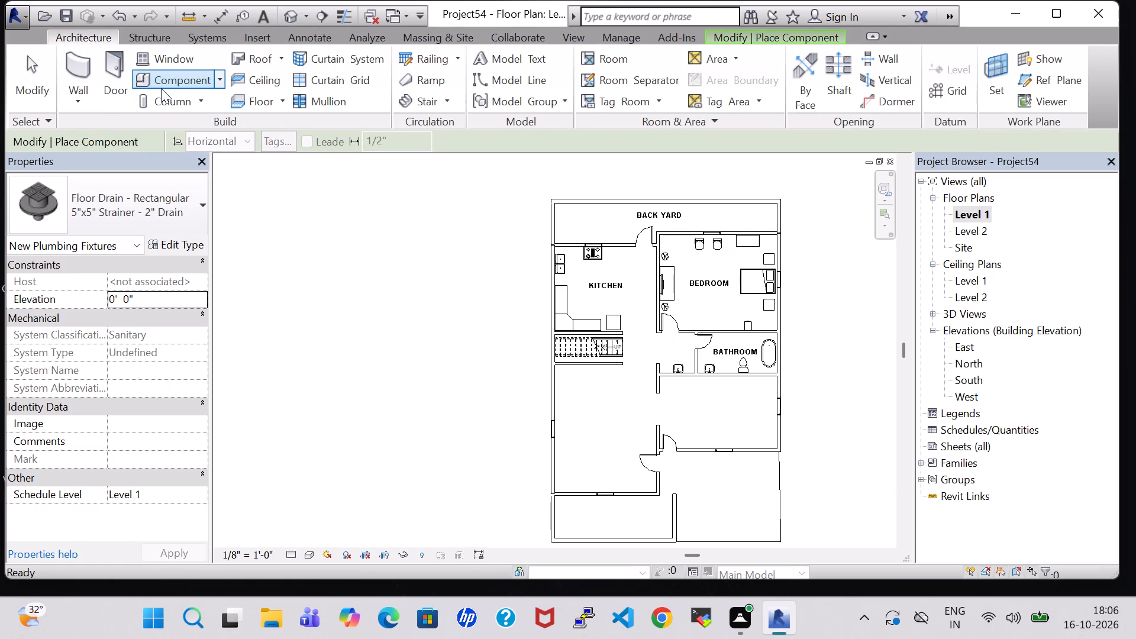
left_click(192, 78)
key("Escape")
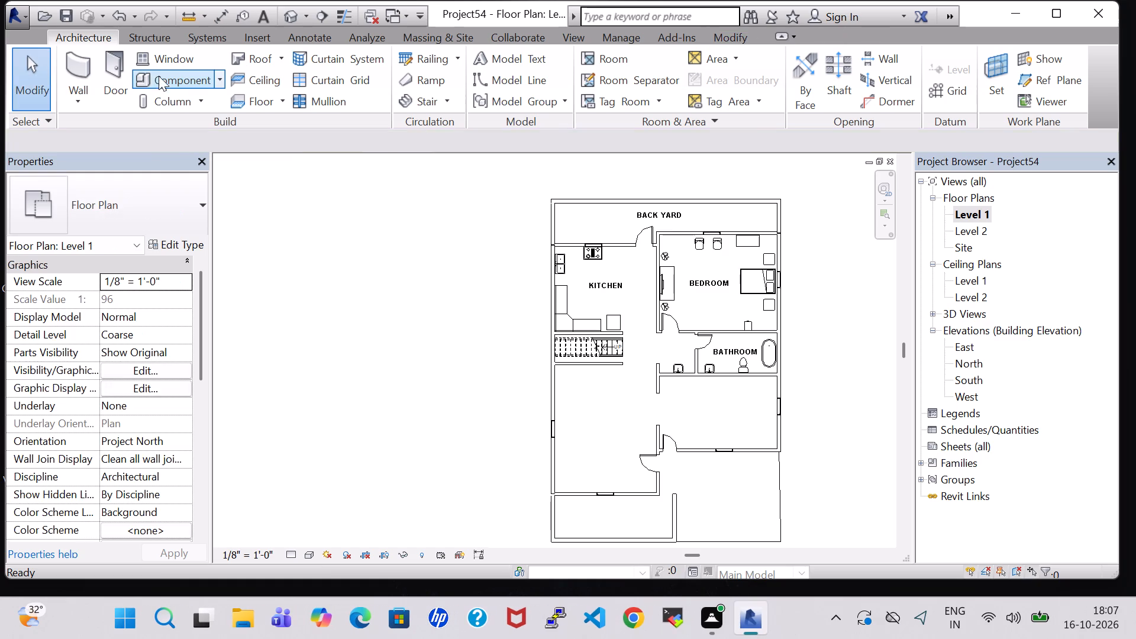
Load Table-Dining Round w Chairs from the Furniture Tables folder and place the 36" Diameter type south of the stair, about 11' 4" from the east inner wall.
left_click(171, 81)
left_click(714, 91)
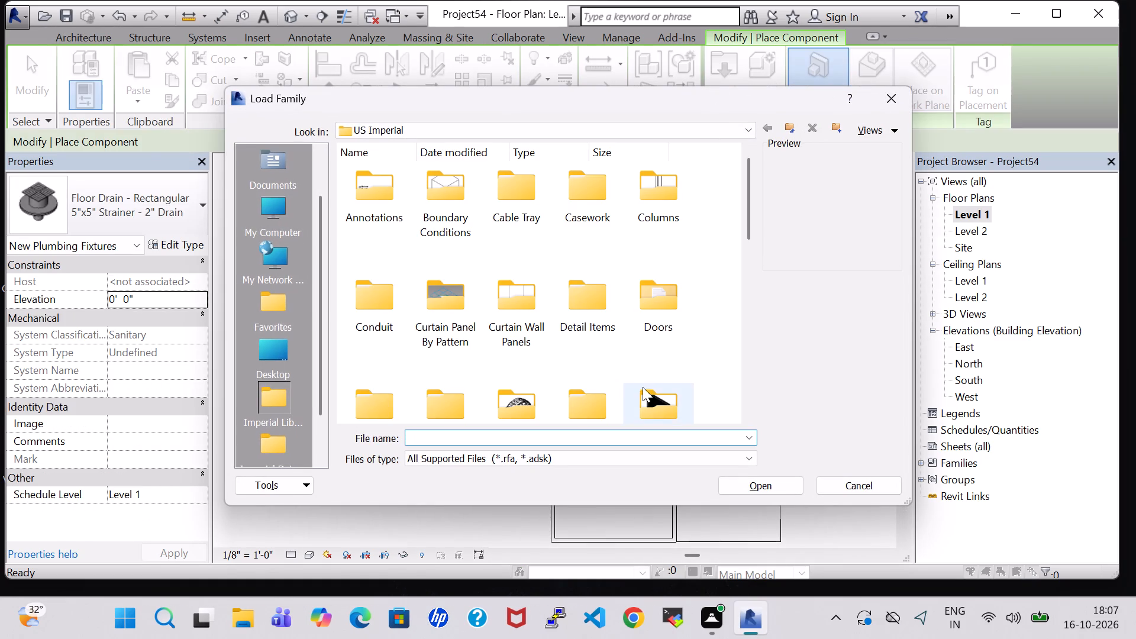
double_click(644, 389)
double_click(388, 205)
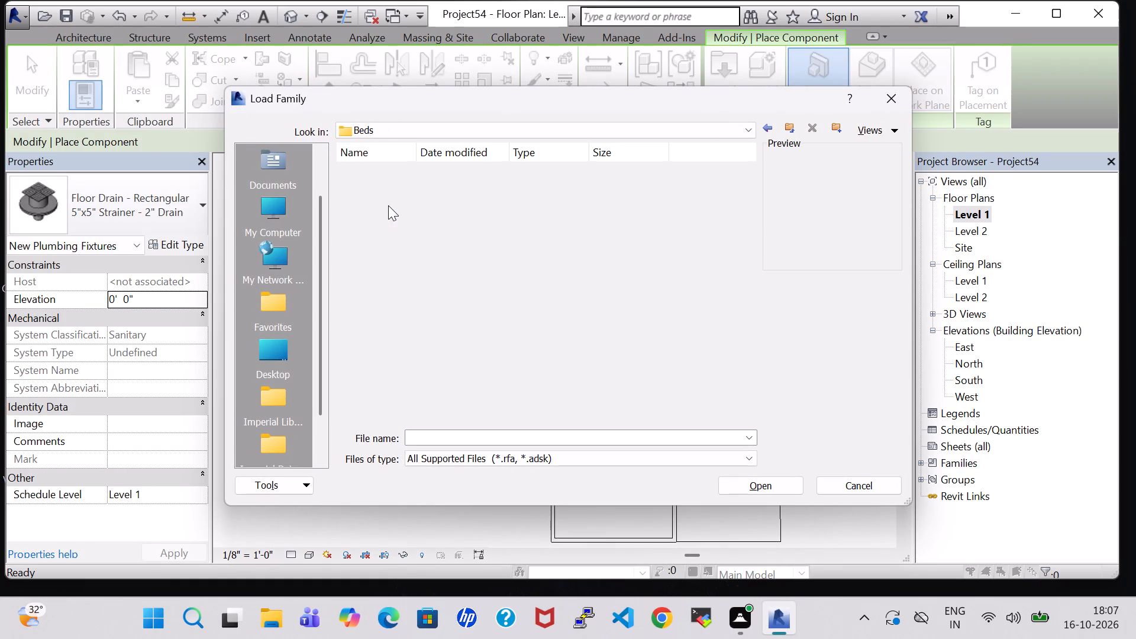
left_click(770, 125)
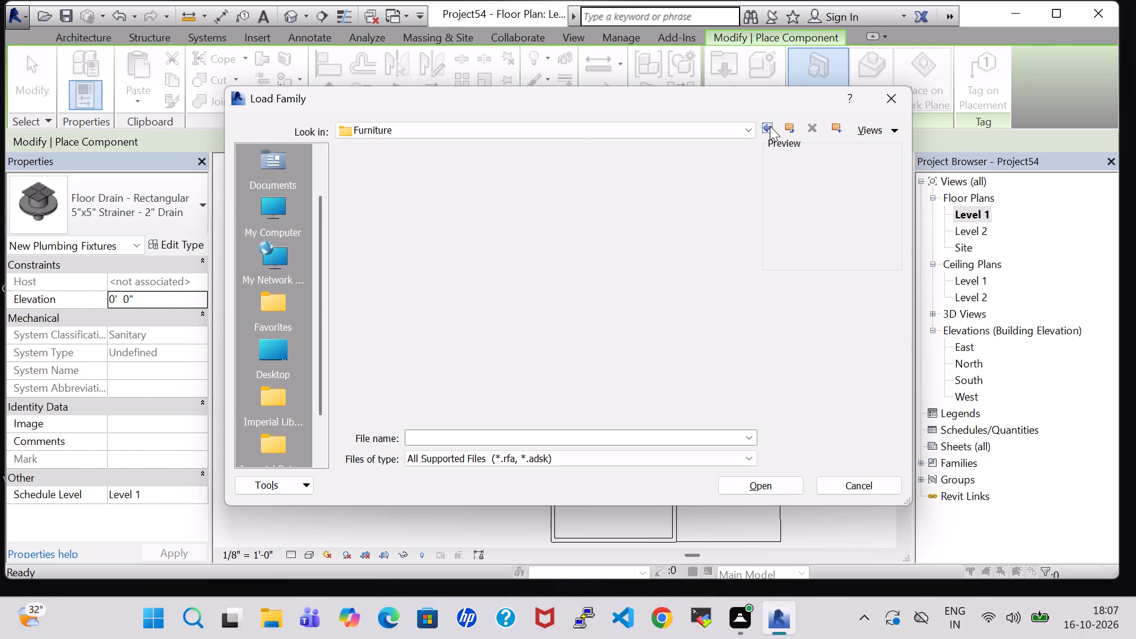
double_click(596, 216)
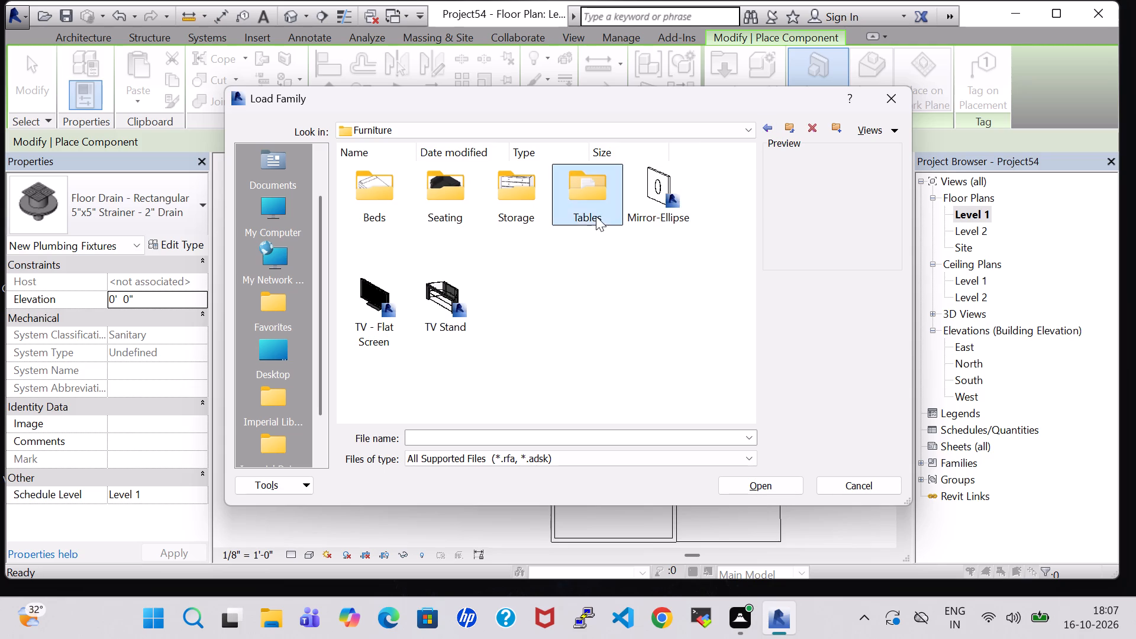
left_click(572, 211)
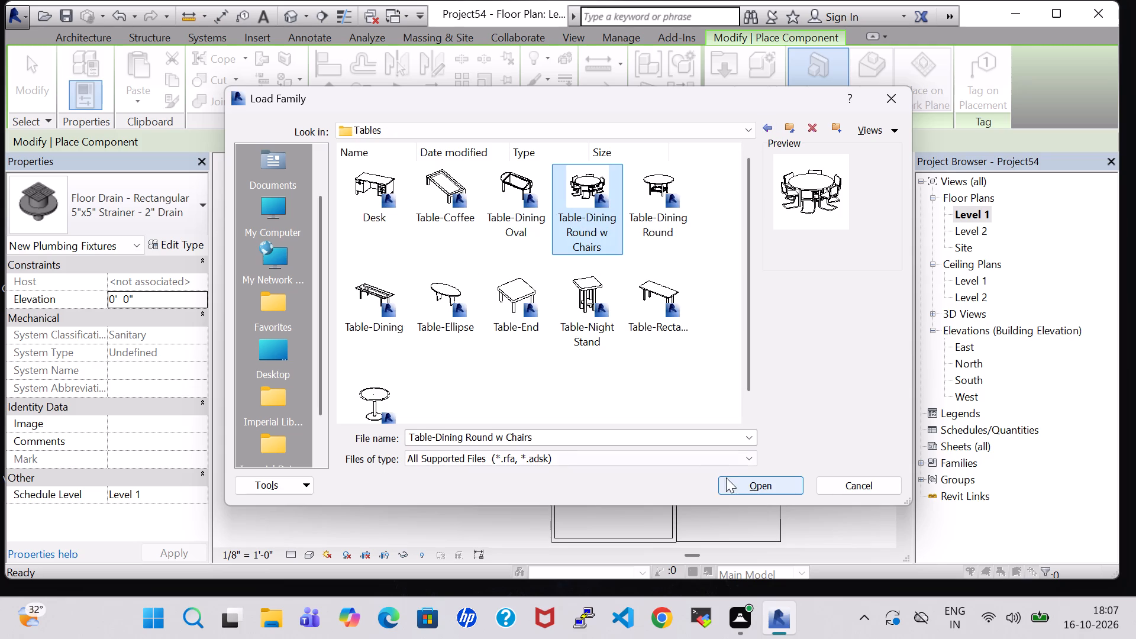
left_click(738, 481)
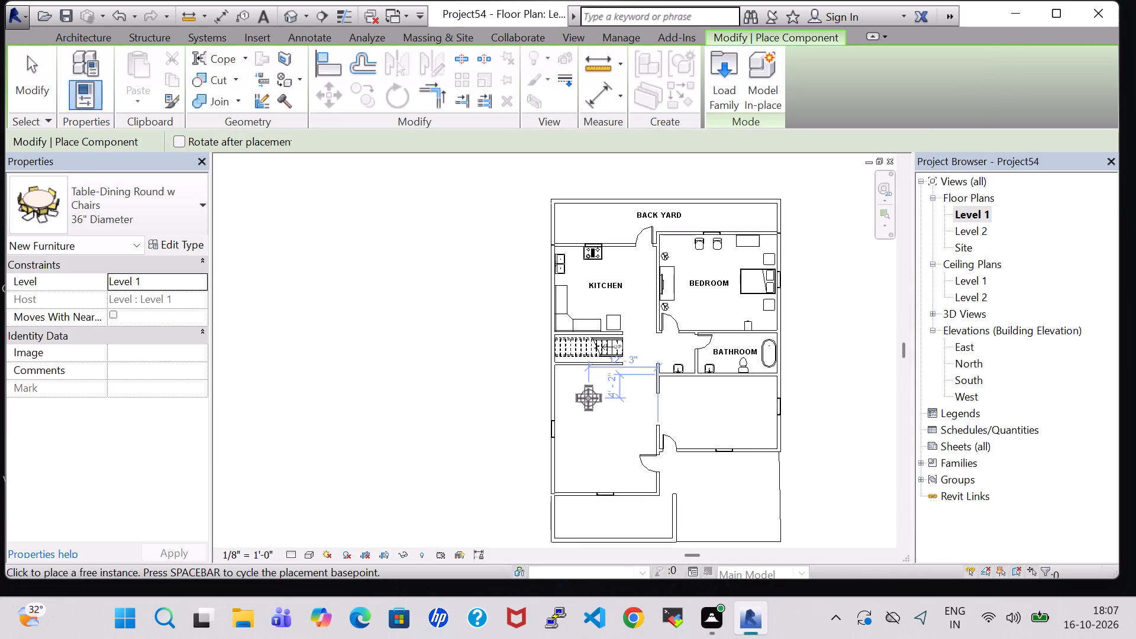
scroll(588, 398, "up", 5)
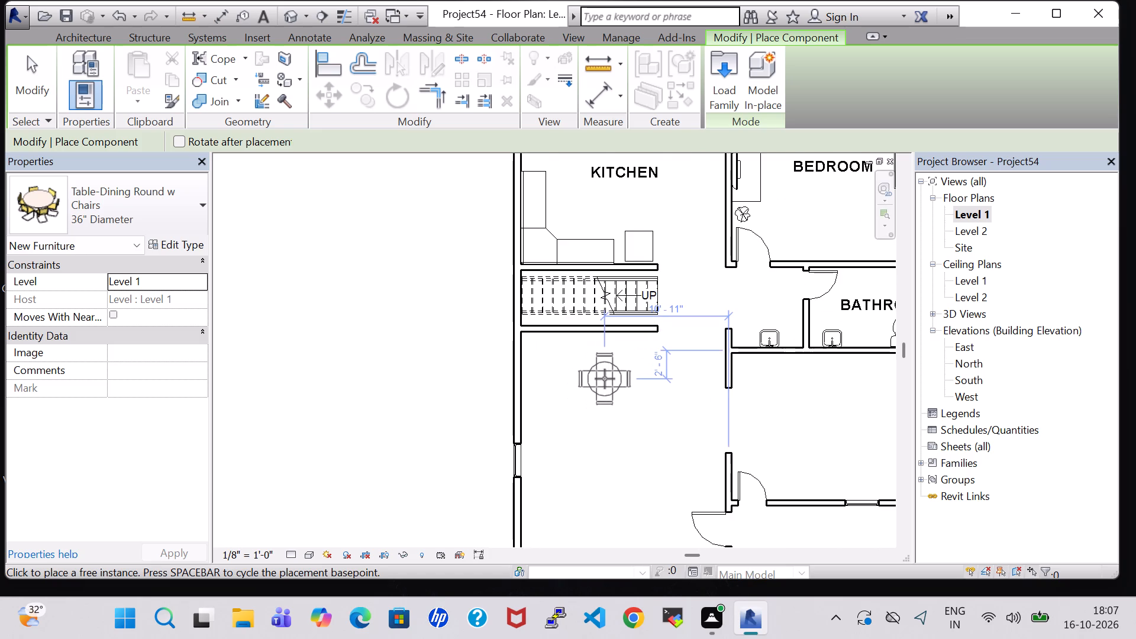
left_click(600, 371)
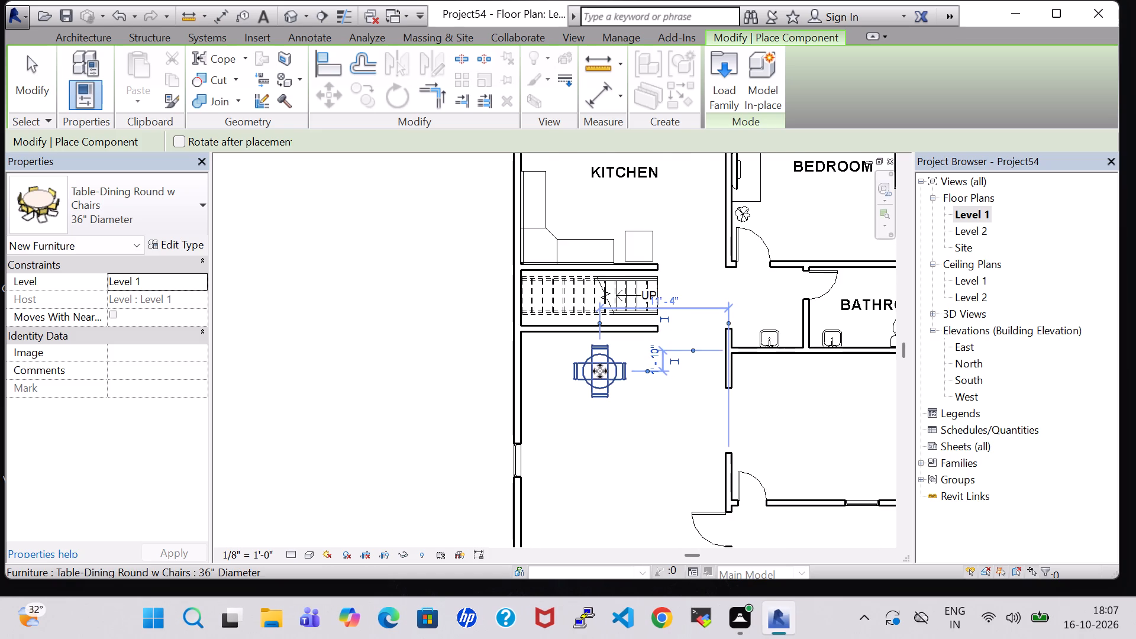
key("Escape")
key("Escape")
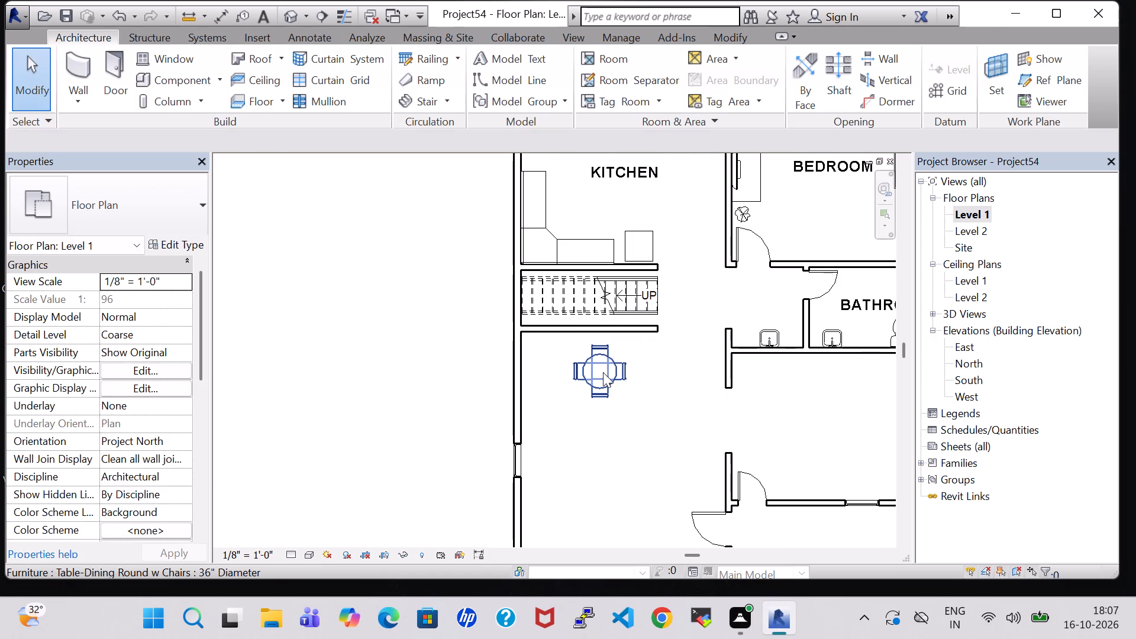
Change the round dining table south of the stair to the 60" Diameter type.
left_click(603, 372)
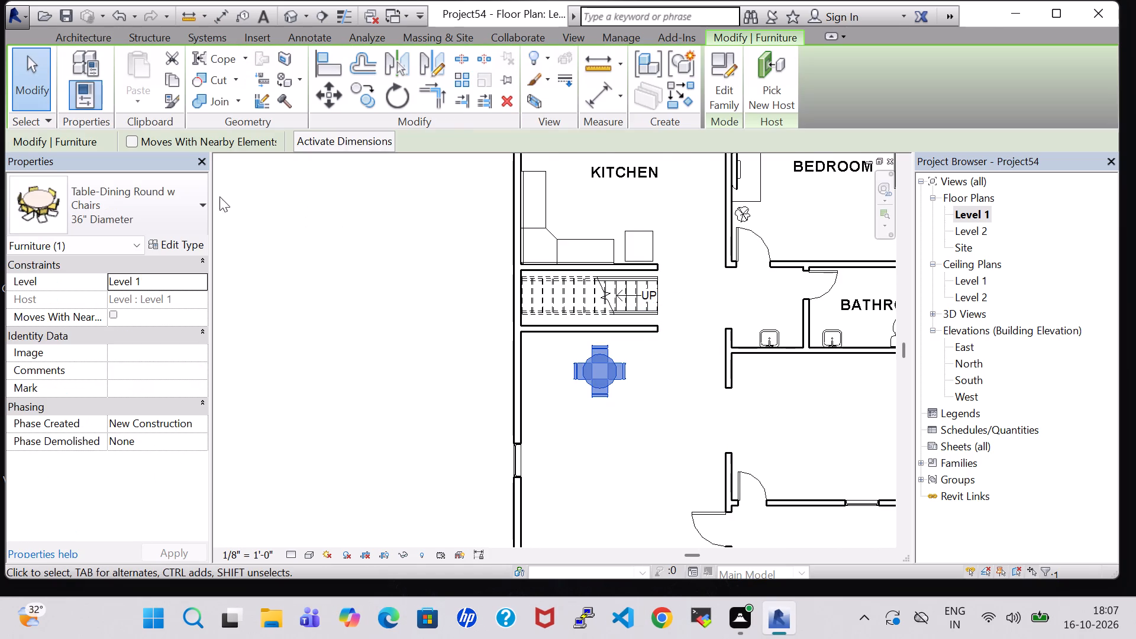
left_click(187, 202)
left_click(185, 214)
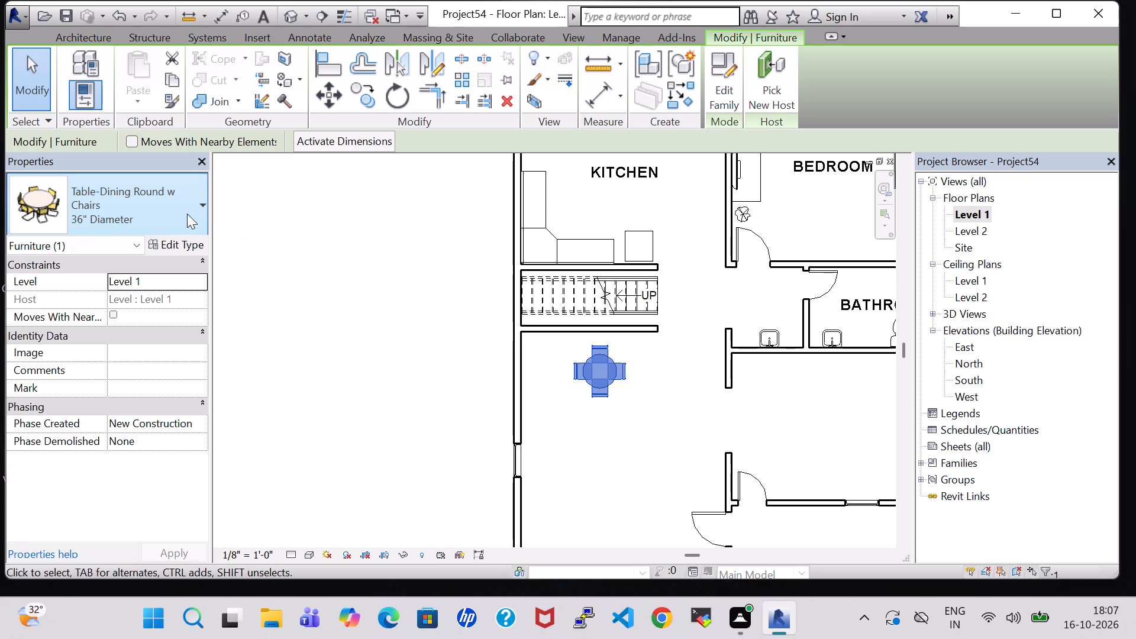
left_click(179, 246)
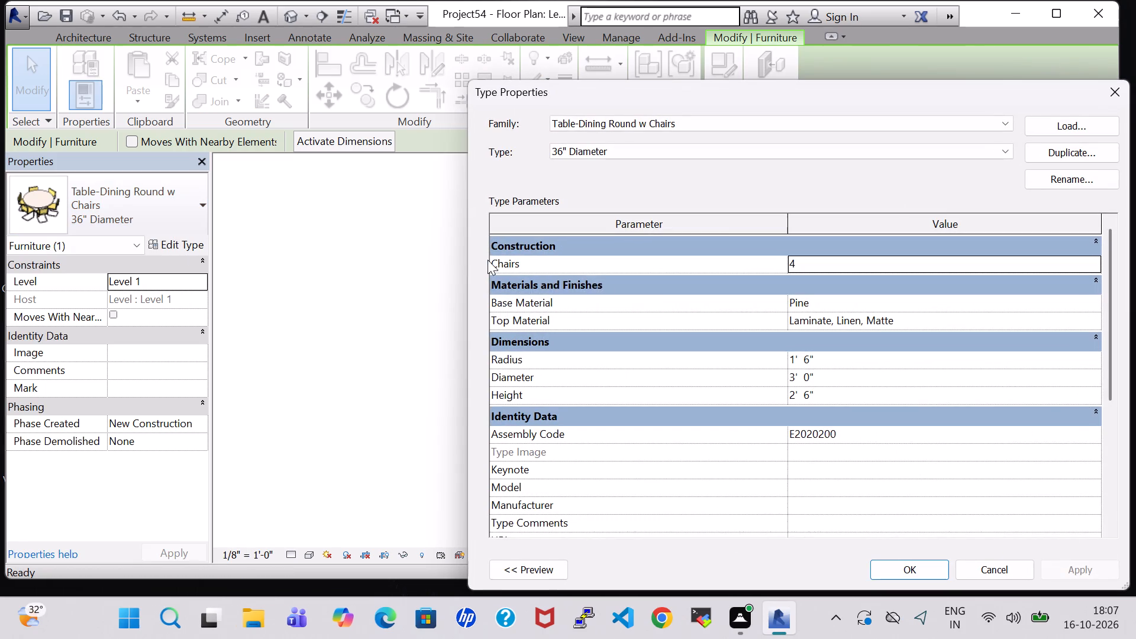
left_click(689, 151)
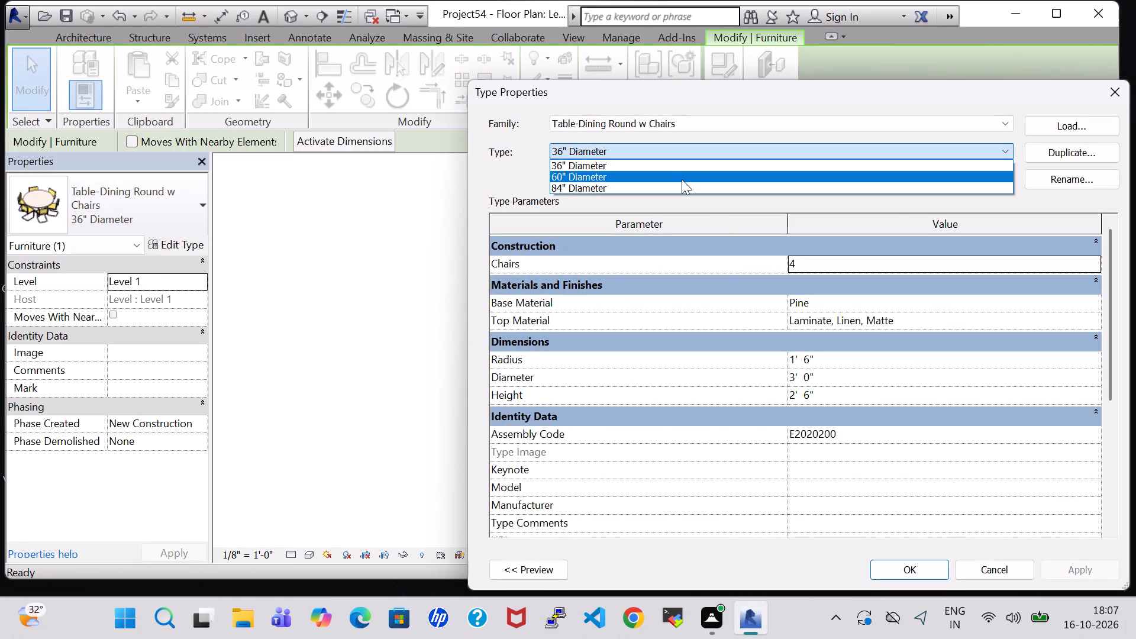
left_click(682, 179)
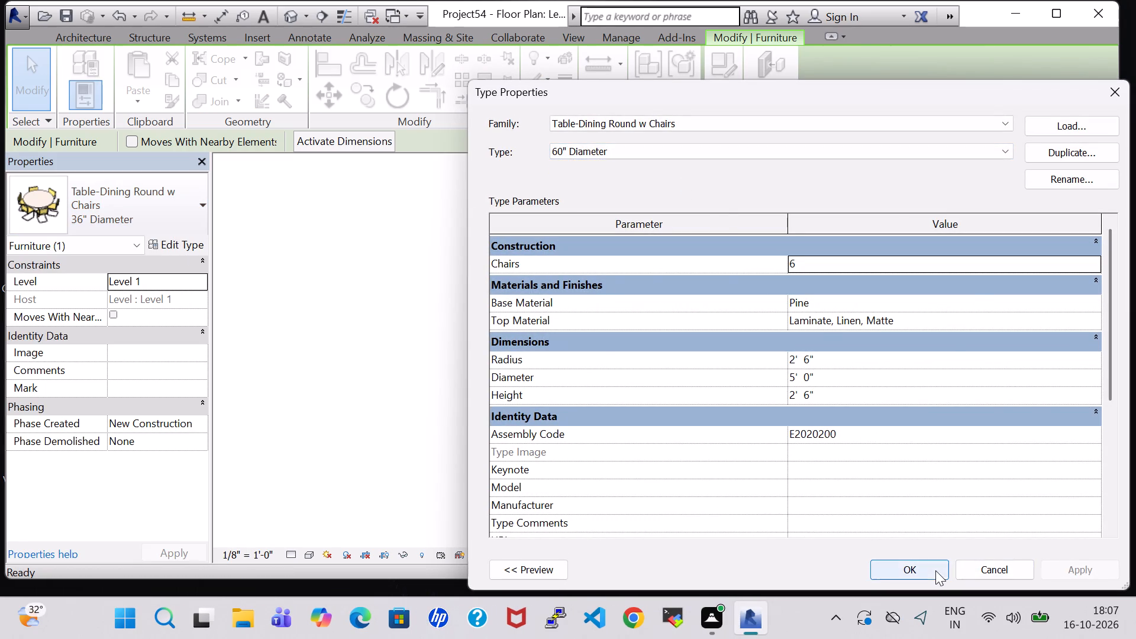
left_click(935, 570)
left_click(694, 433)
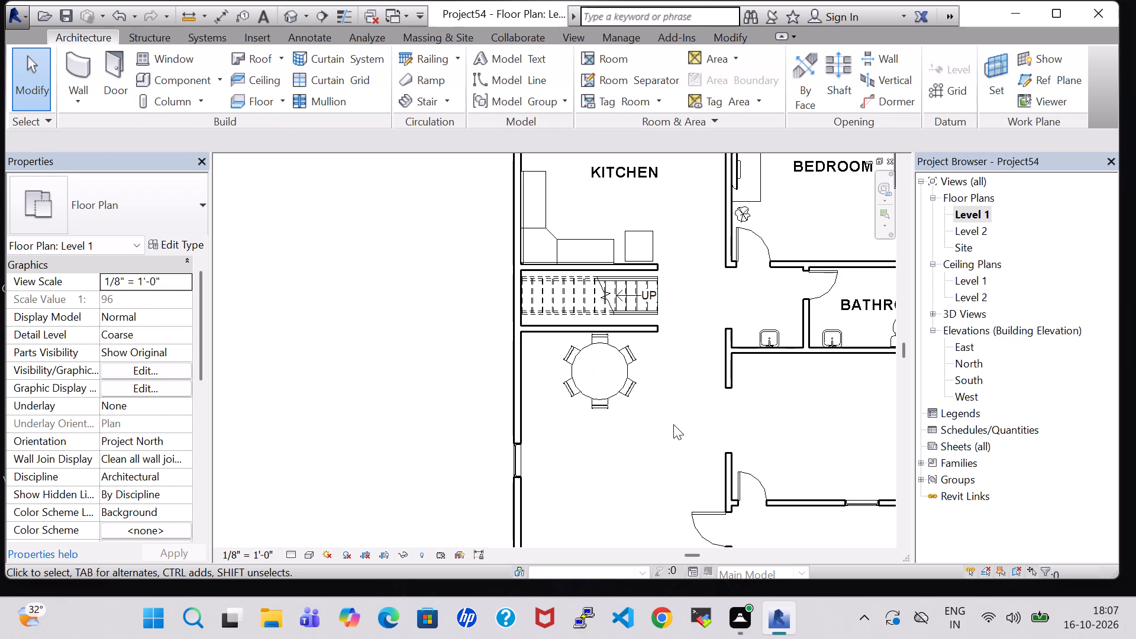
Nudge the round dining table slightly south, away from the wall below the stair.
left_click(619, 386)
key("Down")
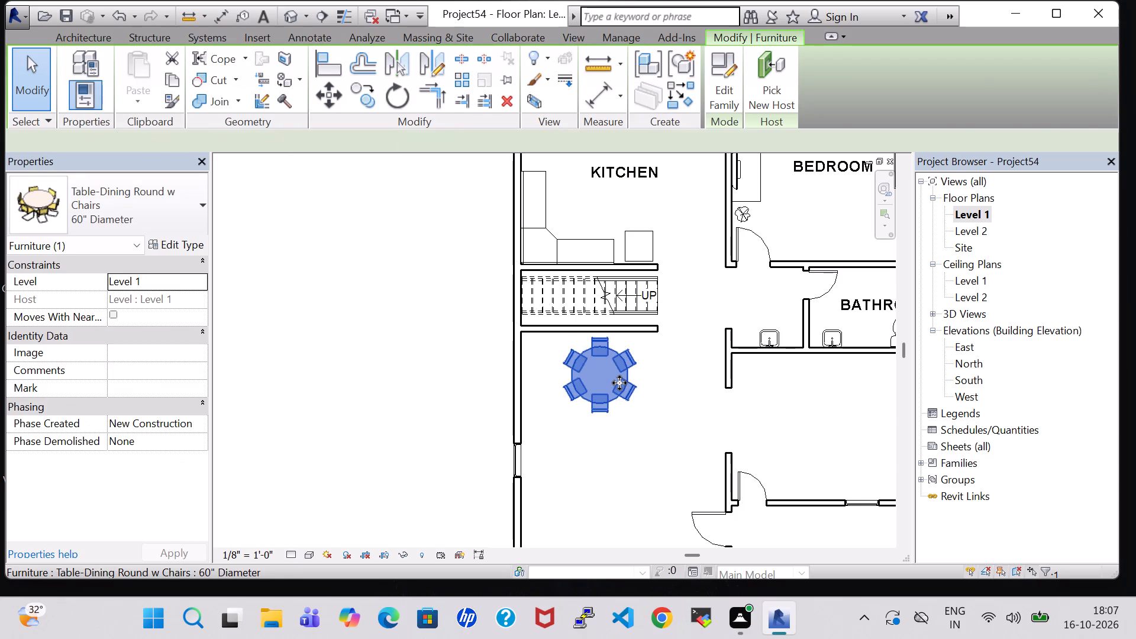
left_click(646, 407)
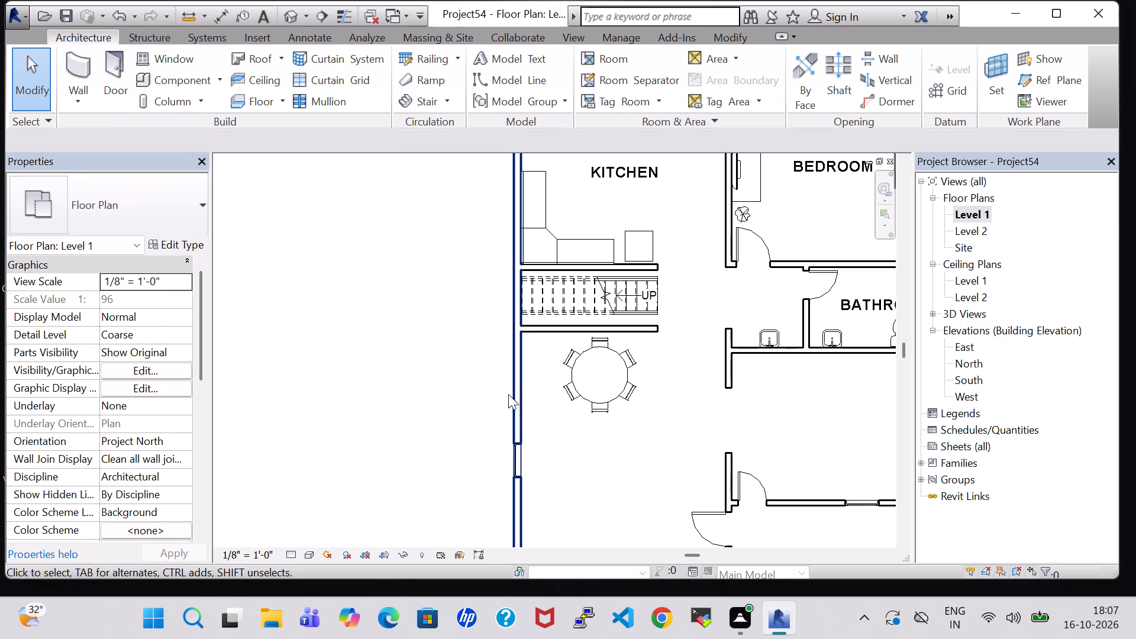
Load Sofa-Corbu from the Furniture Seating folder and place it upright against the west wall, just south of the window.
scroll(566, 404, "down", 3)
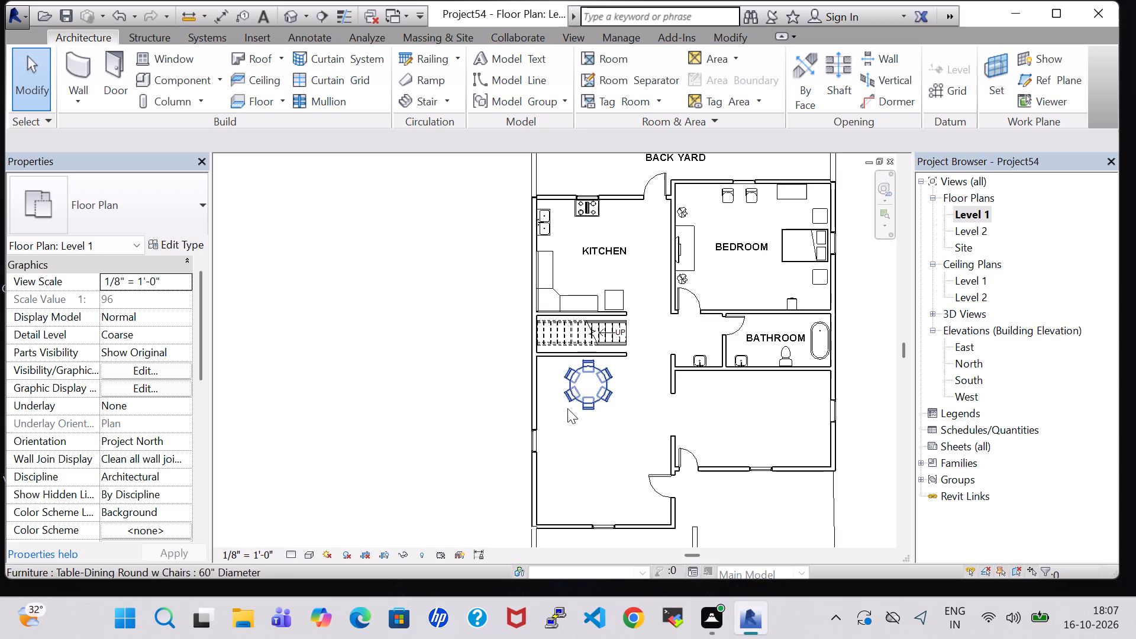
middle_click_drag(589, 458, 587, 447)
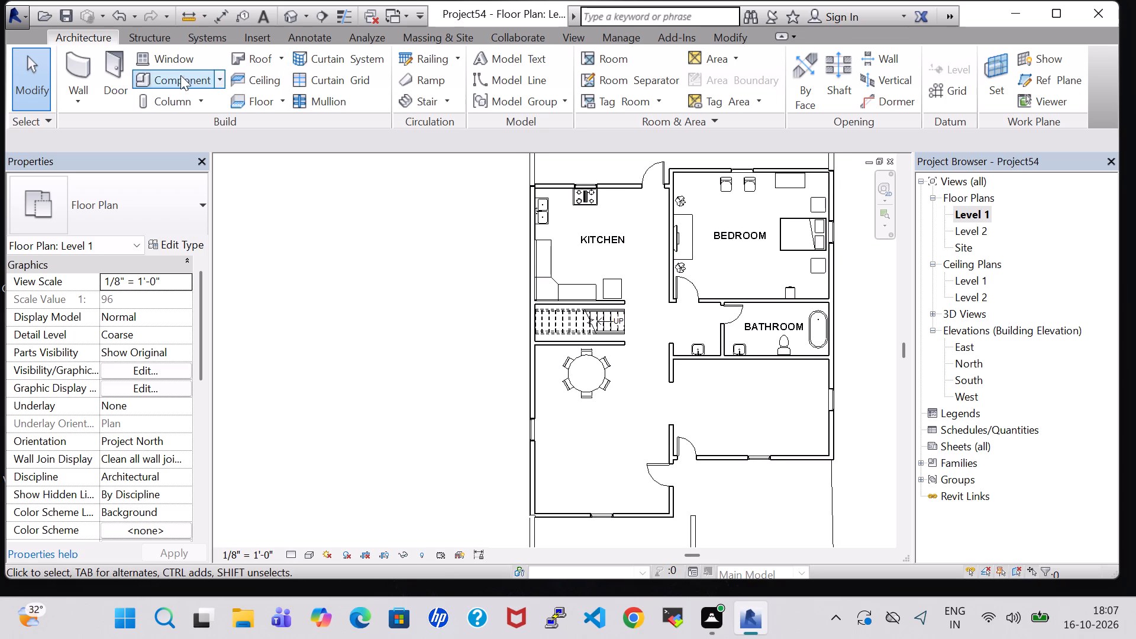
left_click(180, 75)
left_click(722, 75)
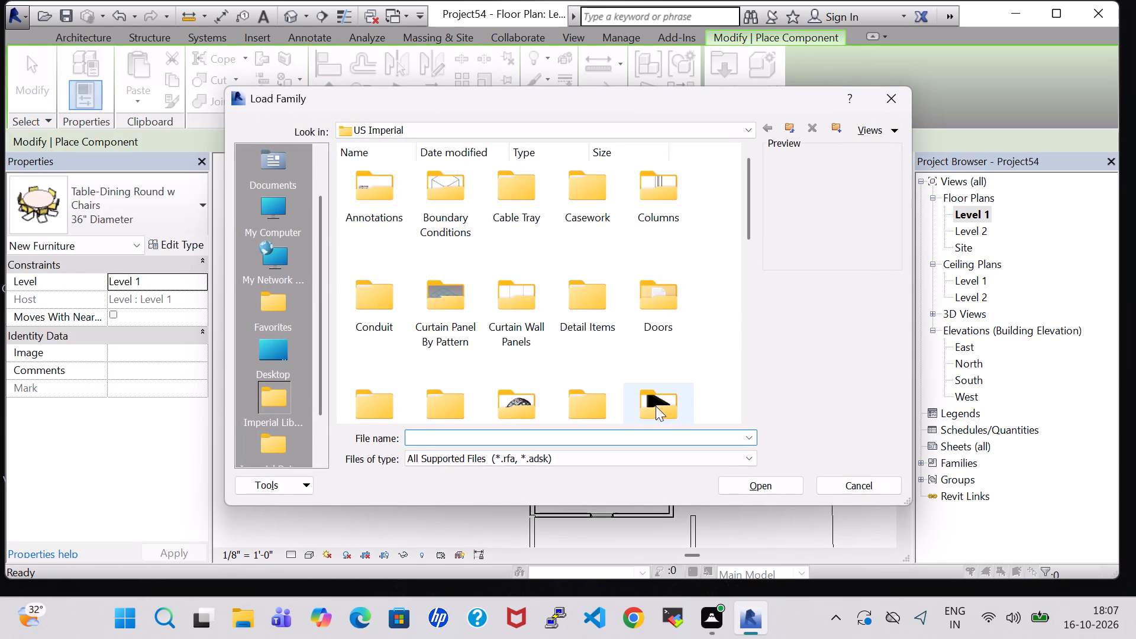
double_click(656, 407)
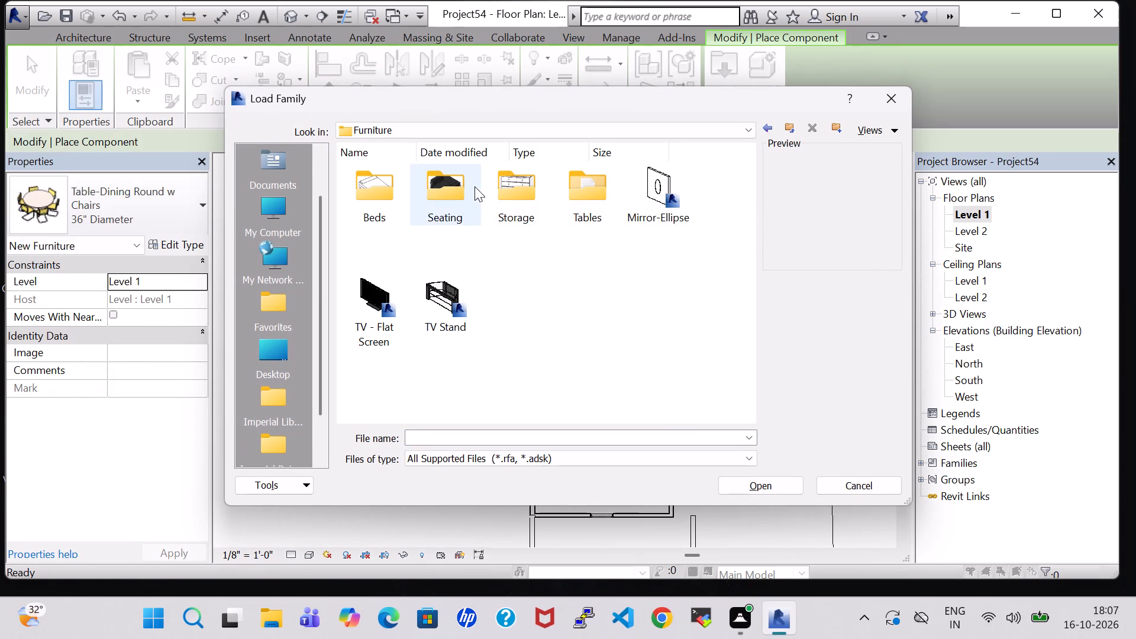
double_click(454, 194)
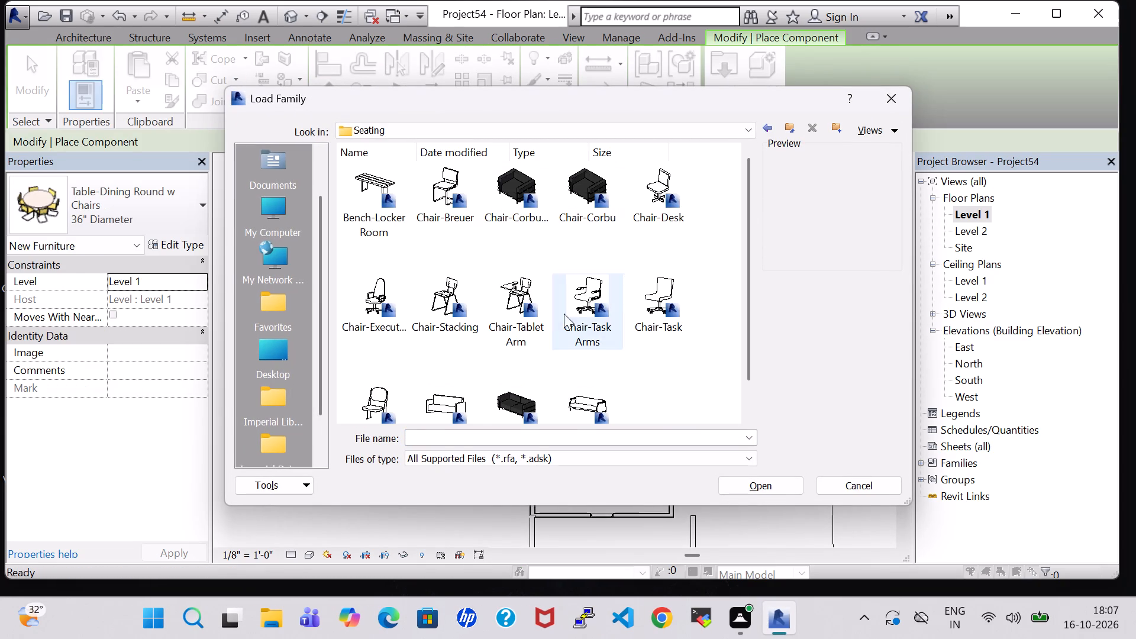
left_click(514, 424)
left_click(514, 410)
left_click(793, 487)
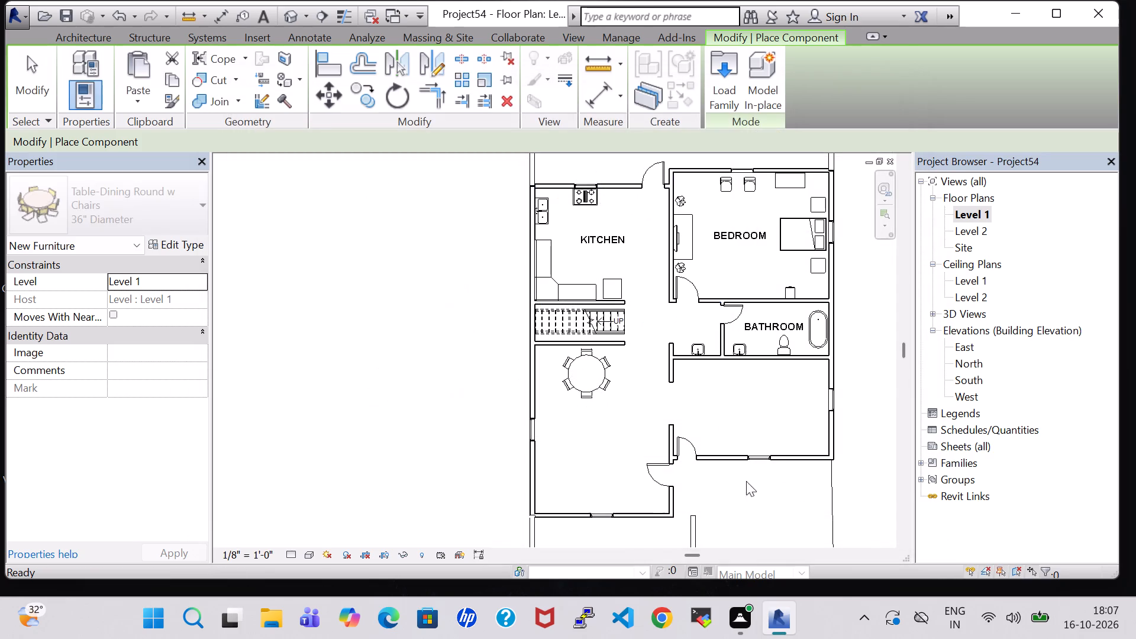
key("space")
scroll(600, 478, "up", 5)
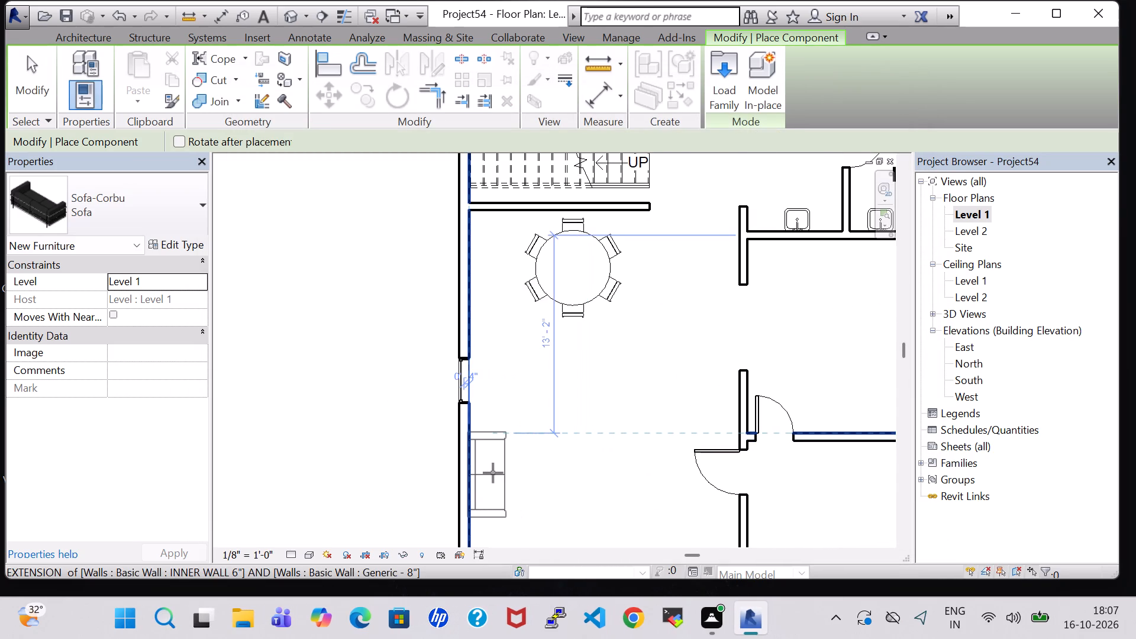
middle_click_drag(493, 473, 530, 396)
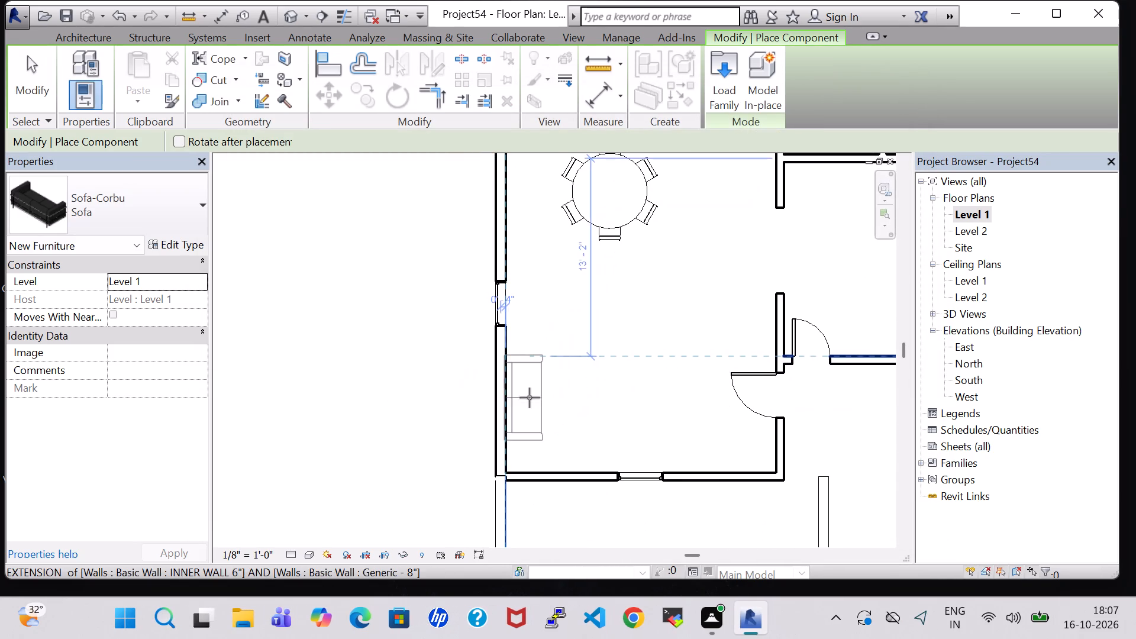
scroll(530, 400, "up", 6)
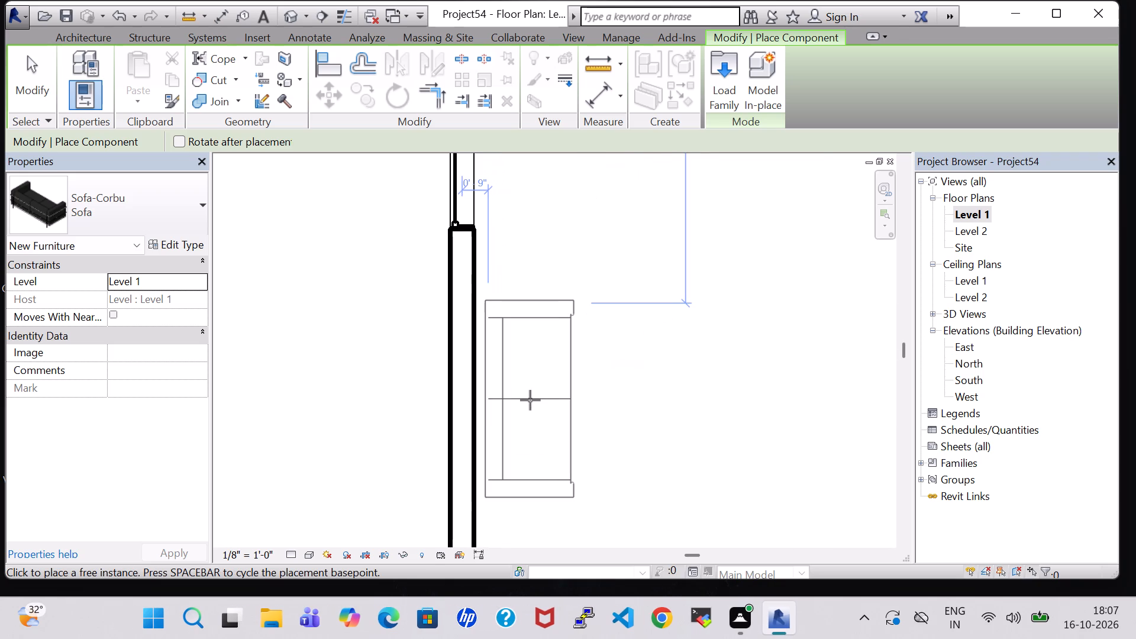
scroll(524, 400, "up", 4)
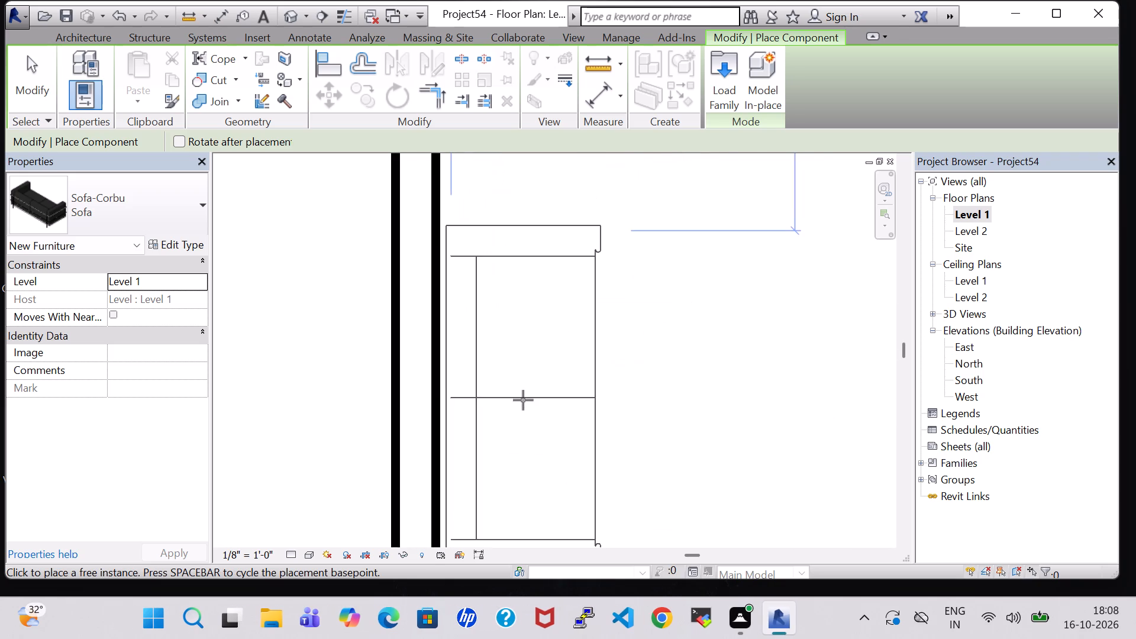
left_click(518, 401)
Place a second Sofa-Corbu, rotated to back onto the south wall, about 4' 1" from the west wall.
scroll(627, 379, "down", 3)
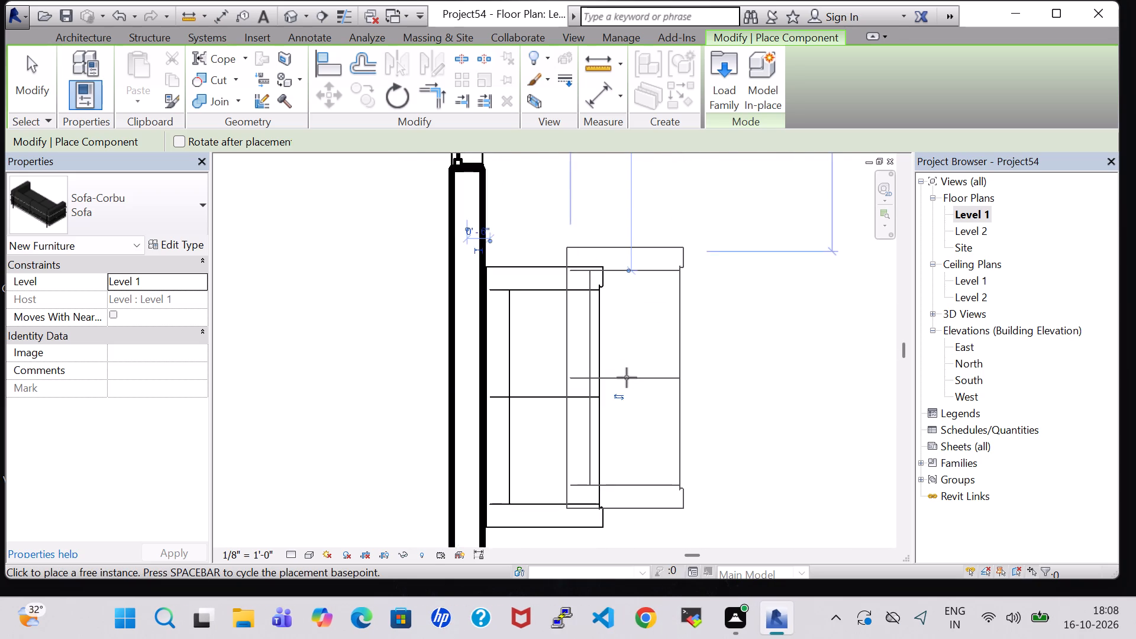
scroll(627, 377, "down", 7)
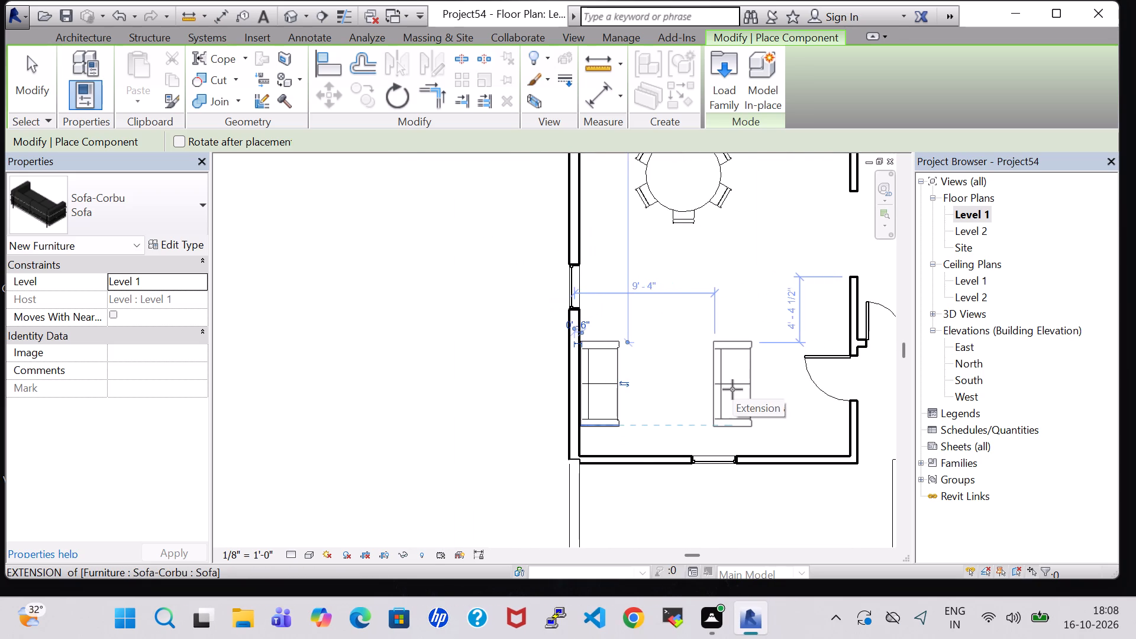
key("space")
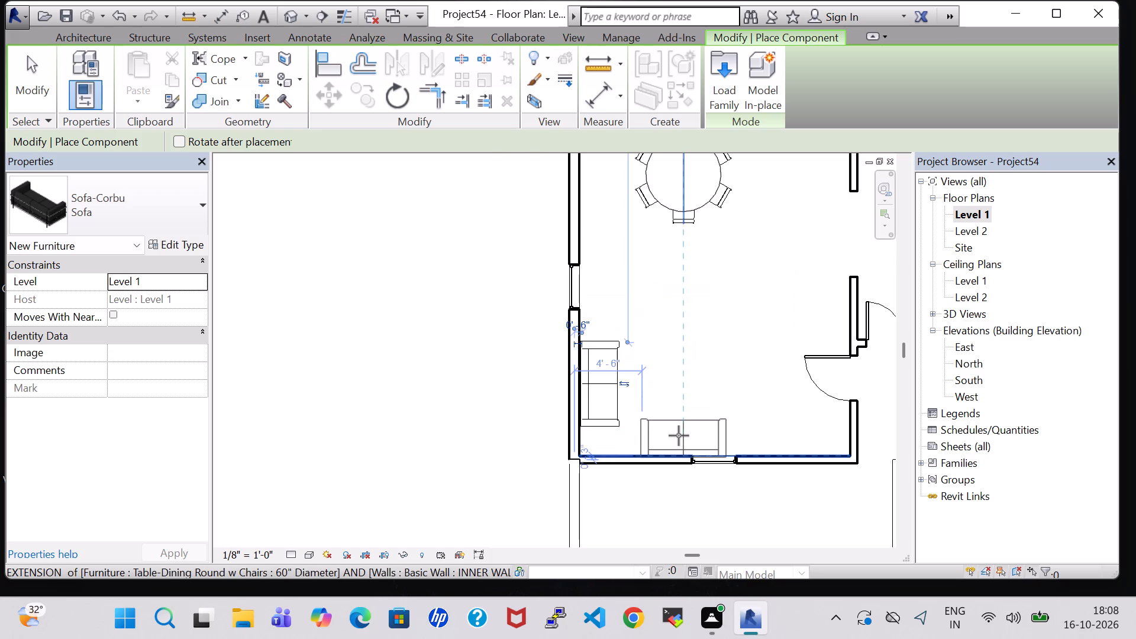
scroll(679, 435, "up", 8)
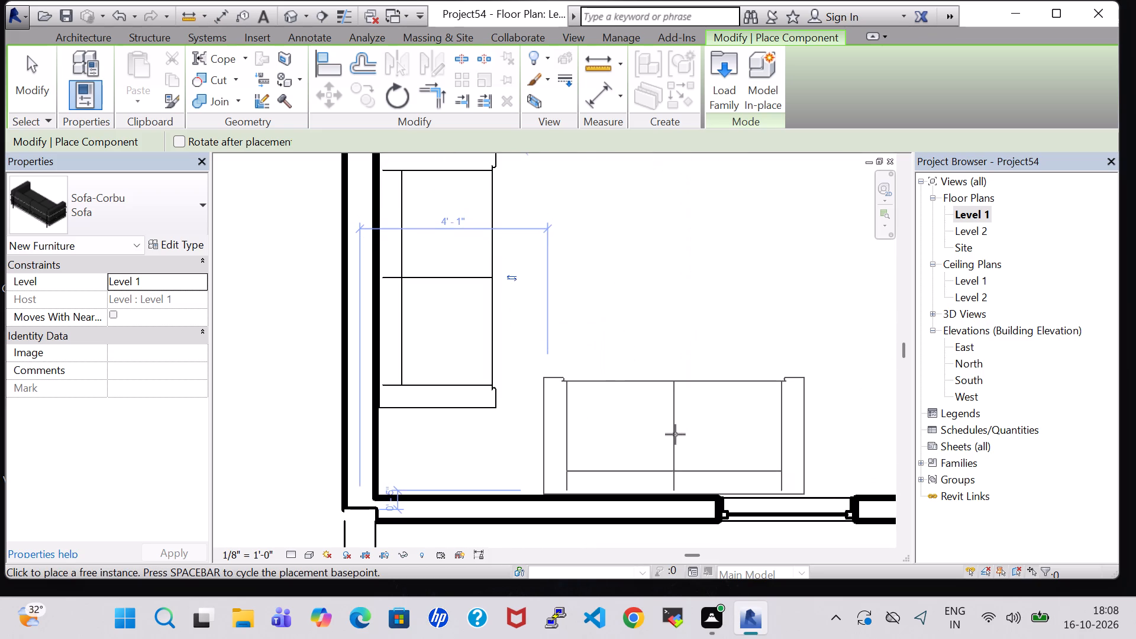
left_click(675, 435)
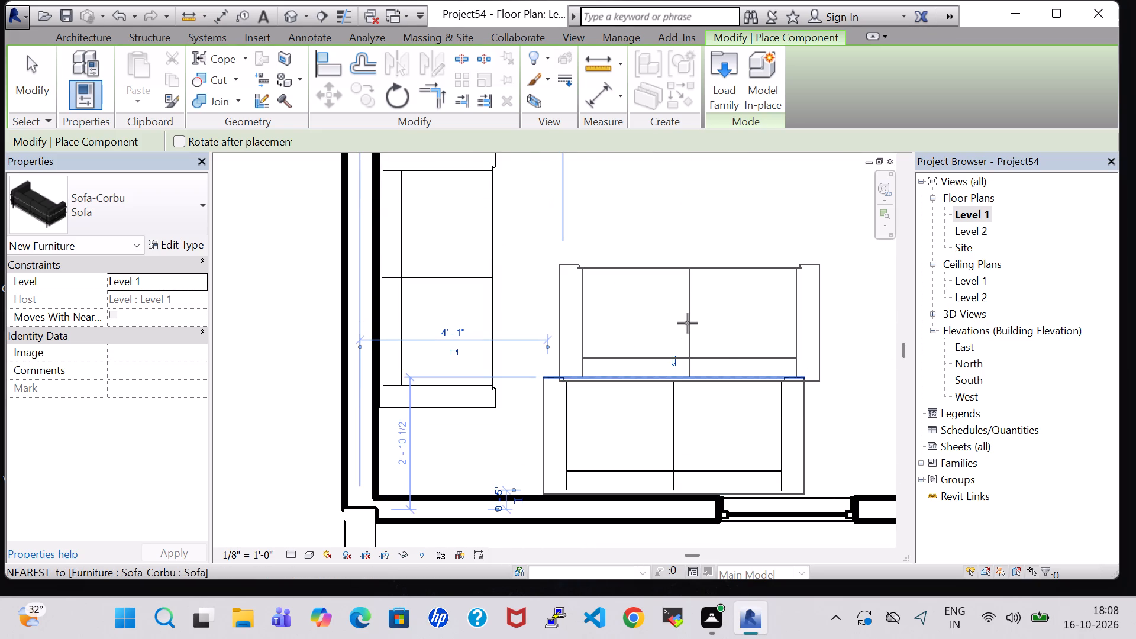
key("Escape")
key("Escape")
Load Table-Dining Oval from the Furniture Tables folder and place the 36" x 72" type horizontally north of the south sofa, about 3' 4" from the west wall.
scroll(690, 270, "down", 2)
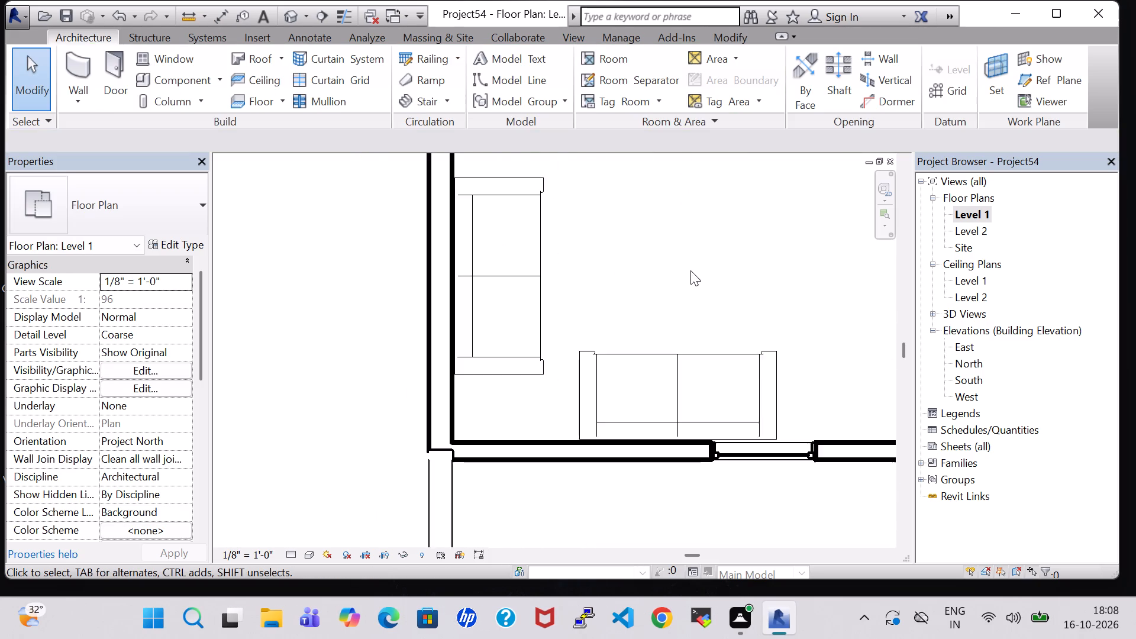
scroll(690, 270, "down", 2)
left_click(173, 81)
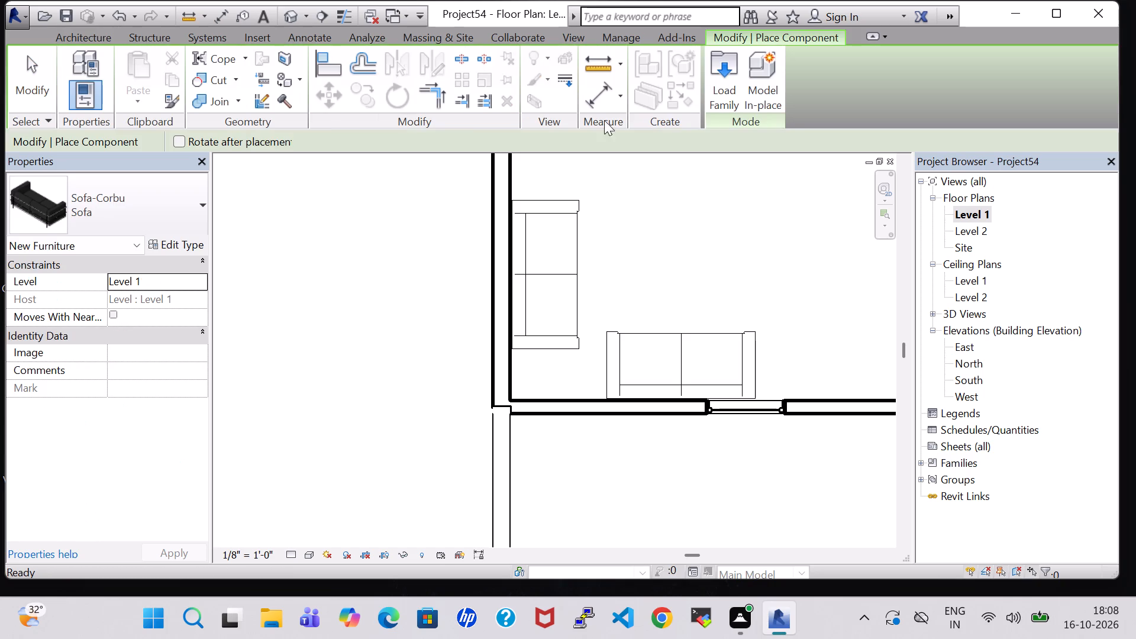
left_click(730, 74)
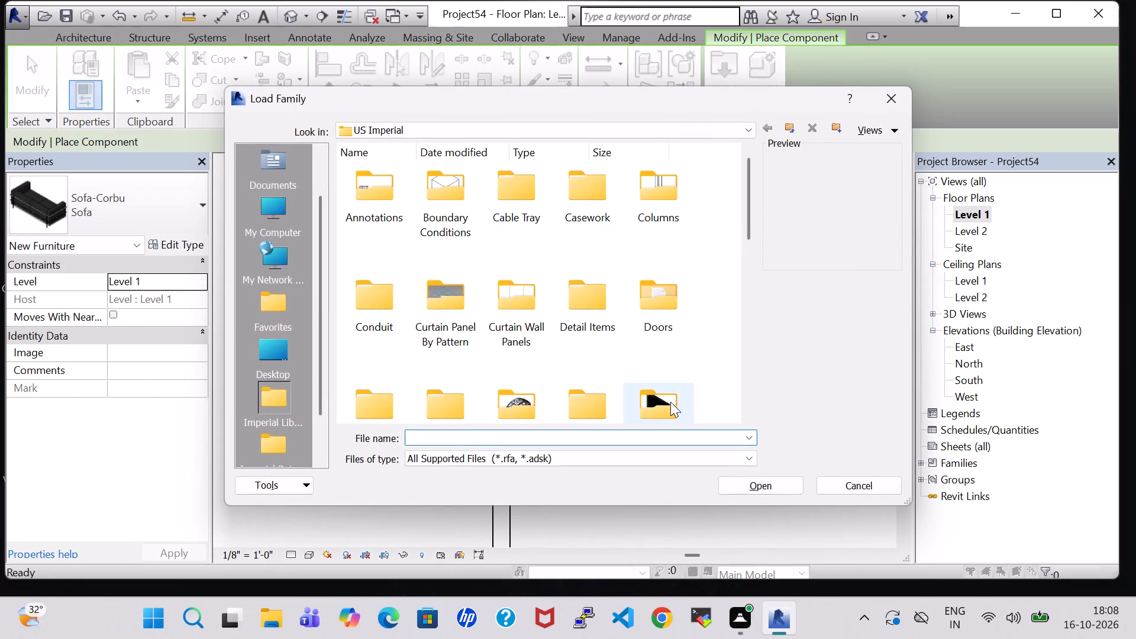
double_click(670, 402)
double_click(580, 183)
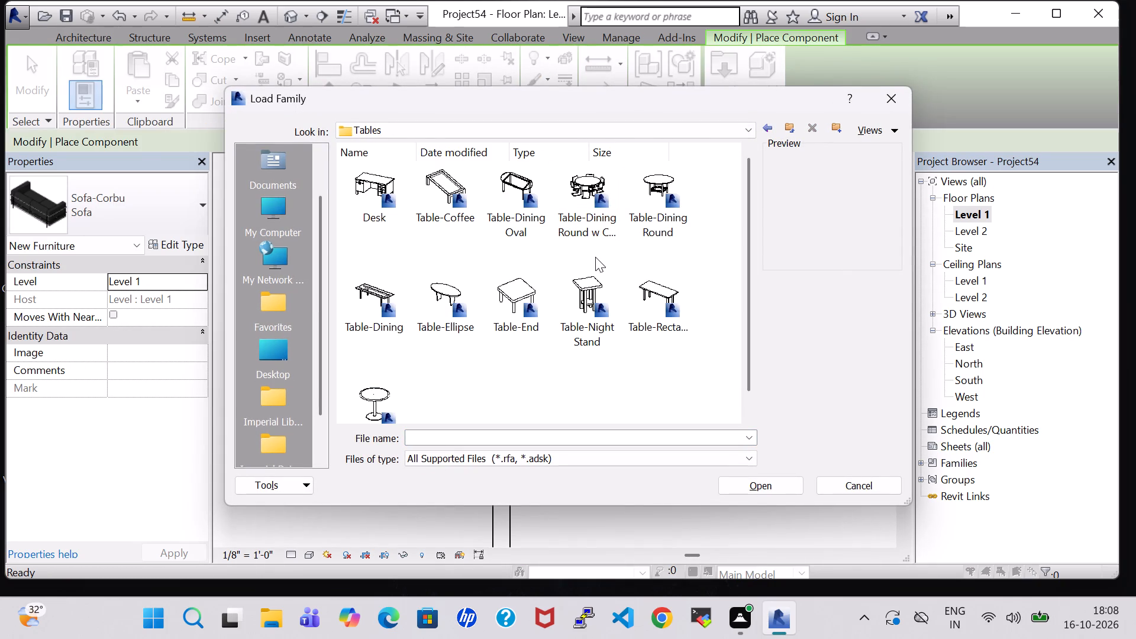
left_click(499, 187)
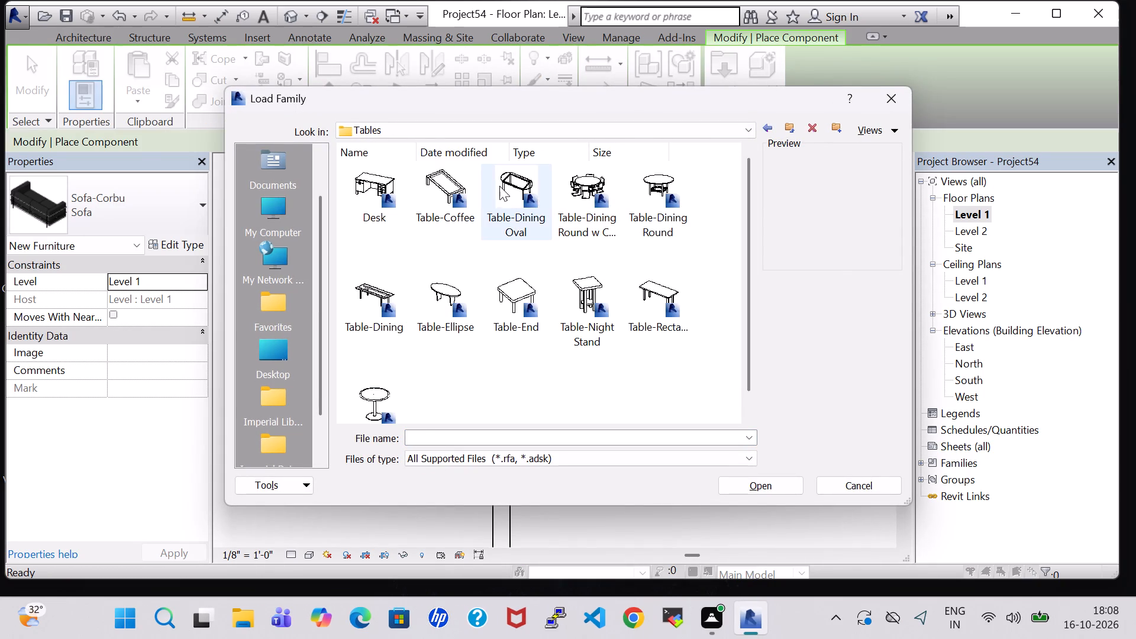
left_click(793, 483)
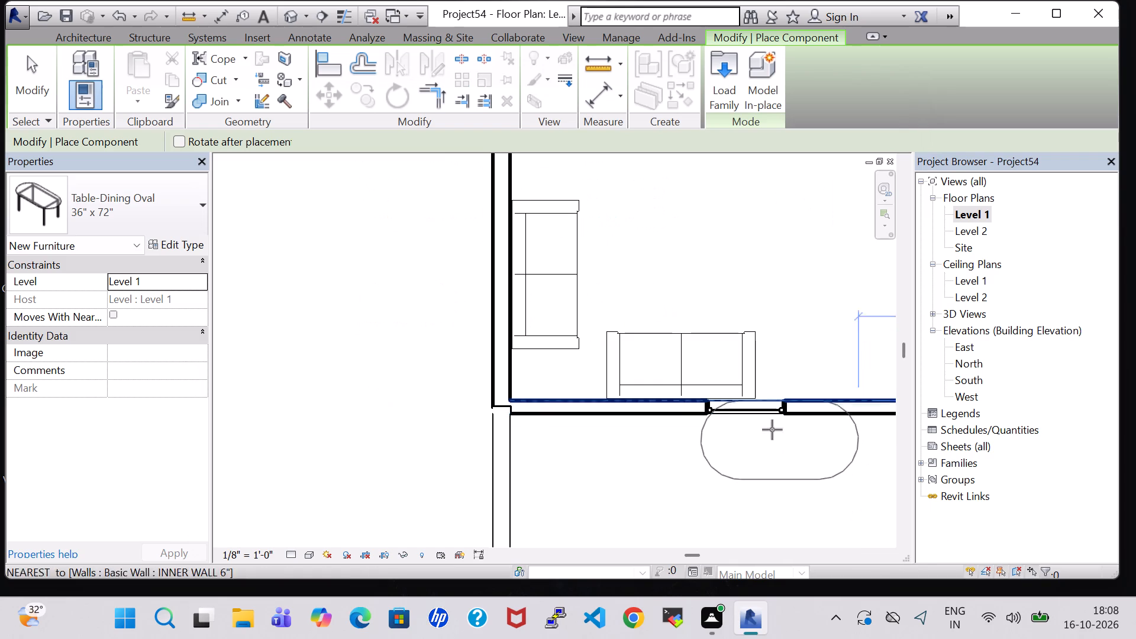
key("space")
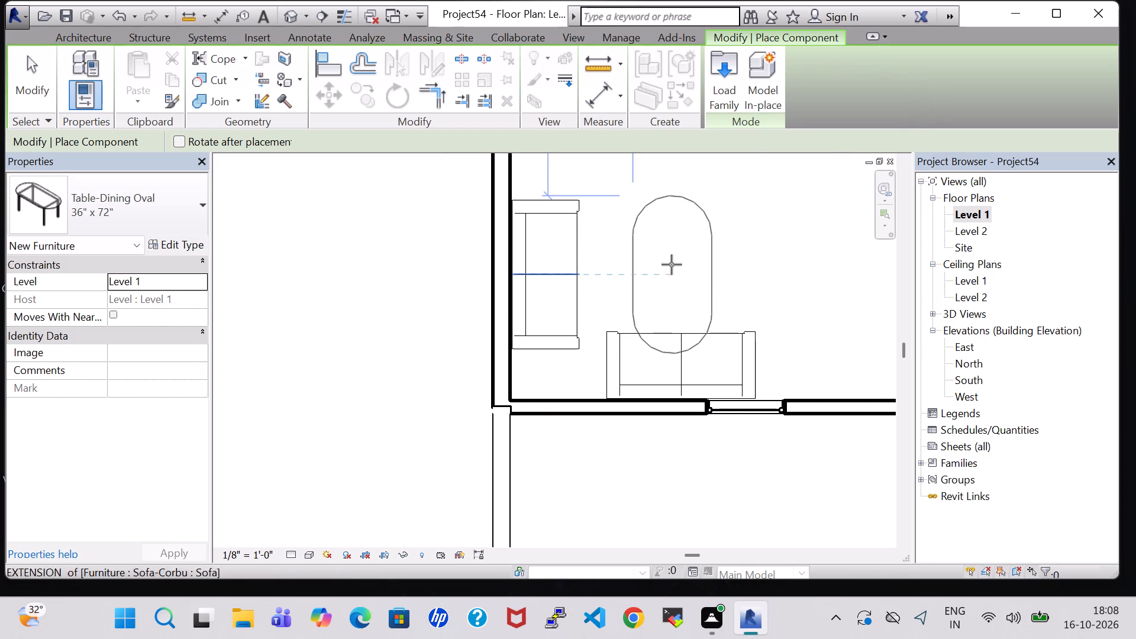
key("space")
left_click(668, 257)
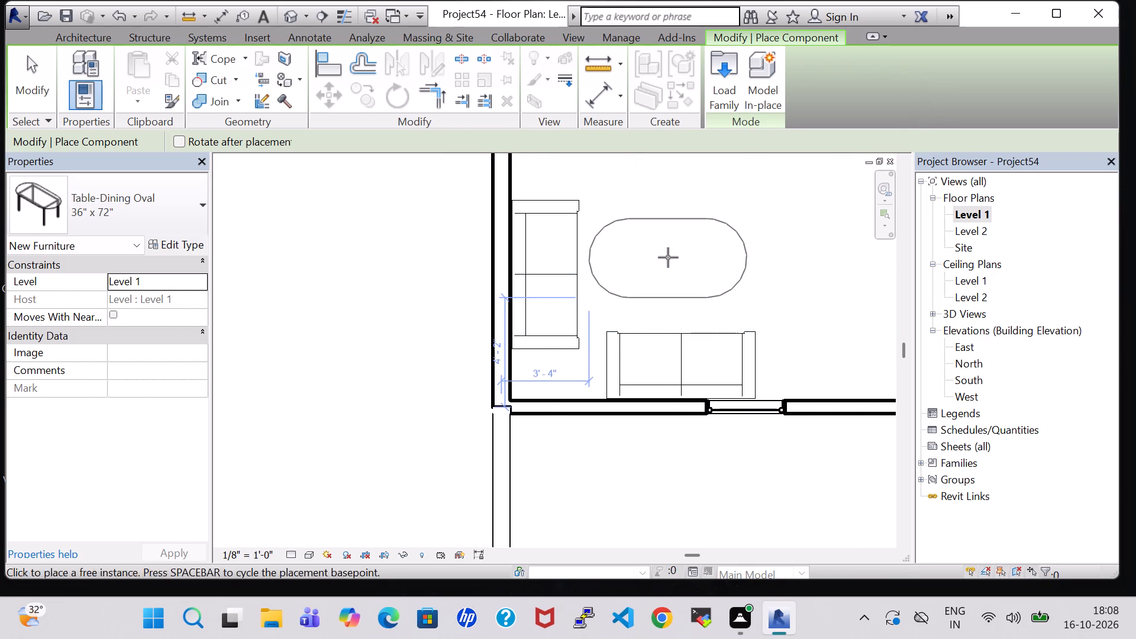
Switch the oval table to the 36" x 48" type and place one just east of the 36" x 72" table.
left_click(180, 247)
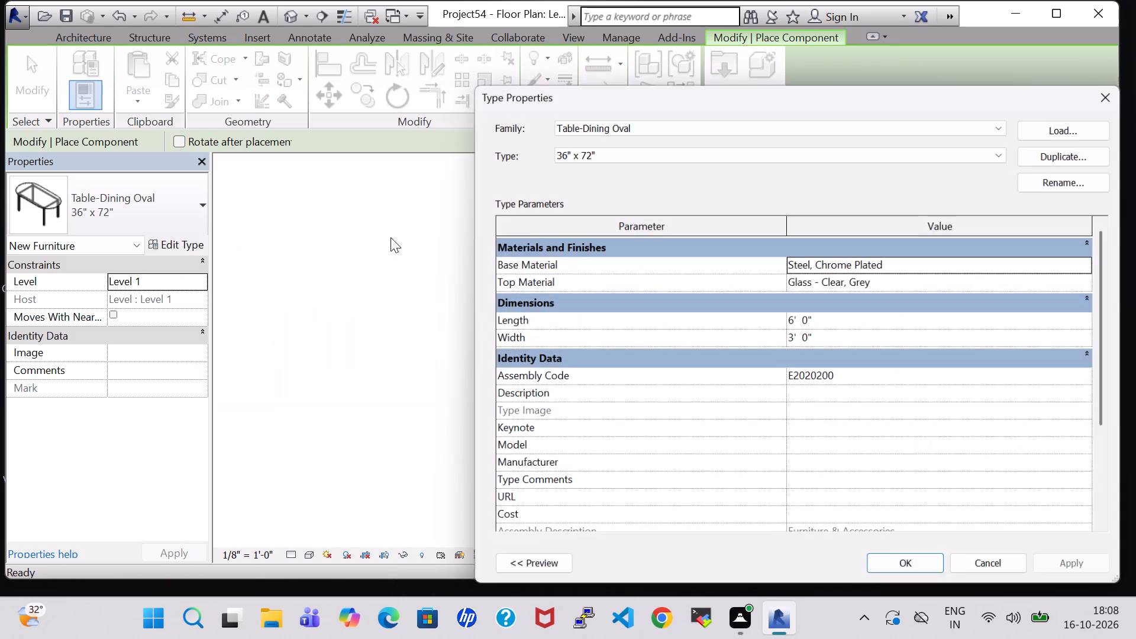
left_click(817, 149)
left_click(737, 169)
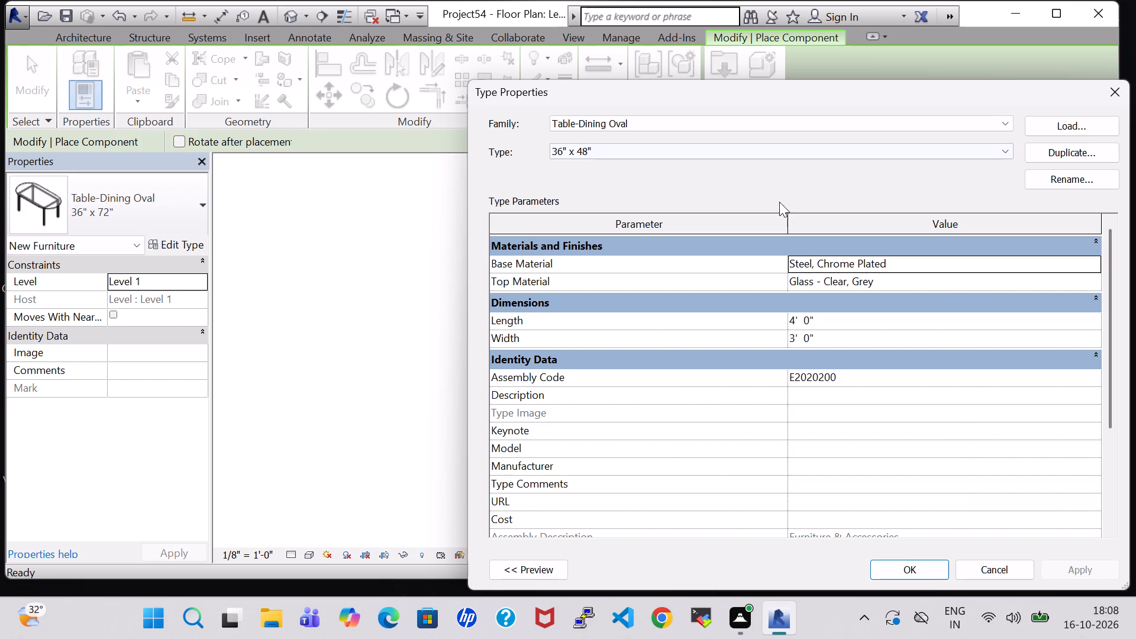
left_click(929, 574)
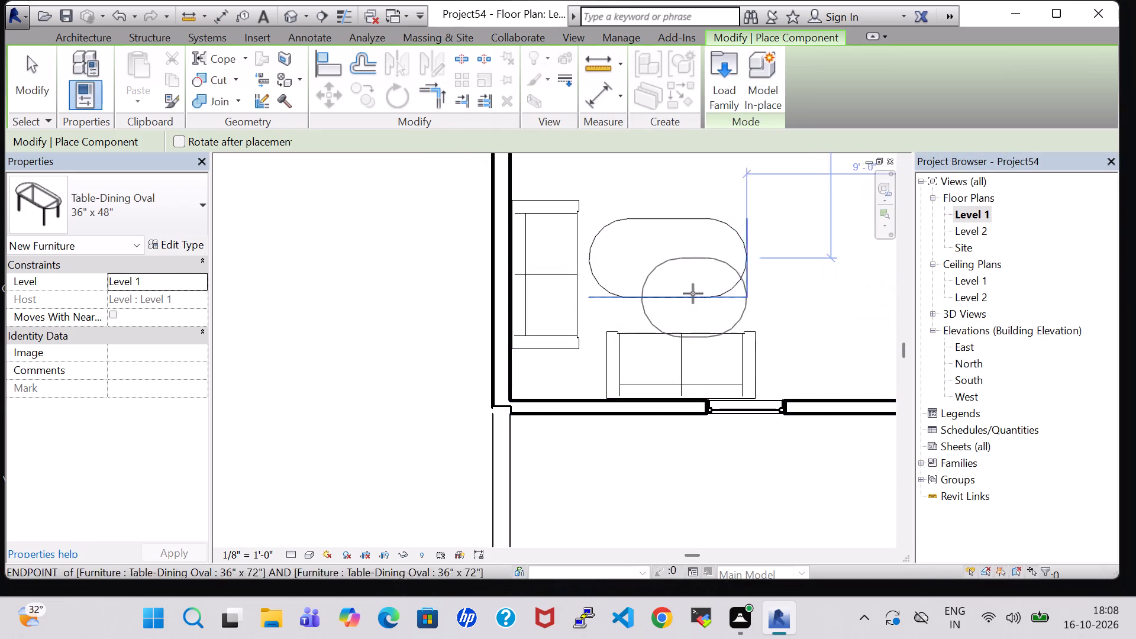
left_click(810, 271)
key("Escape")
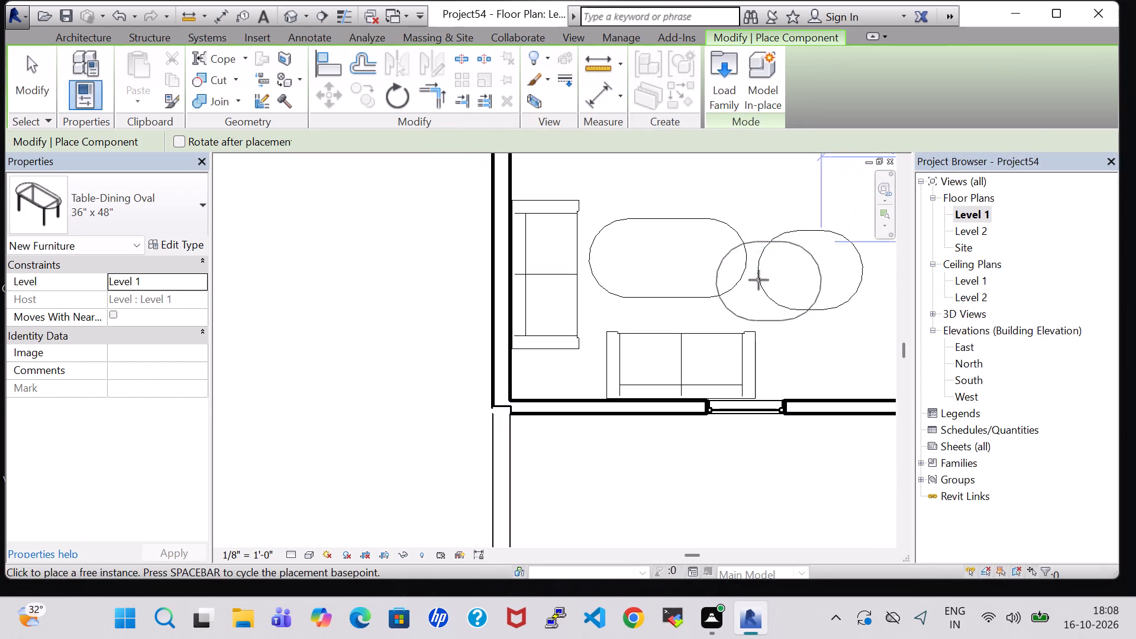
Delete the 36" x 72" oval table in the sofa seating area.
key("Escape")
left_click(699, 302)
key("Delete")
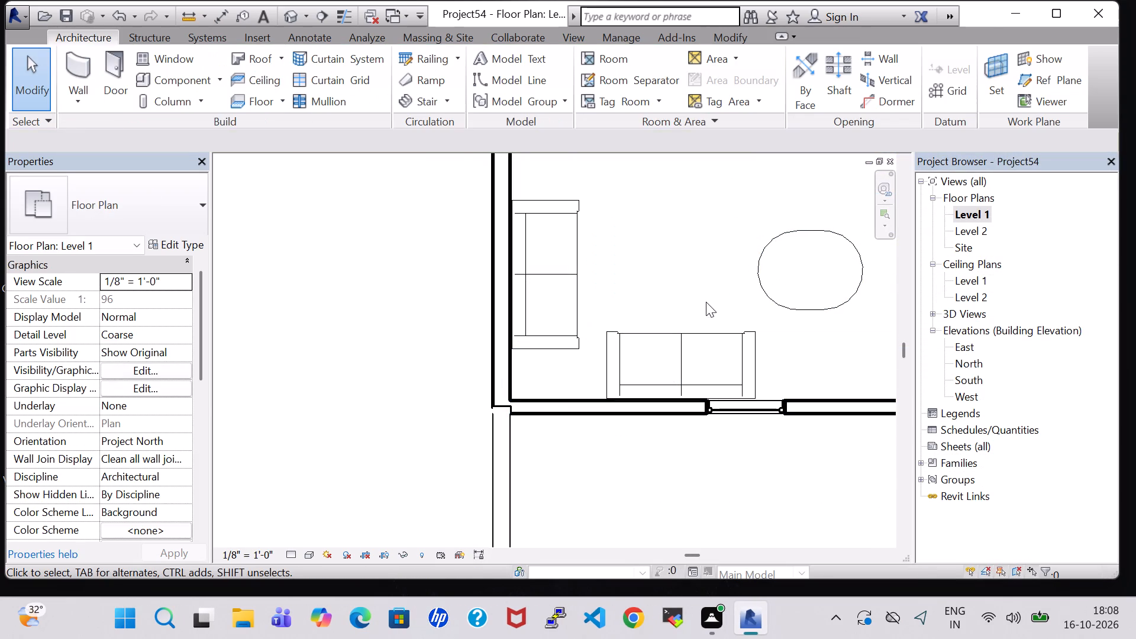
Move the 36" x 48" oval table west to just north of the south-wall sofa and rotate it to run north-south.
left_click(761, 286)
key("Left")
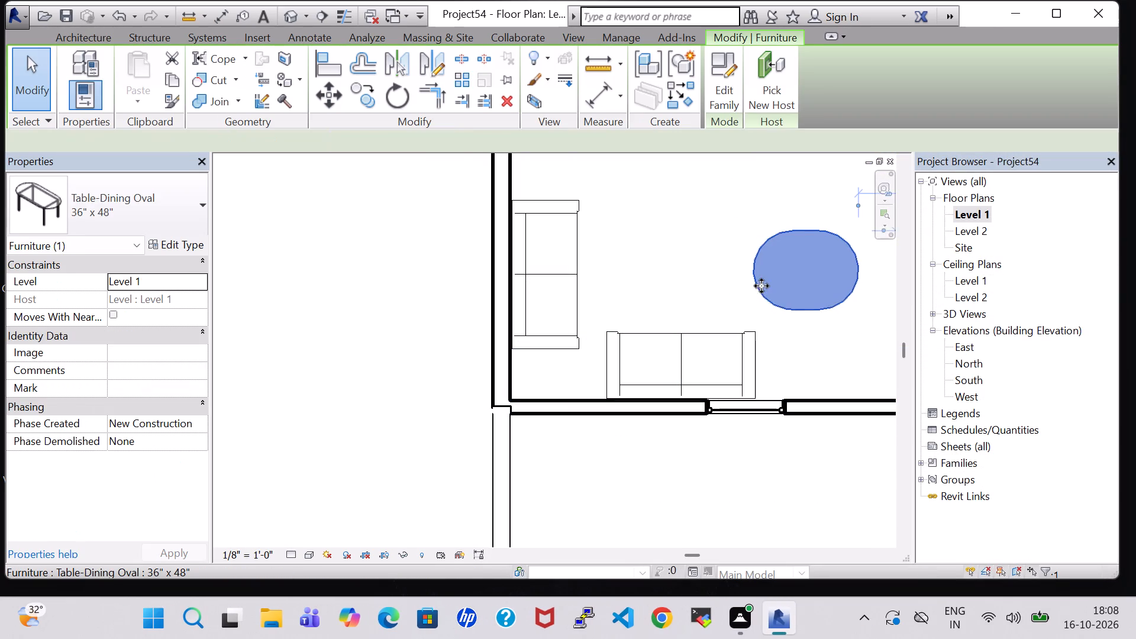
key("Left")
key("Left")
key("Left")
key("Left")
key("Left")
key("Left")
key("Left")
key("Left")
key("Left")
key("Left")
key("Left")
key("Left")
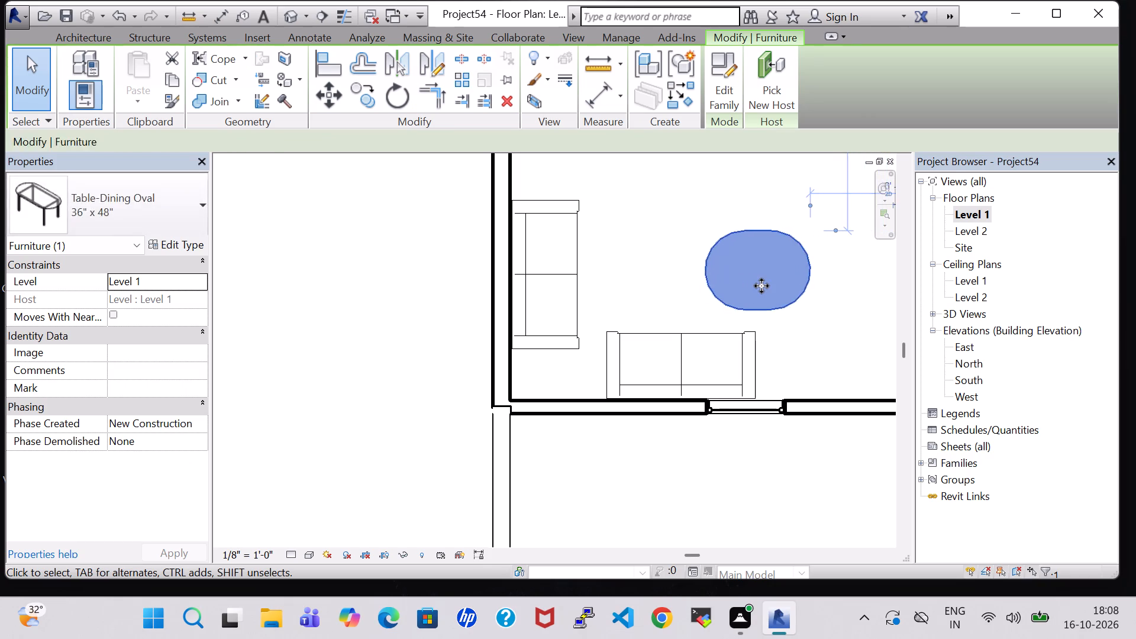
key("Left")
key("Left")
key("Left")
key("Left")
key("Left")
key("Left")
key("Left")
key("Left")
key("Left")
key("Left")
key("Left")
key("Left")
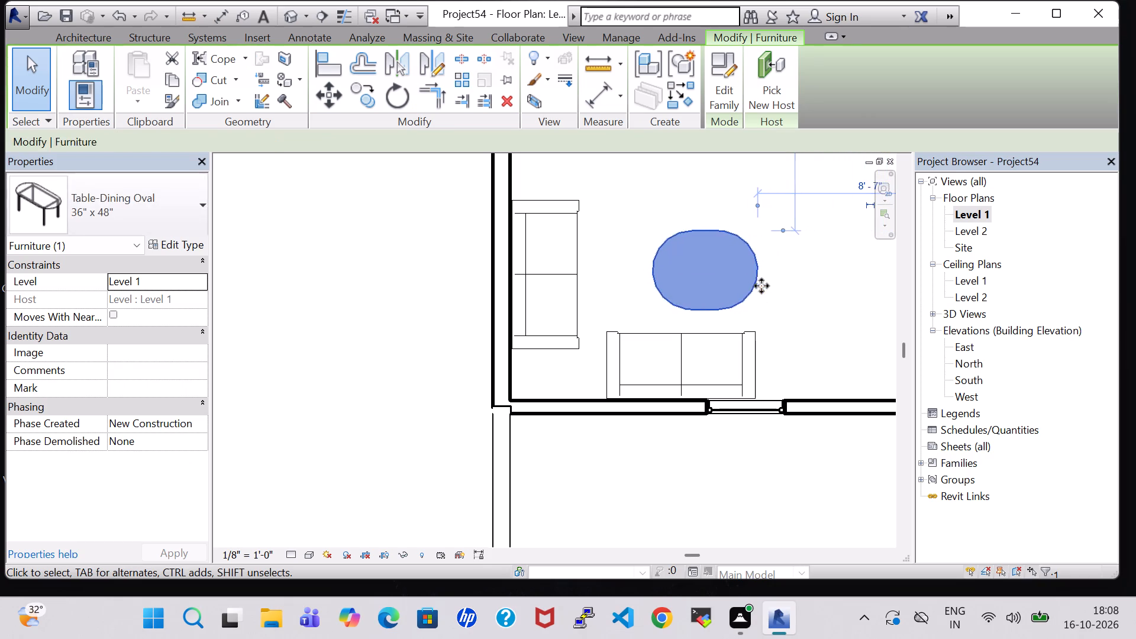
key("Left")
key("Left")
key("Left")
key("Left")
key("Left")
key("Left")
key("Left")
key("Left")
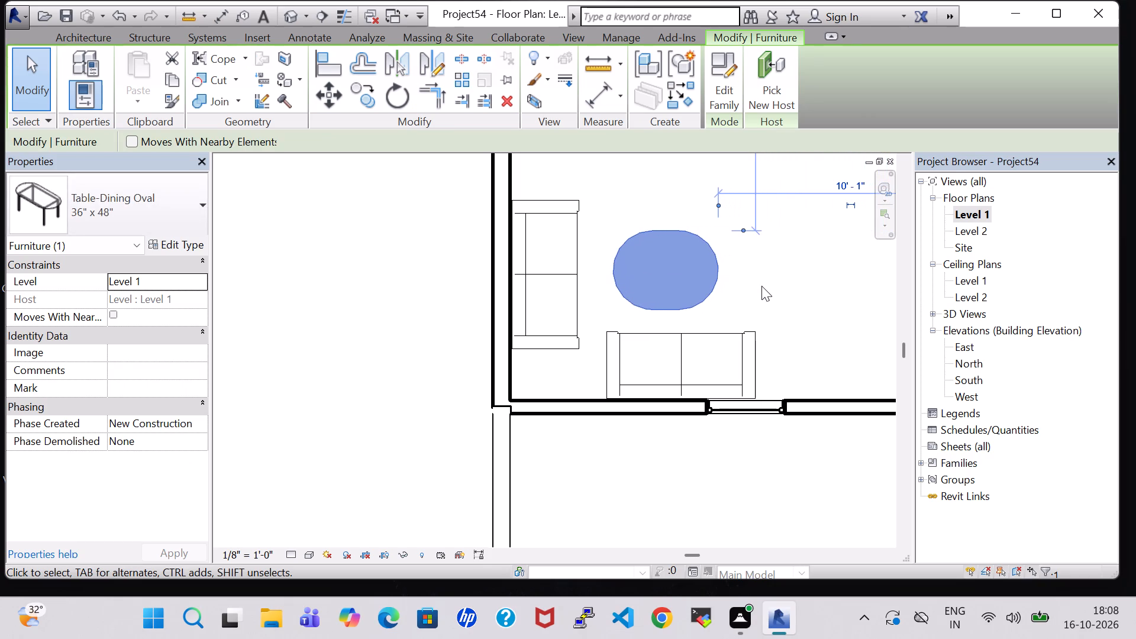
key("space")
left_click(790, 292)
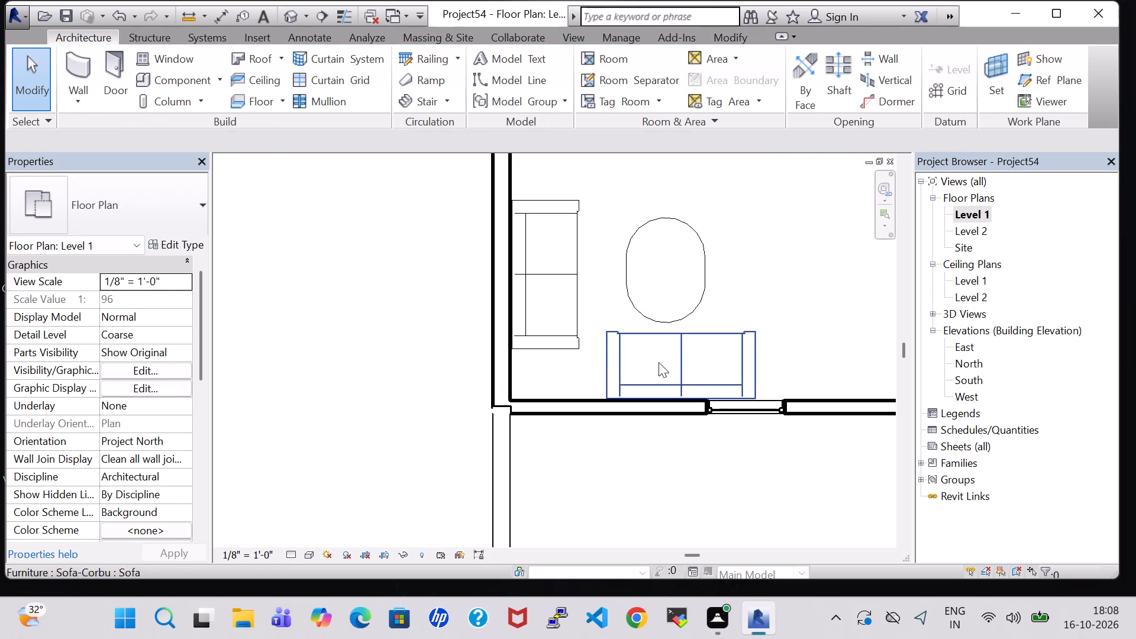
Shift the south-wall Sofa-Corbu slightly west, towards the west wall.
left_click(575, 350)
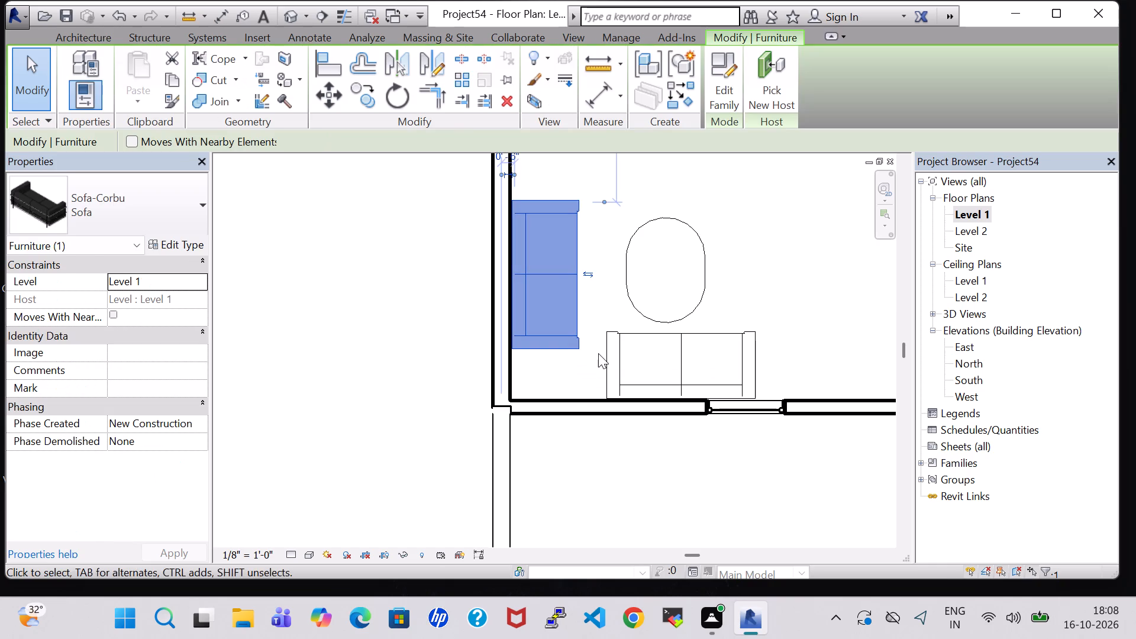
left_click(605, 356)
key("Left")
key("Left")
key("Left")
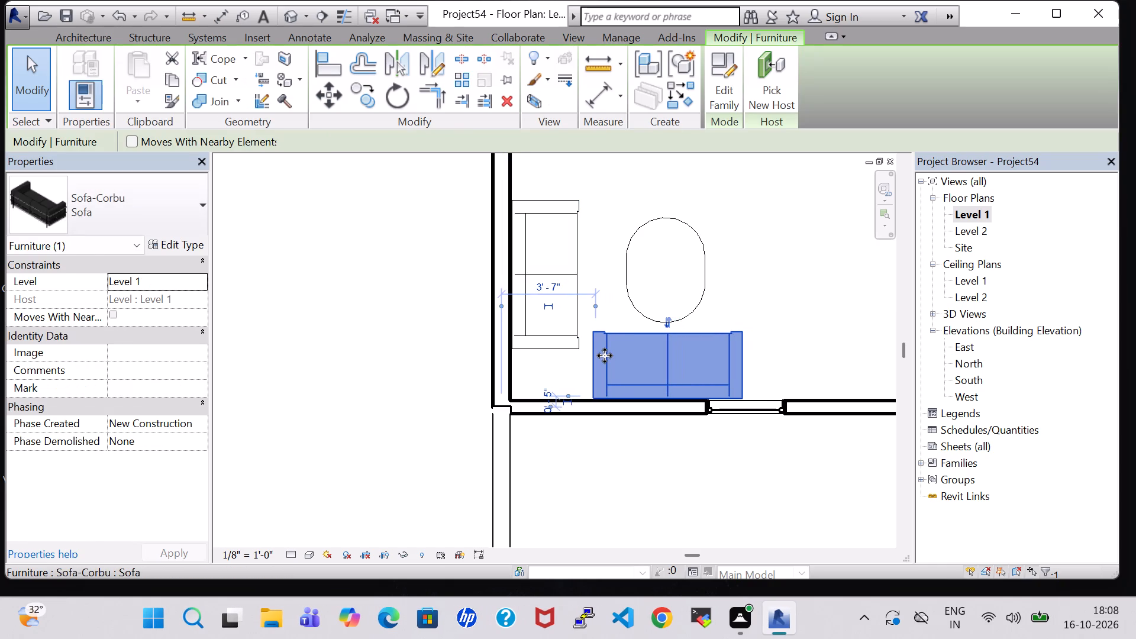
key("Left")
Shift the west-wall Sofa-Corbu slightly north, away from the south sofa.
left_click(571, 346)
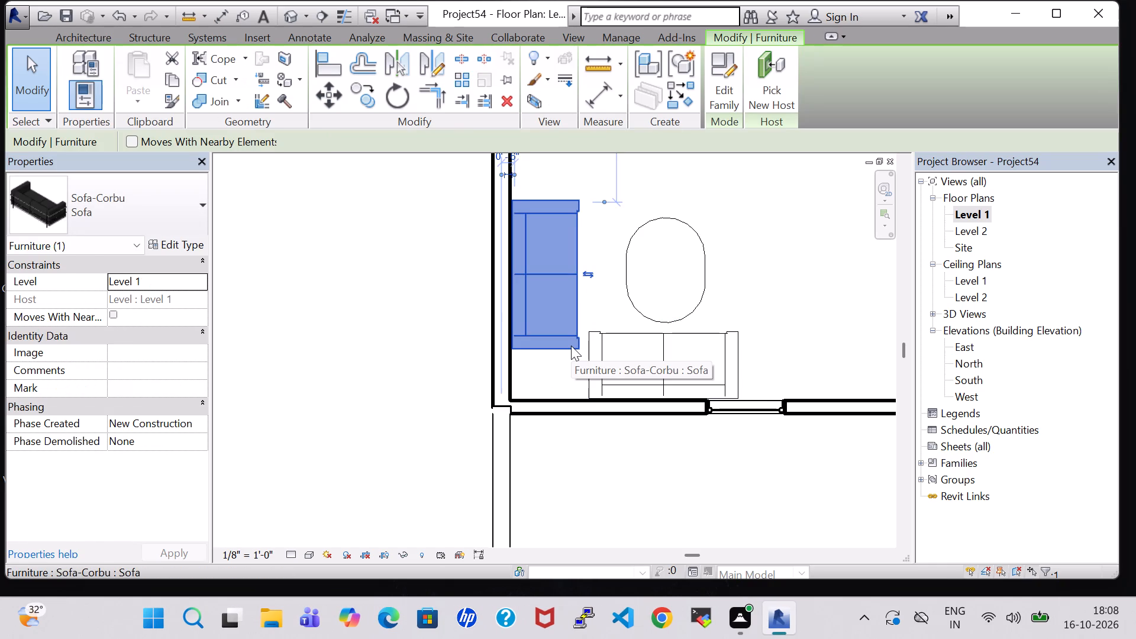
key("Up")
key("Up")
key("Up")
key("Up")
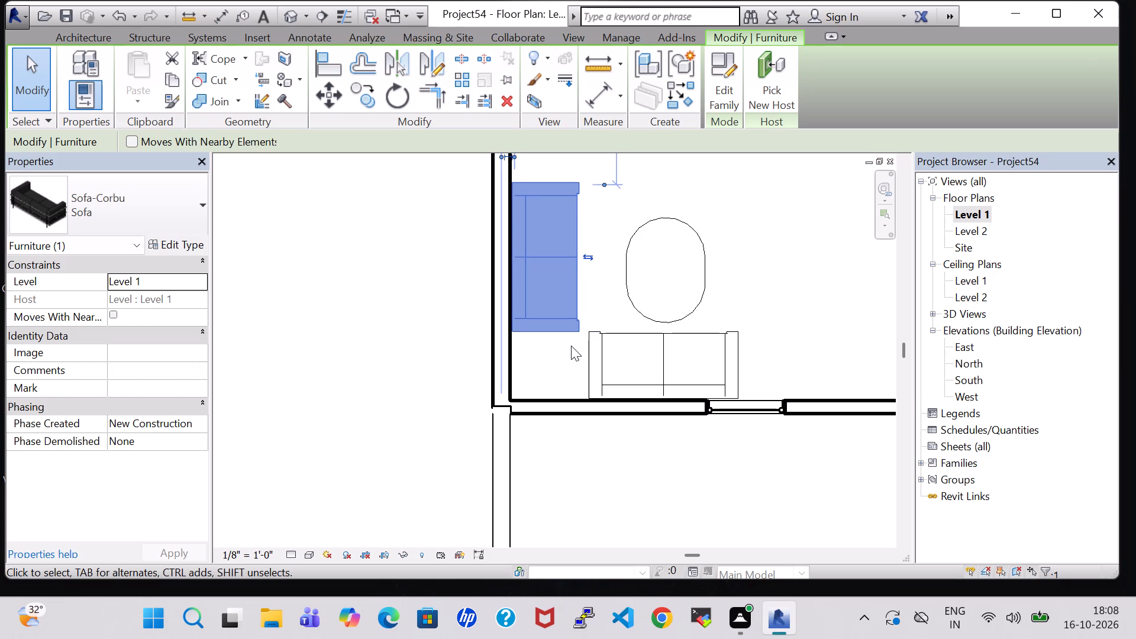
left_click(829, 289)
Nudge the 36" x 48" oval table slightly north and west, to about 4' 7" from the west wall.
scroll(829, 289, "down", 1)
left_click(719, 270)
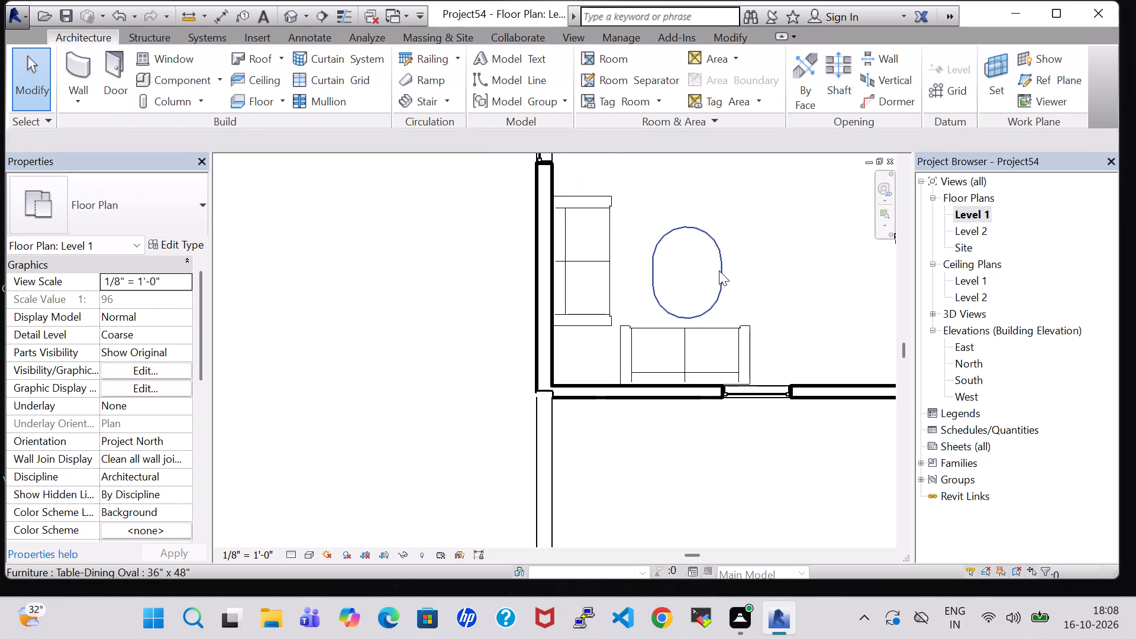
key("Up")
key("Up")
key("Up")
key("Left")
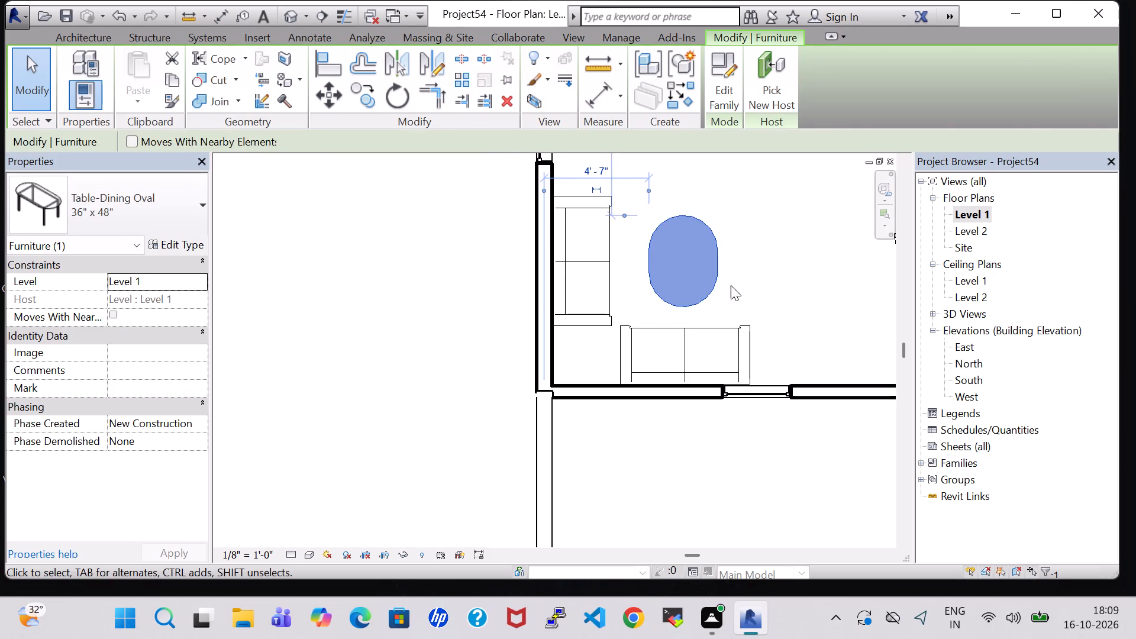
left_click(798, 323)
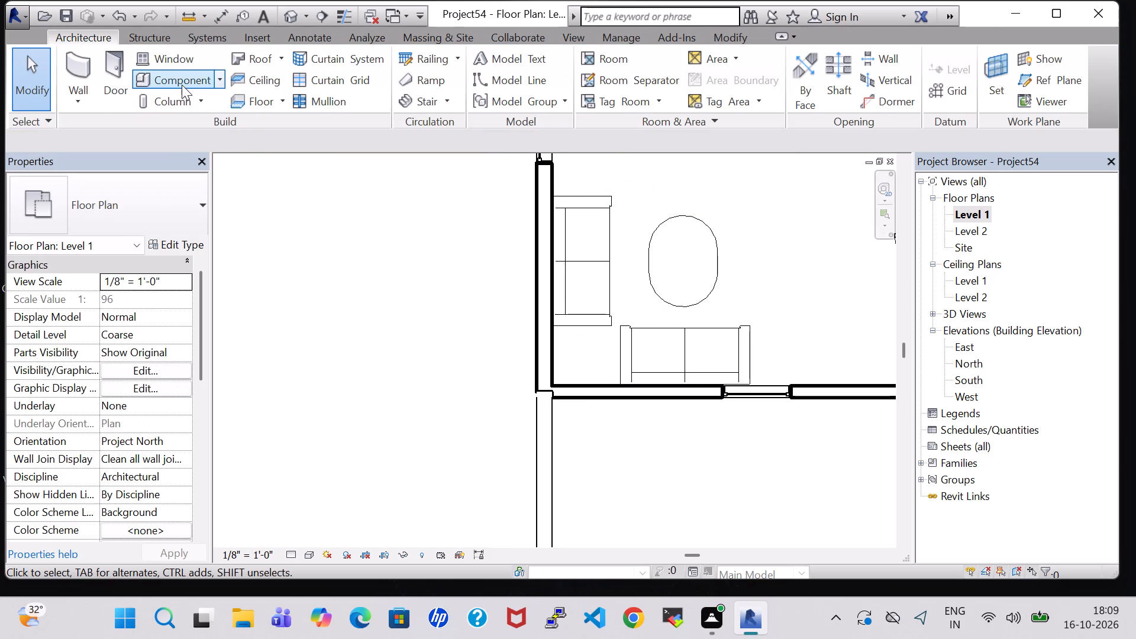
Move the 36" x 84" Single-Flush door in the seating area's east wall south, roughly midway between the wall junction and the south wall.
scroll(182, 85, "down", 2)
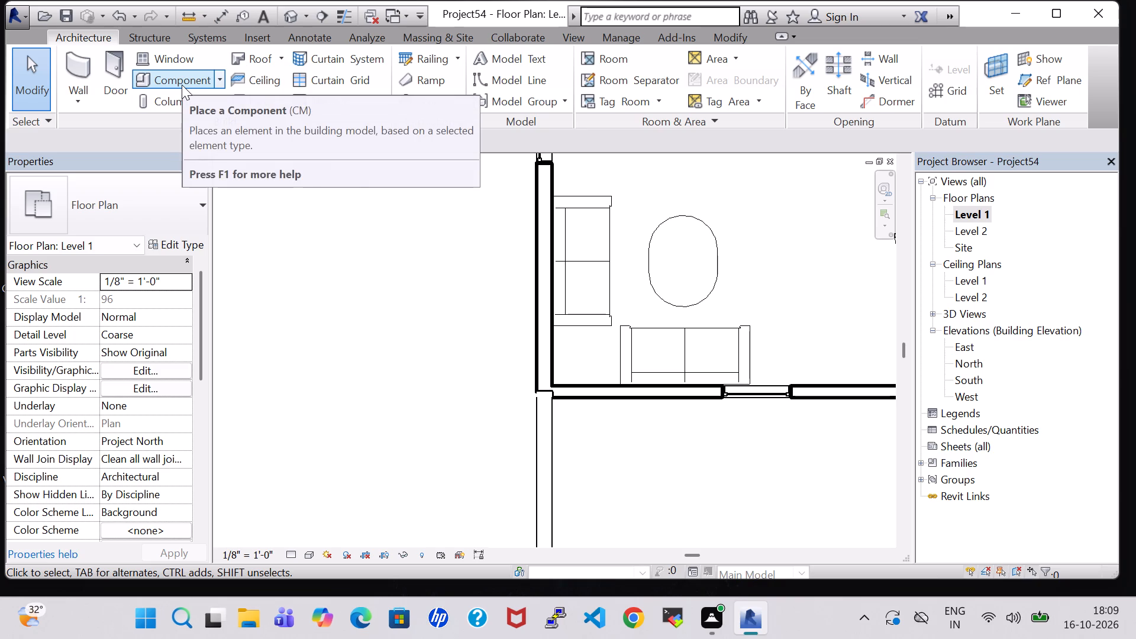
scroll(182, 85, "down", 1)
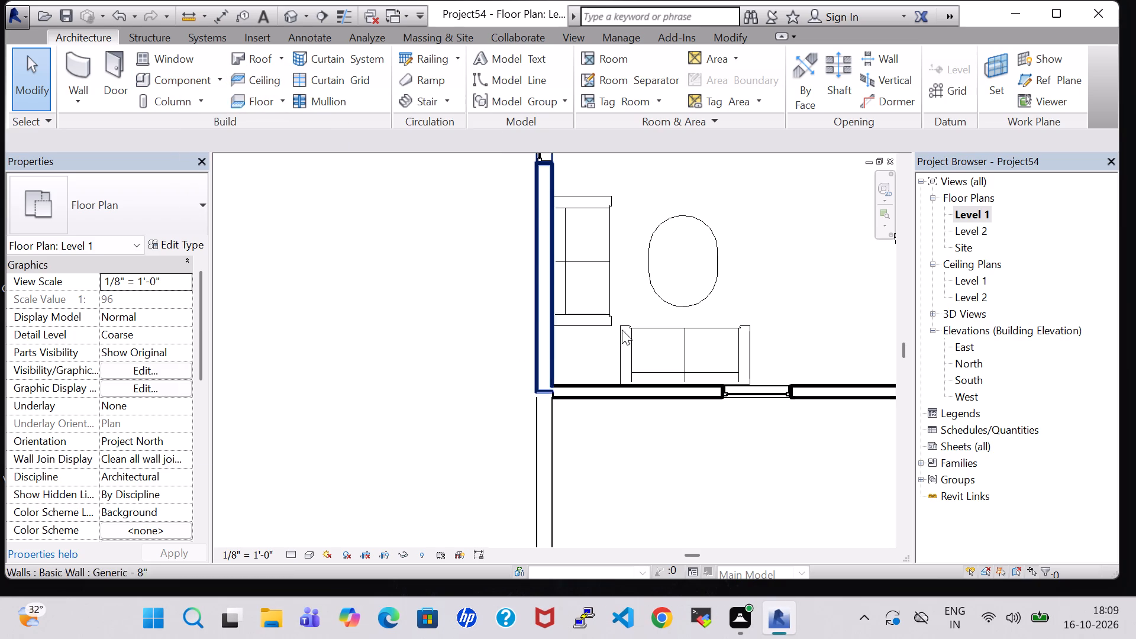
scroll(786, 312, "down", 2)
middle_click_drag(786, 312, 609, 321)
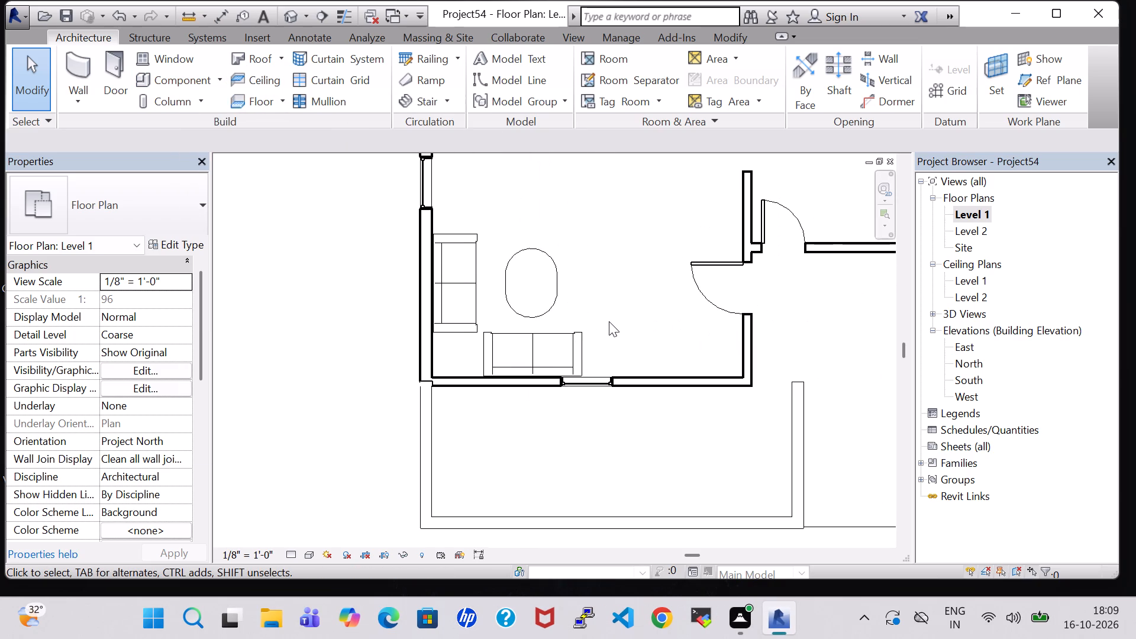
left_click(720, 310)
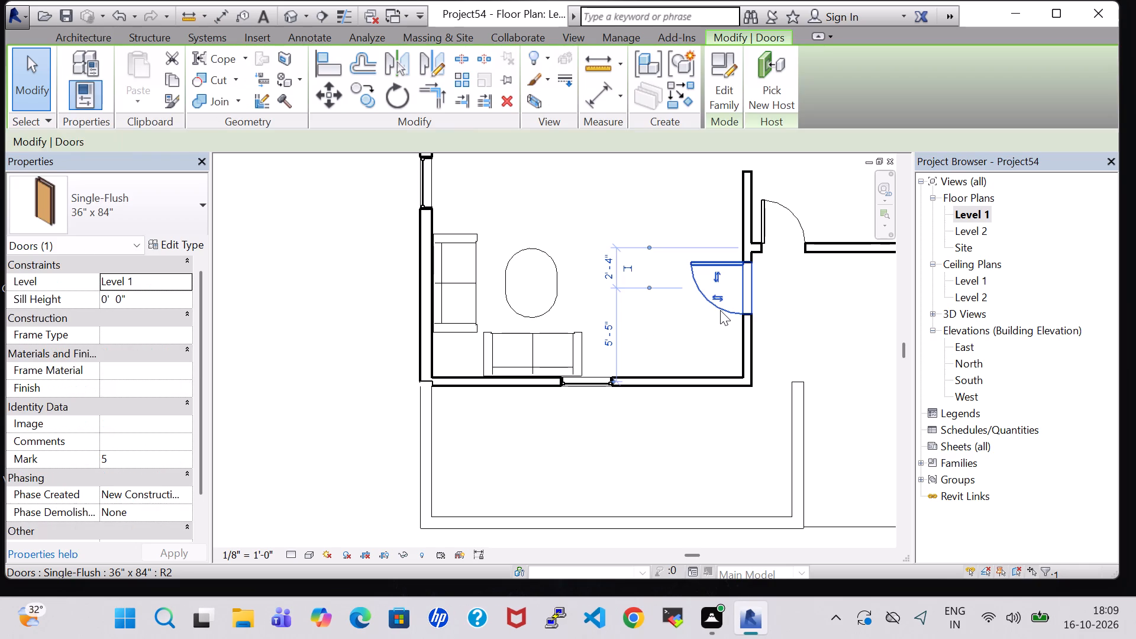
key("Down")
key("Down")
key("Down")
key("Down")
key("Down")
key("Down")
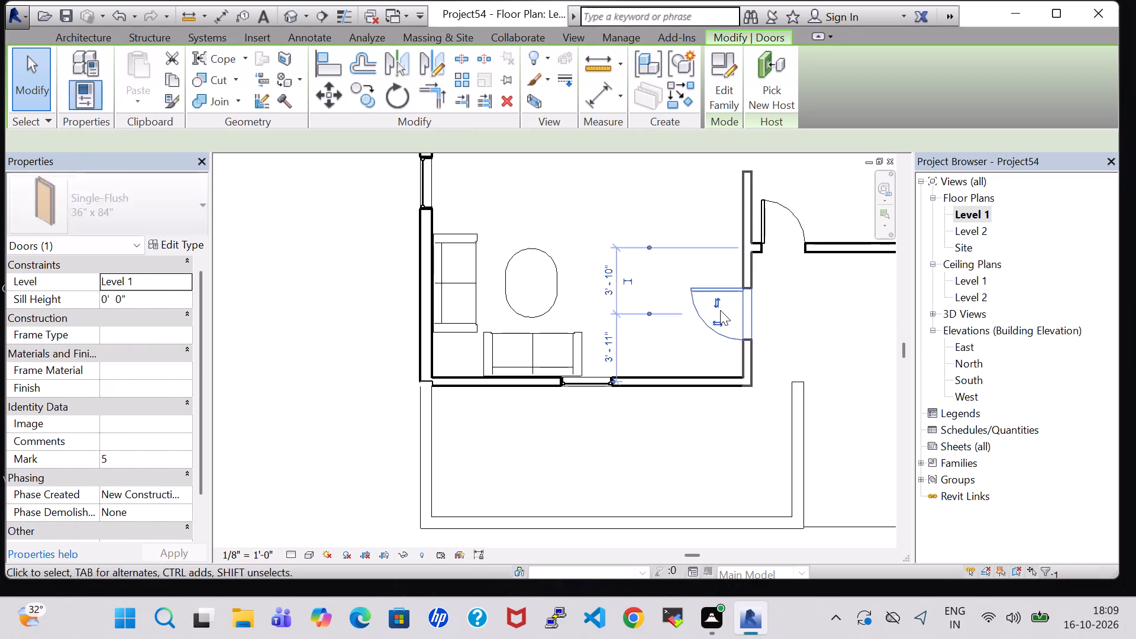
key("Down")
left_click(822, 315)
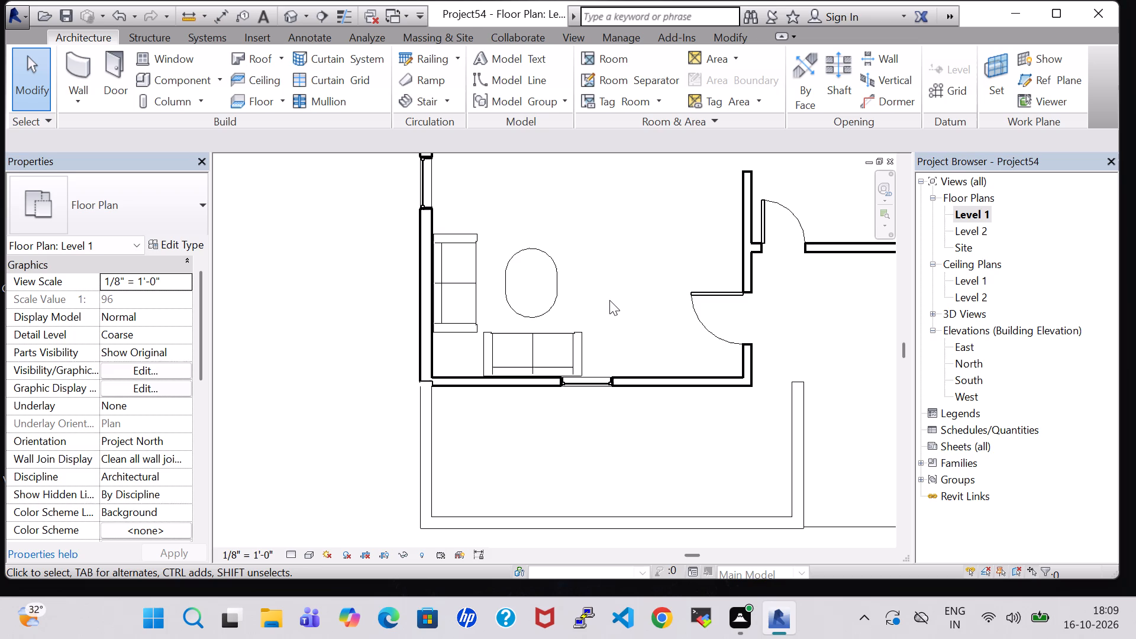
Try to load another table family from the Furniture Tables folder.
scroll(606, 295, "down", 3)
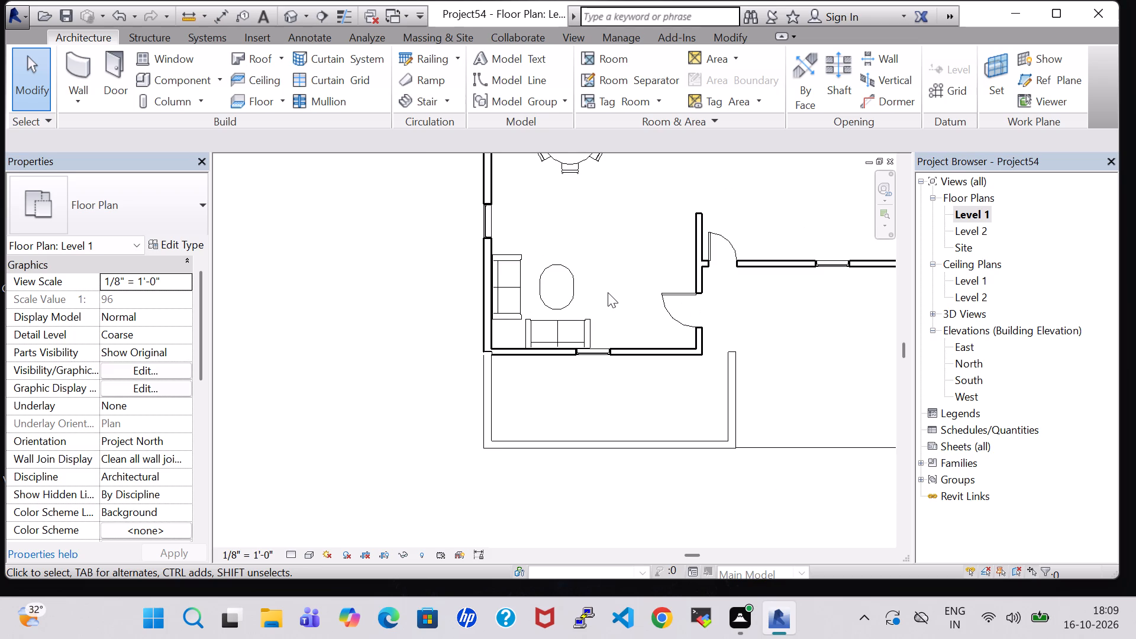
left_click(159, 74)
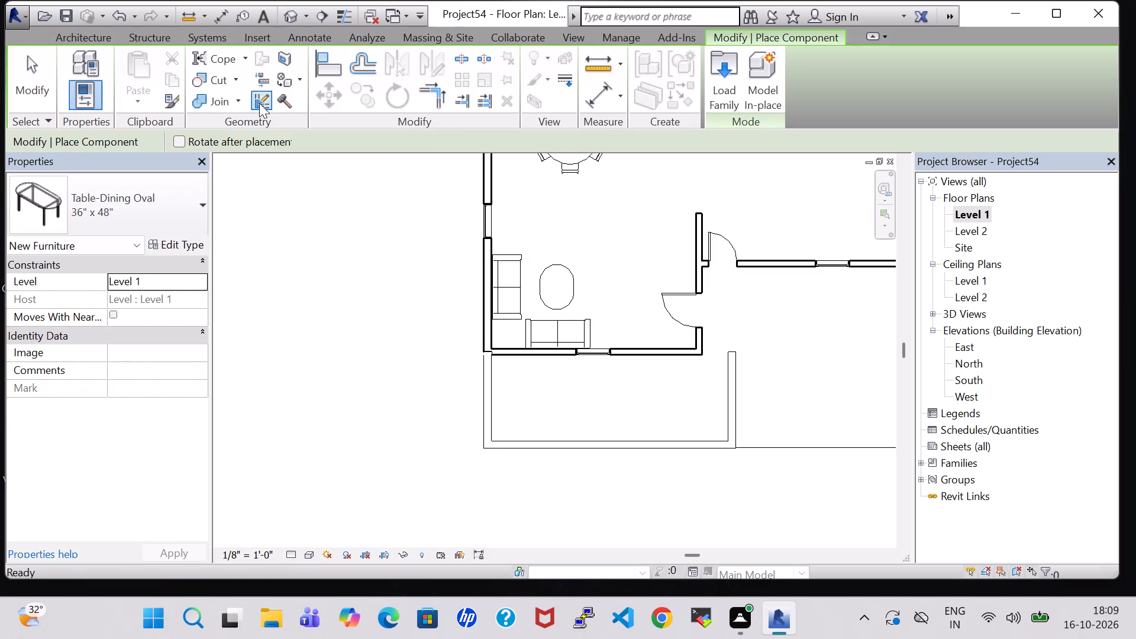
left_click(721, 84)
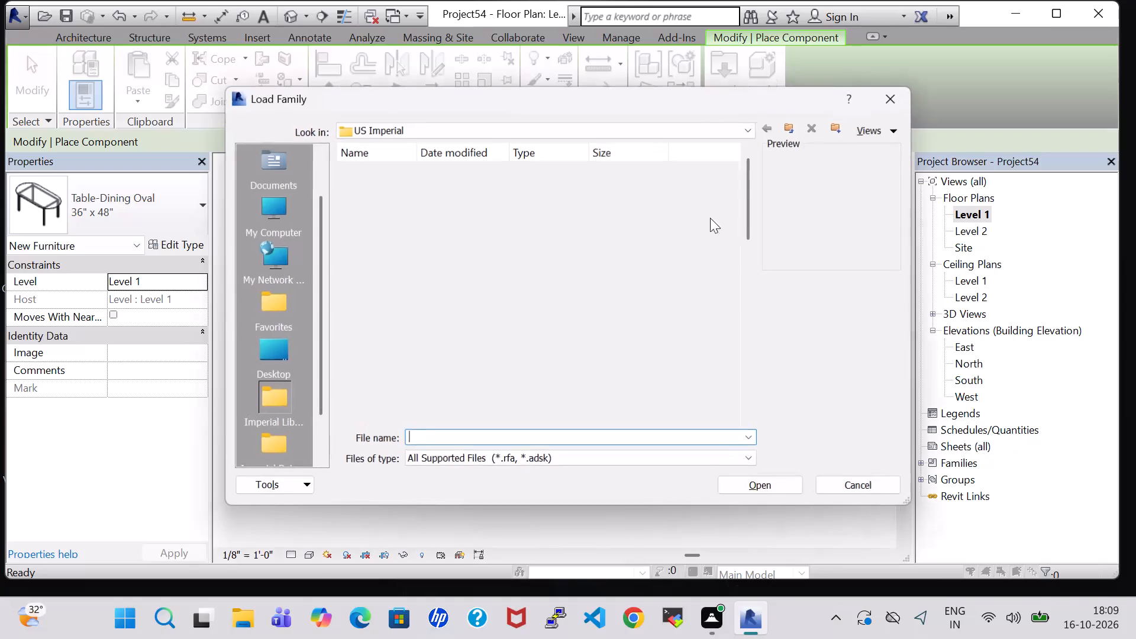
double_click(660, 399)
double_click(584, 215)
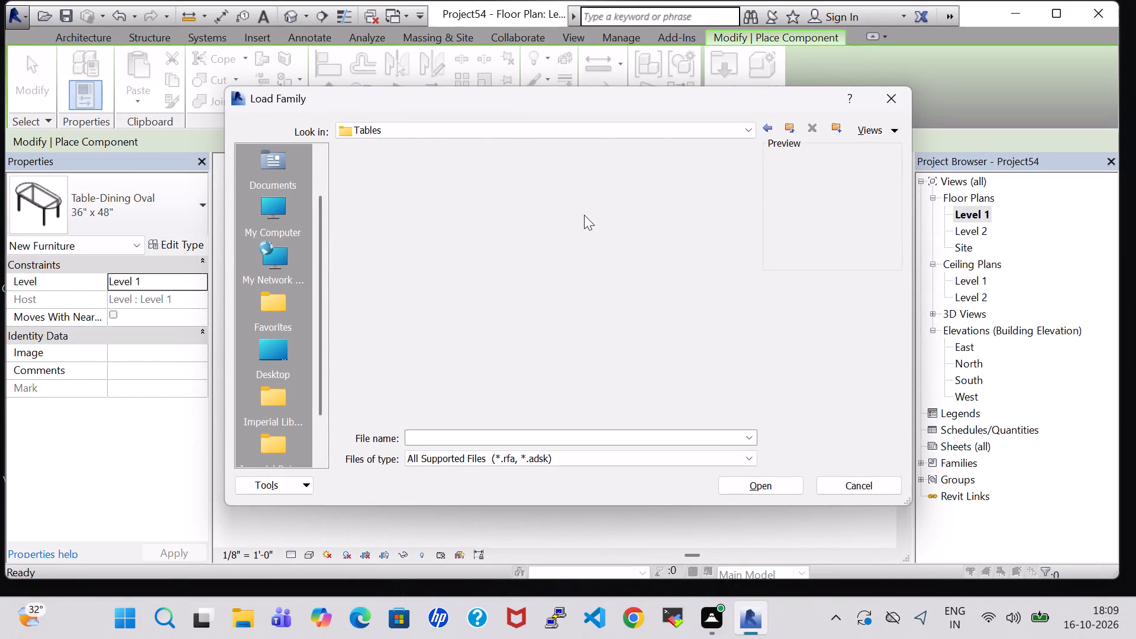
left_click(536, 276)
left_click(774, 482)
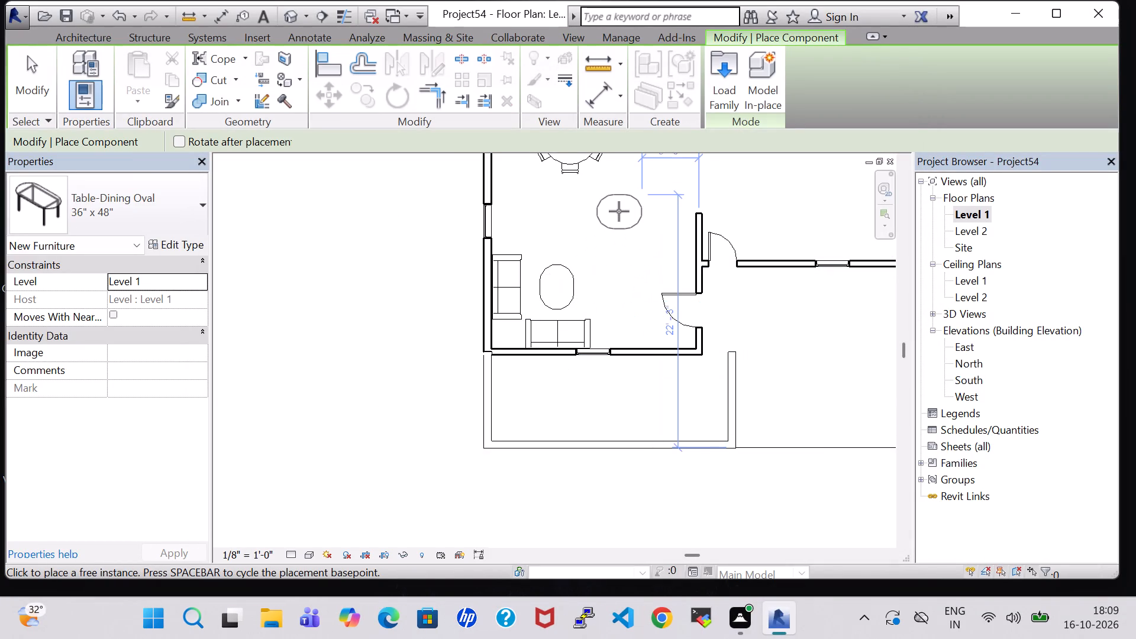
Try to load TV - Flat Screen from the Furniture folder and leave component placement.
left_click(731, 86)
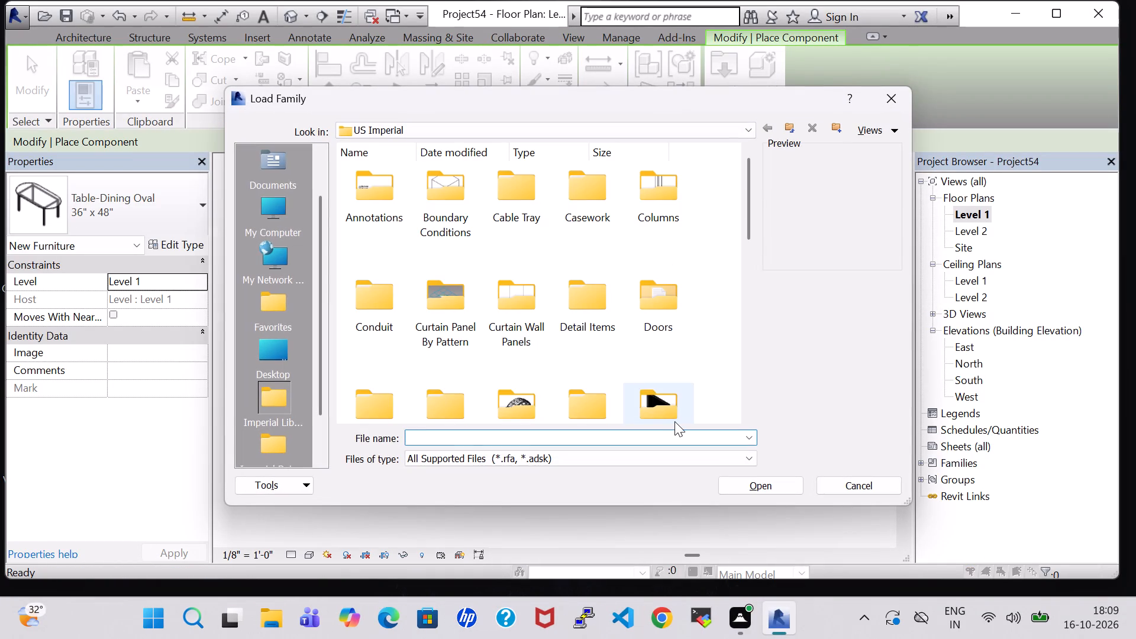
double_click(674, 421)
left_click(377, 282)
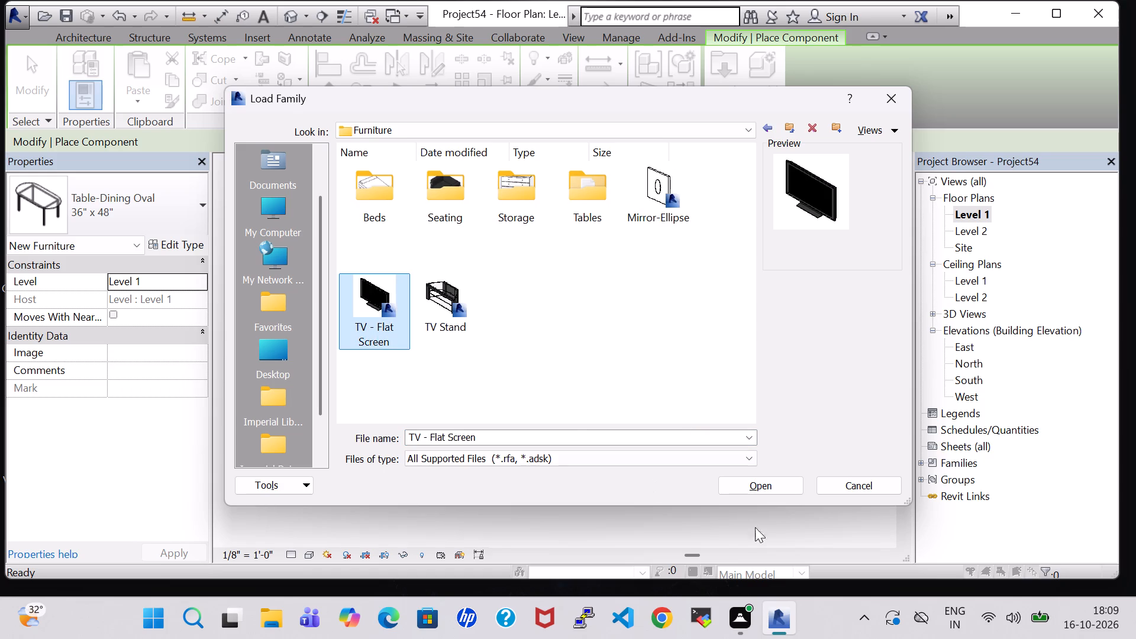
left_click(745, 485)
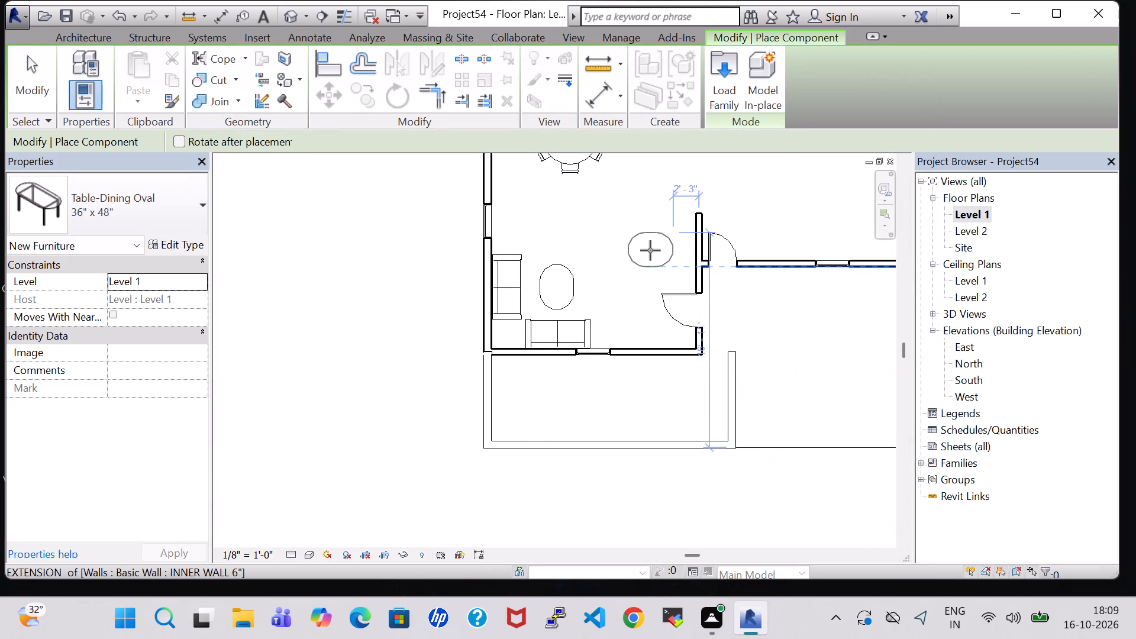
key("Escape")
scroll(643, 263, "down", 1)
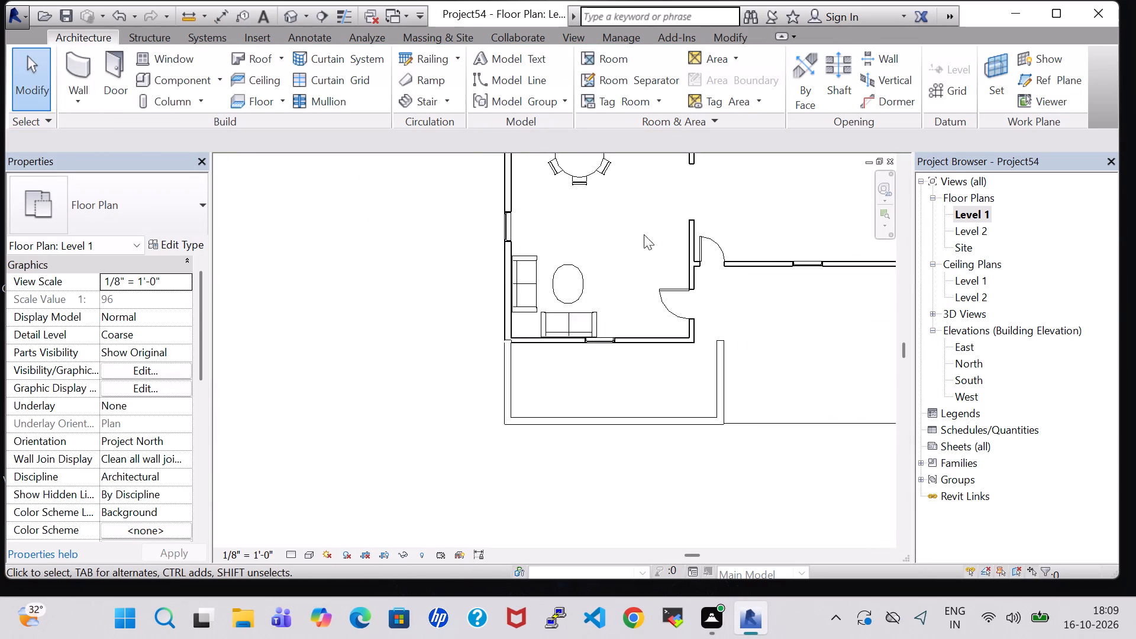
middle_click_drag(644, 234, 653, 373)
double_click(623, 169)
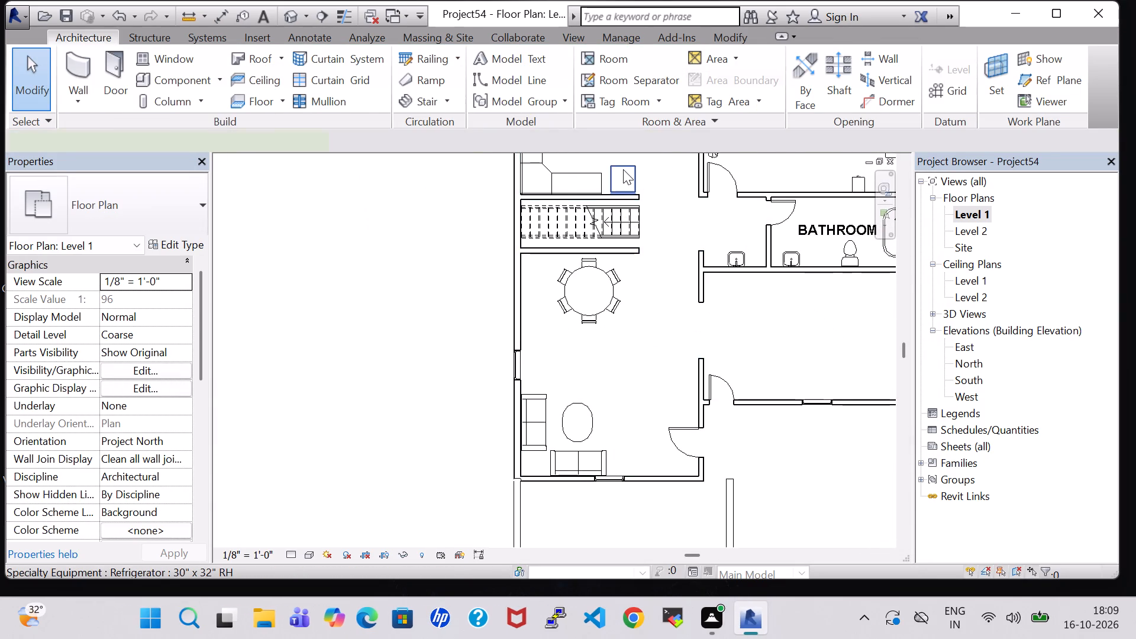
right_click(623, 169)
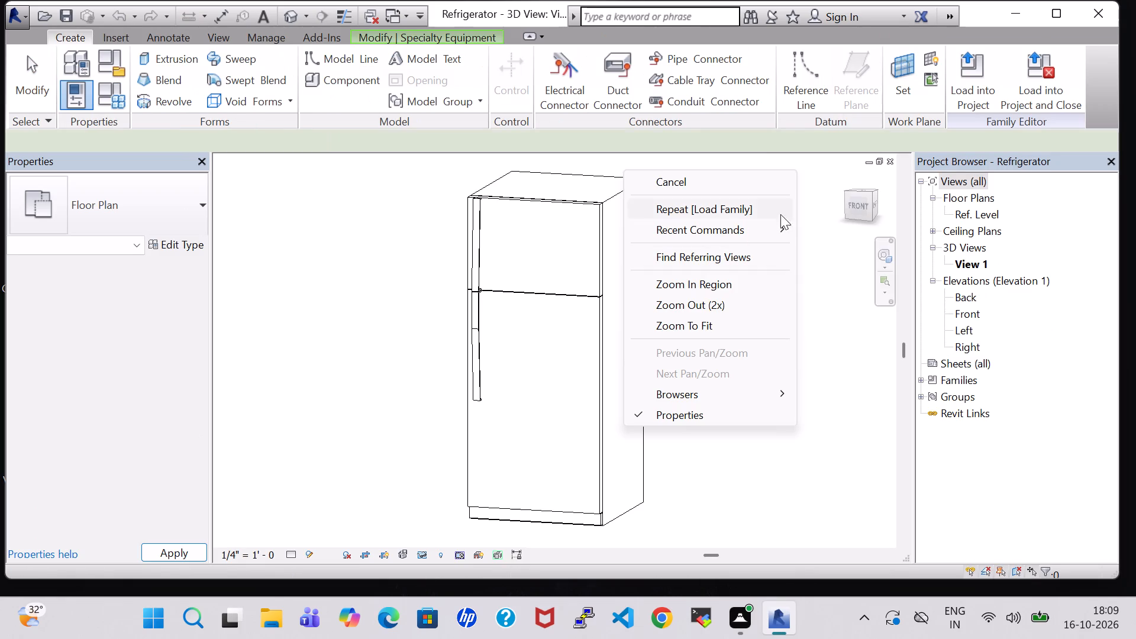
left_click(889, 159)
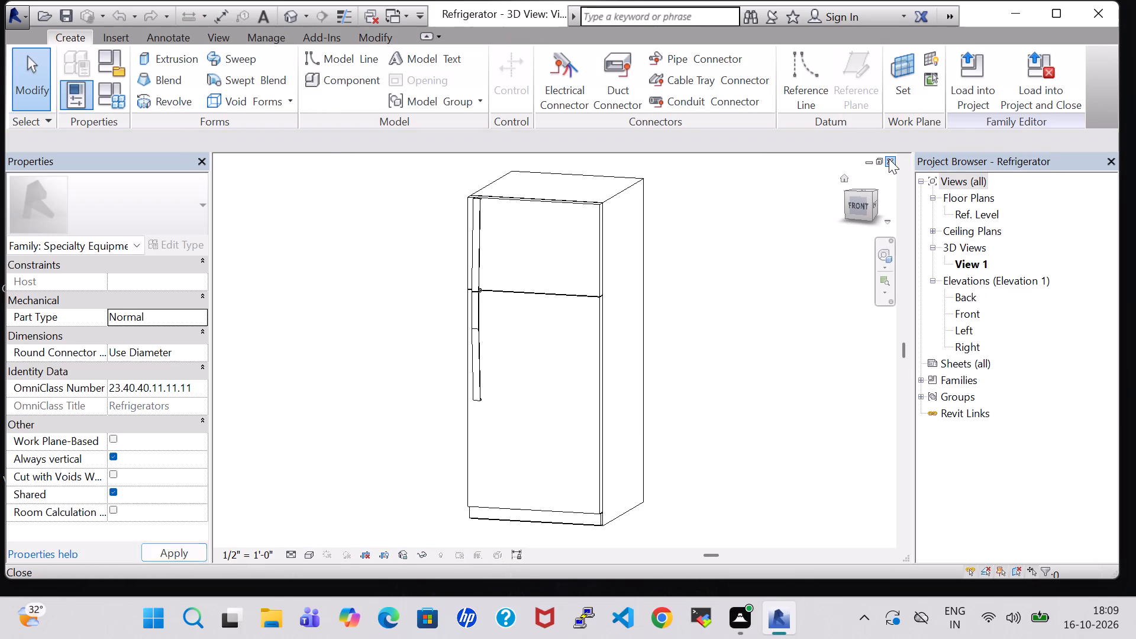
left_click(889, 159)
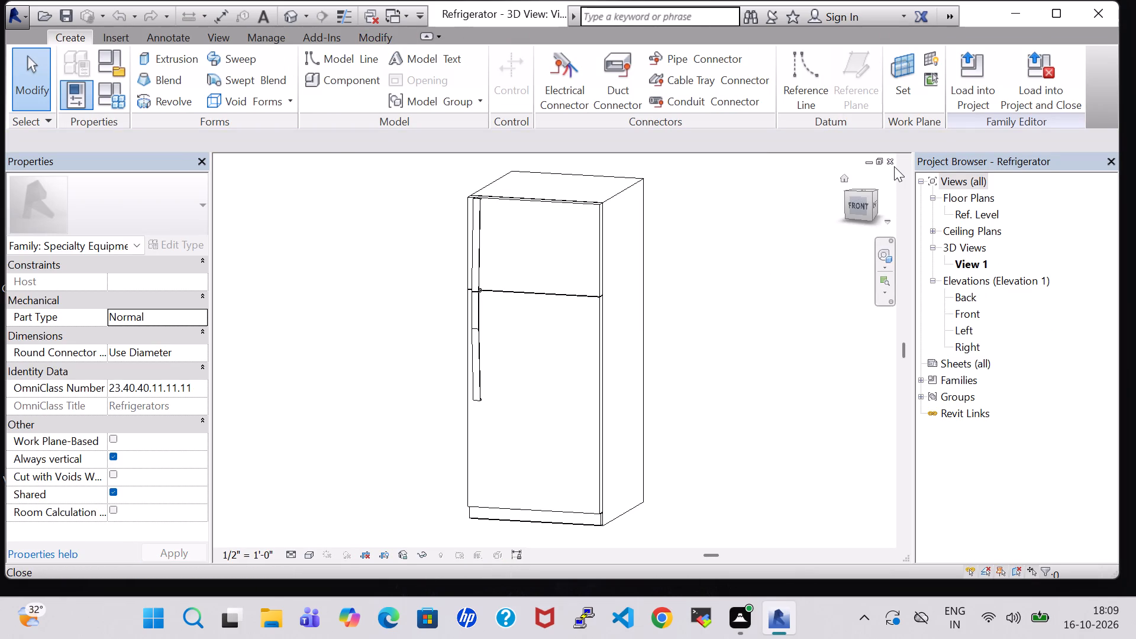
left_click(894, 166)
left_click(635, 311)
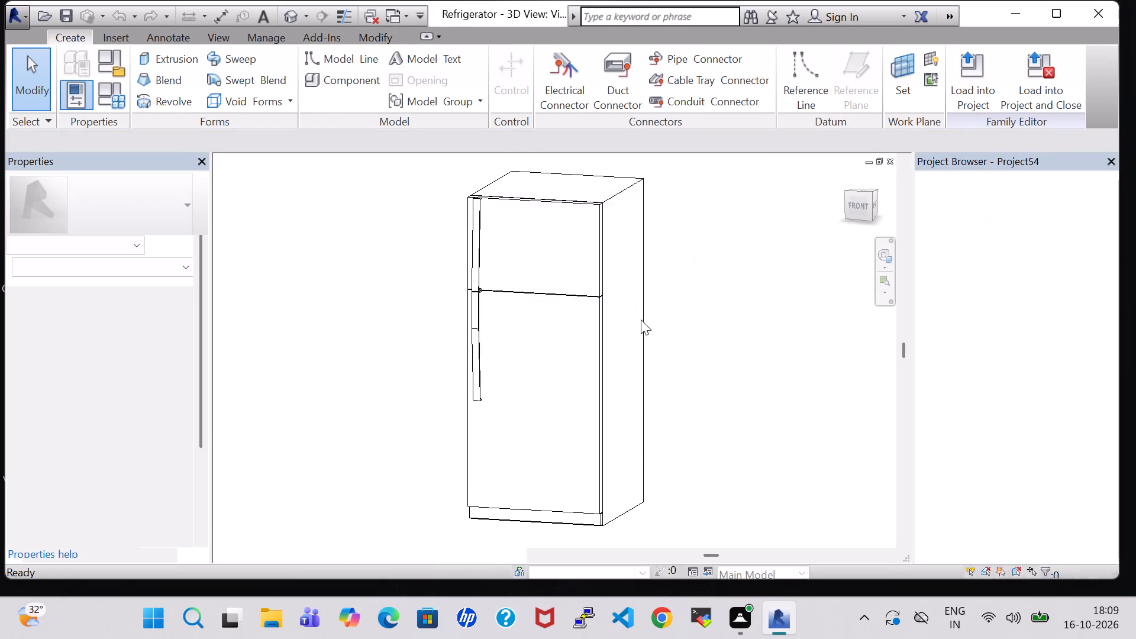
Place a 24" x 24" Table-End like the bedroom's in the seating area's southwest corner, between the two sofas.
scroll(643, 321, "down", 2)
middle_click_drag(643, 321, 614, 435)
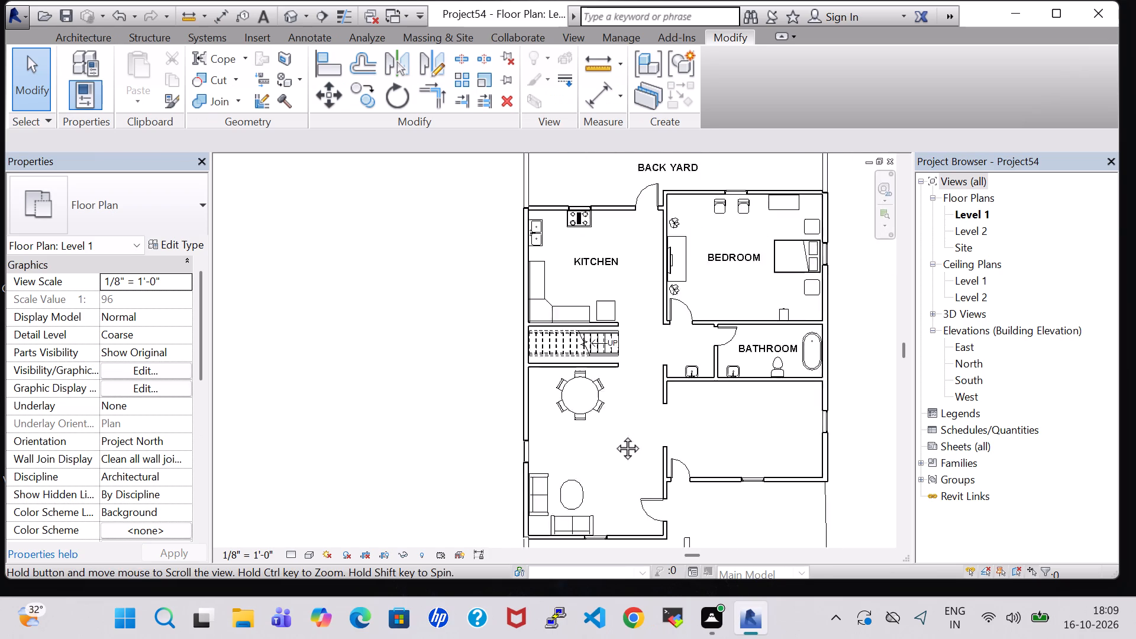
middle_click_drag(614, 435, 609, 447)
left_click(796, 259)
right_click(796, 259)
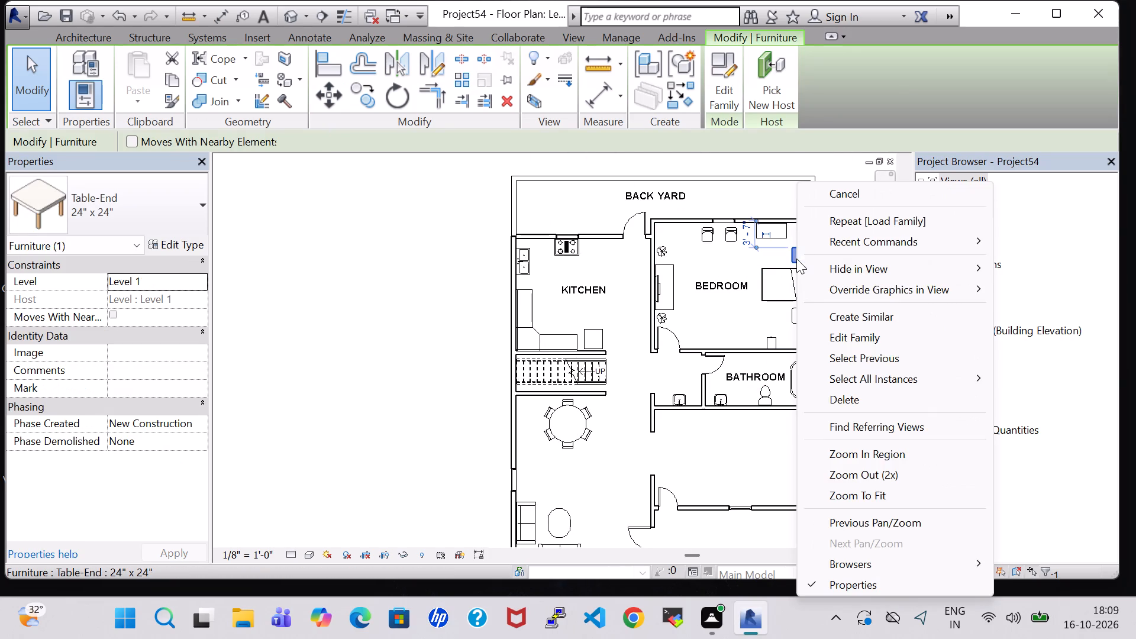
left_click(864, 319)
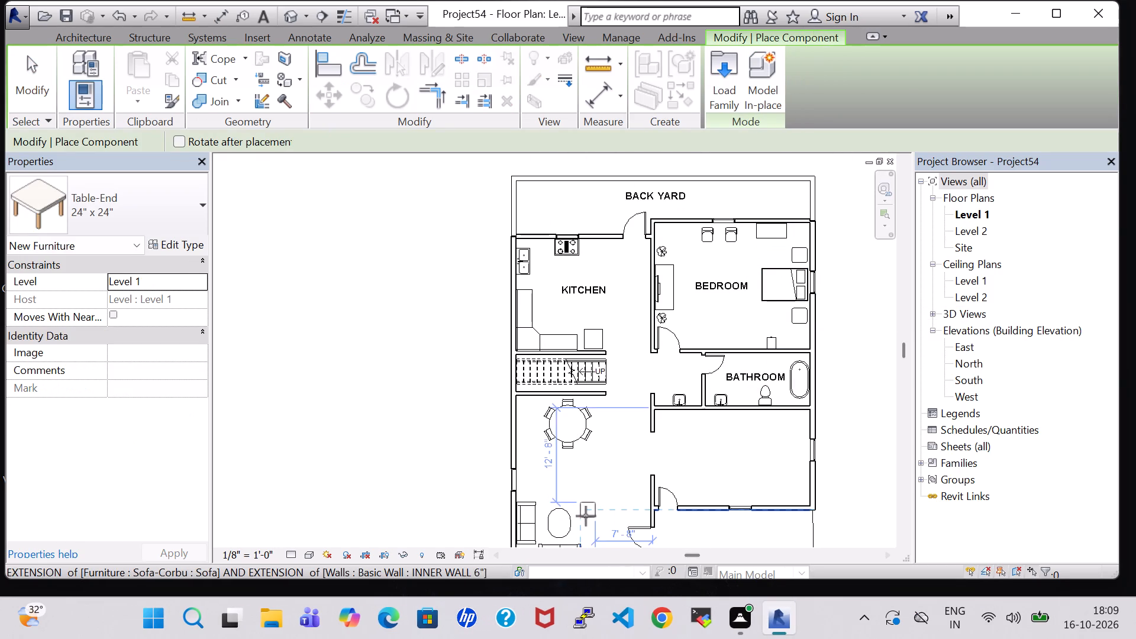
middle_click_drag(586, 516, 641, 406)
scroll(641, 406, "up", 8)
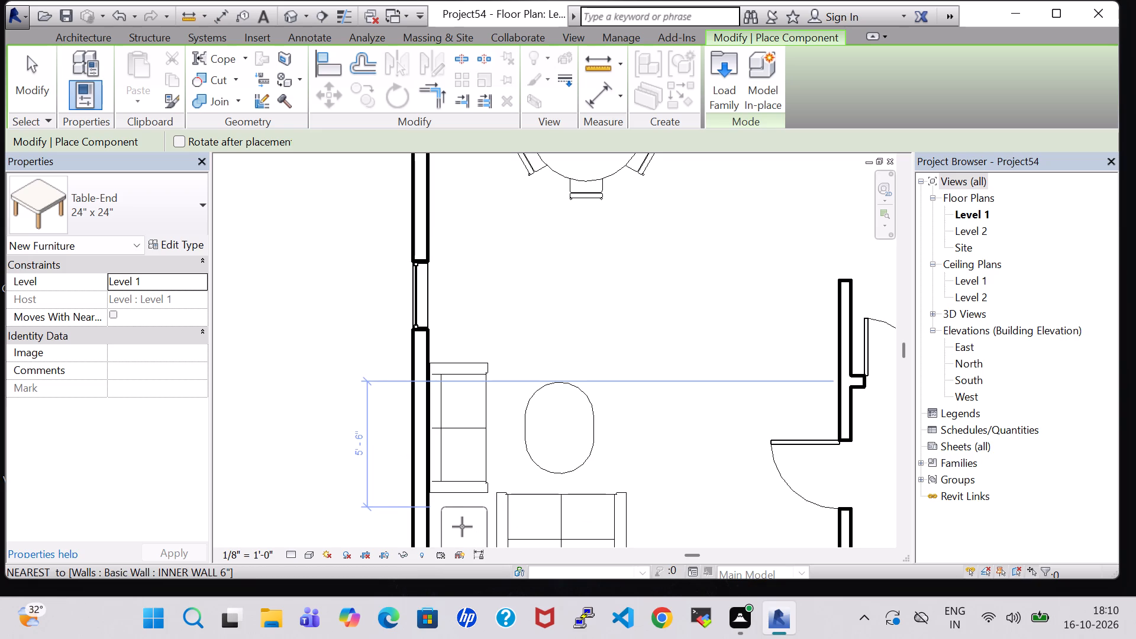
middle_click_drag(466, 527, 476, 511)
scroll(476, 511, "up", 1)
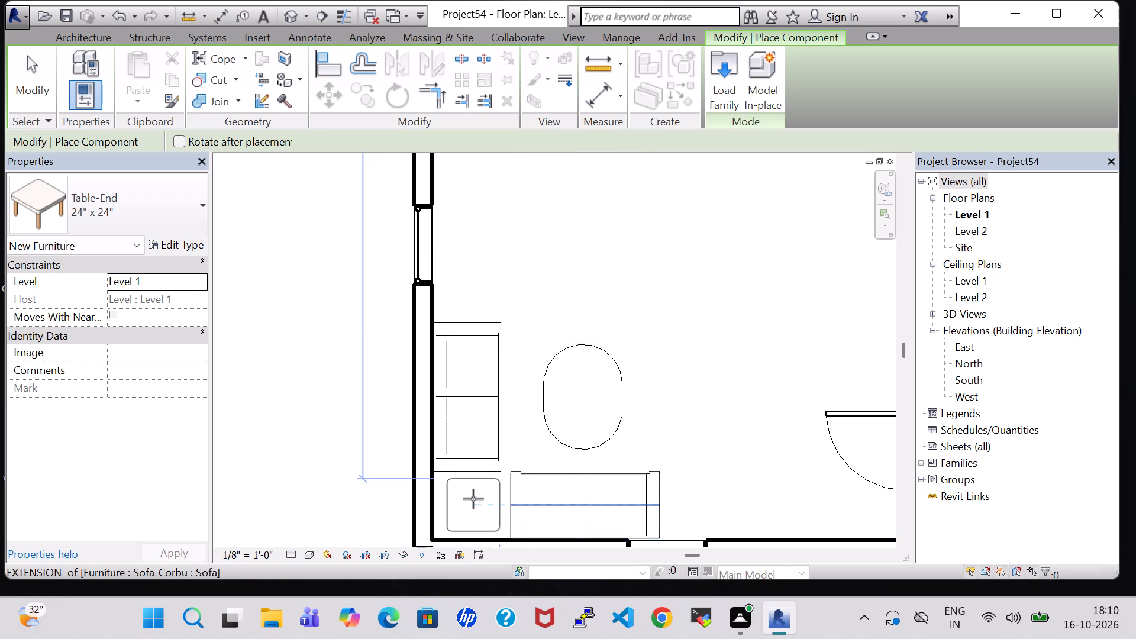
left_click(473, 499)
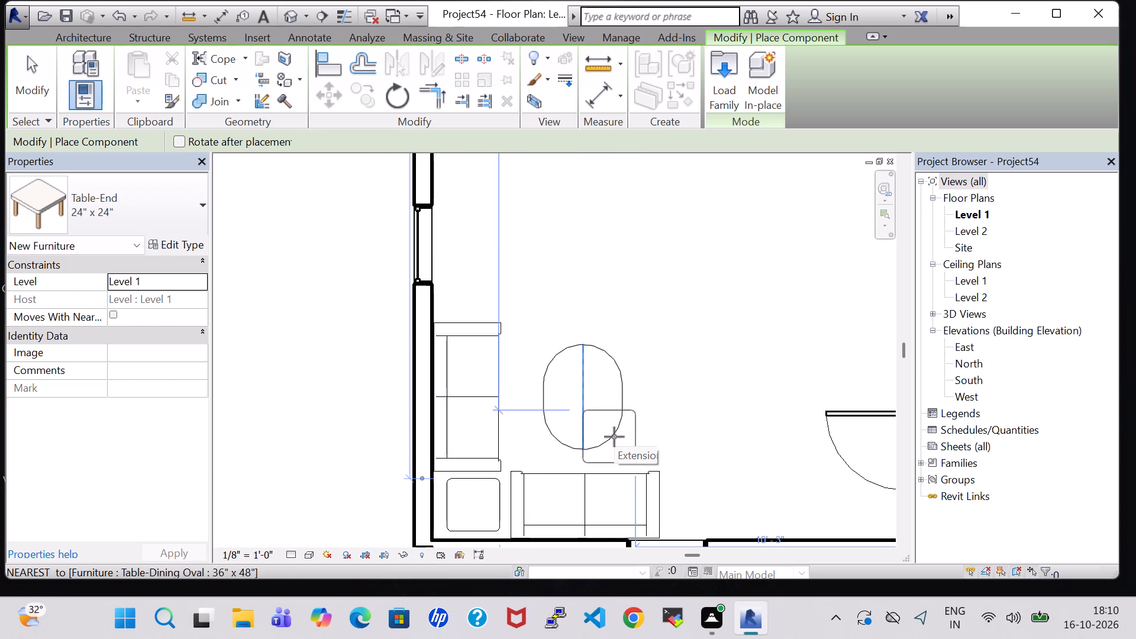
key("Escape")
key("Escape")
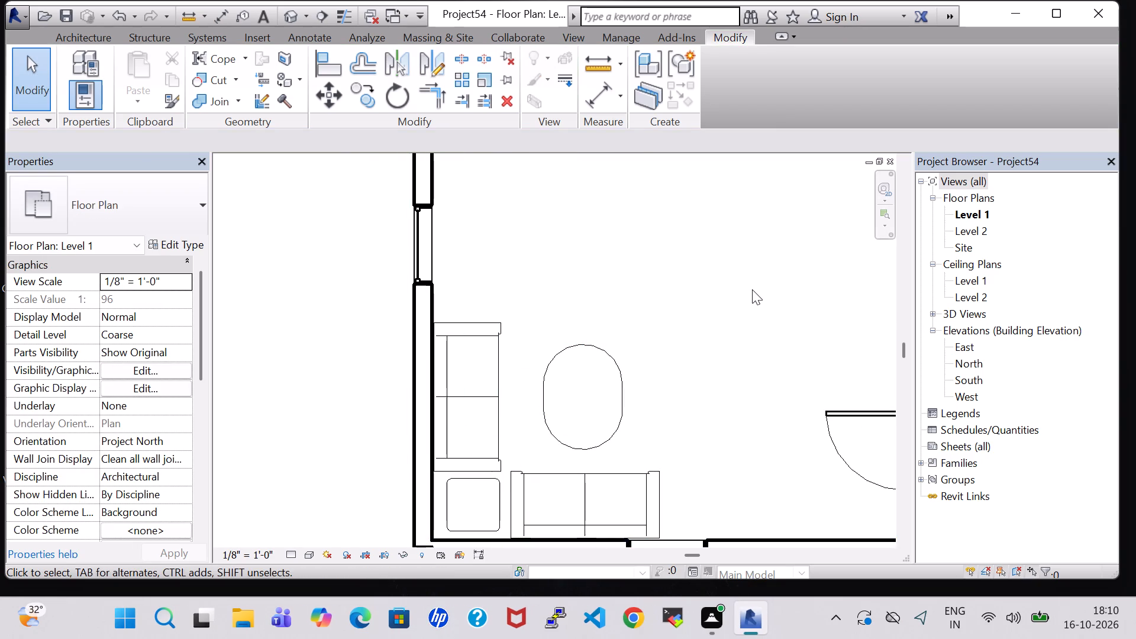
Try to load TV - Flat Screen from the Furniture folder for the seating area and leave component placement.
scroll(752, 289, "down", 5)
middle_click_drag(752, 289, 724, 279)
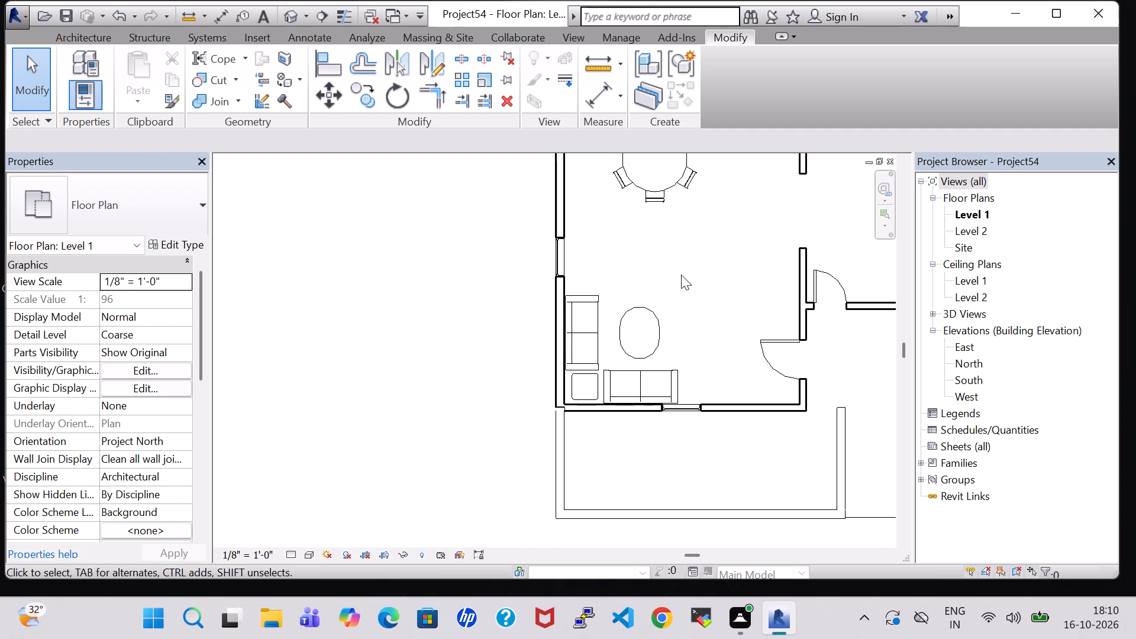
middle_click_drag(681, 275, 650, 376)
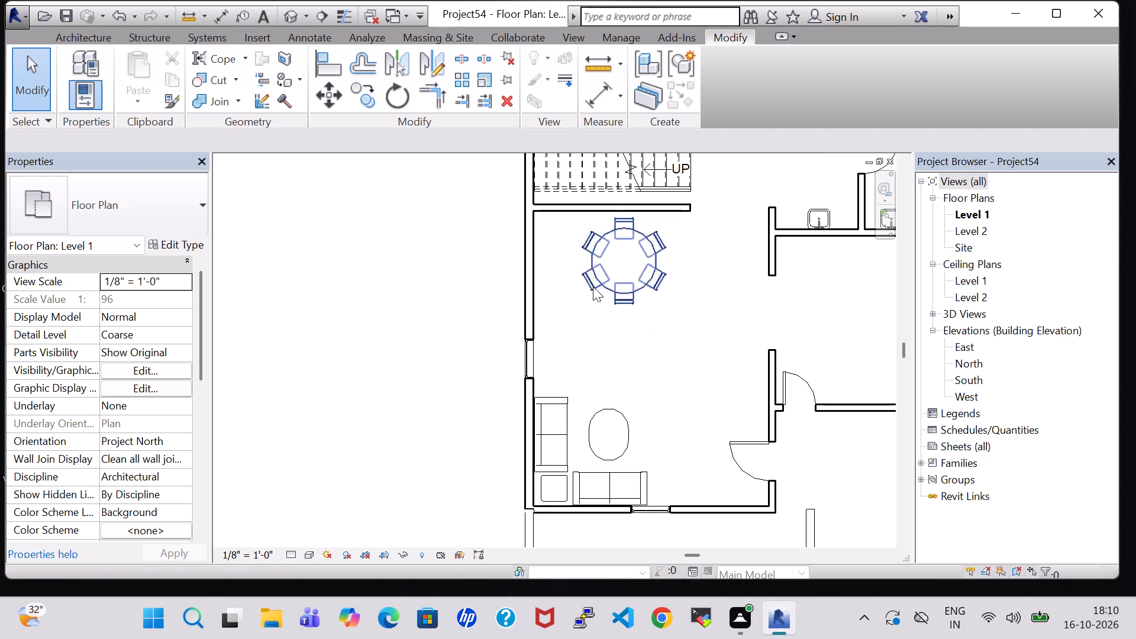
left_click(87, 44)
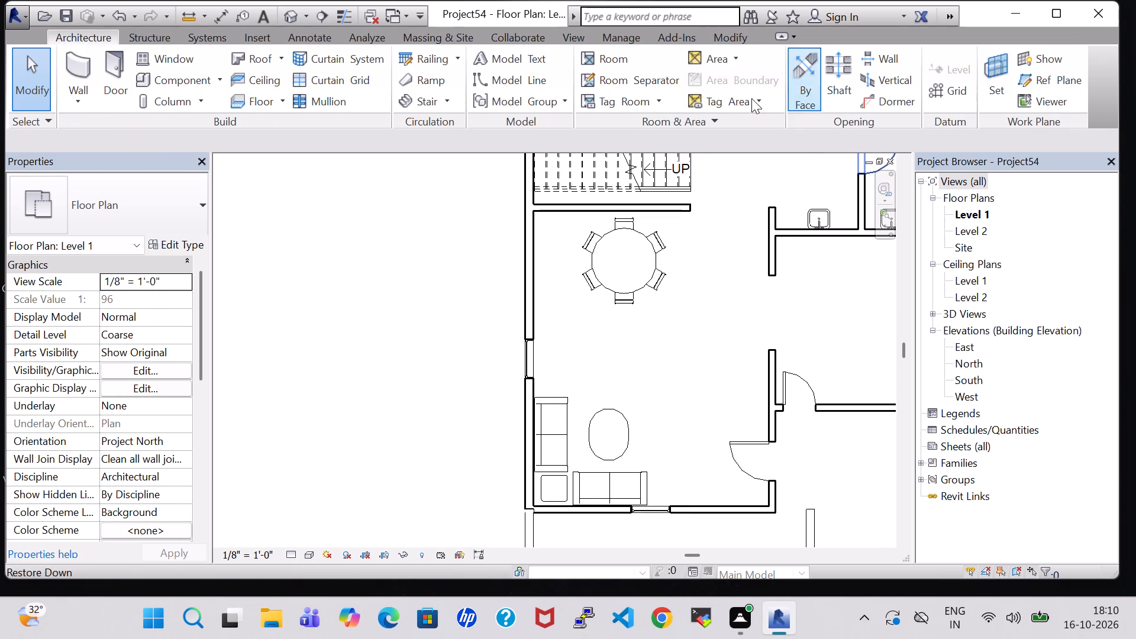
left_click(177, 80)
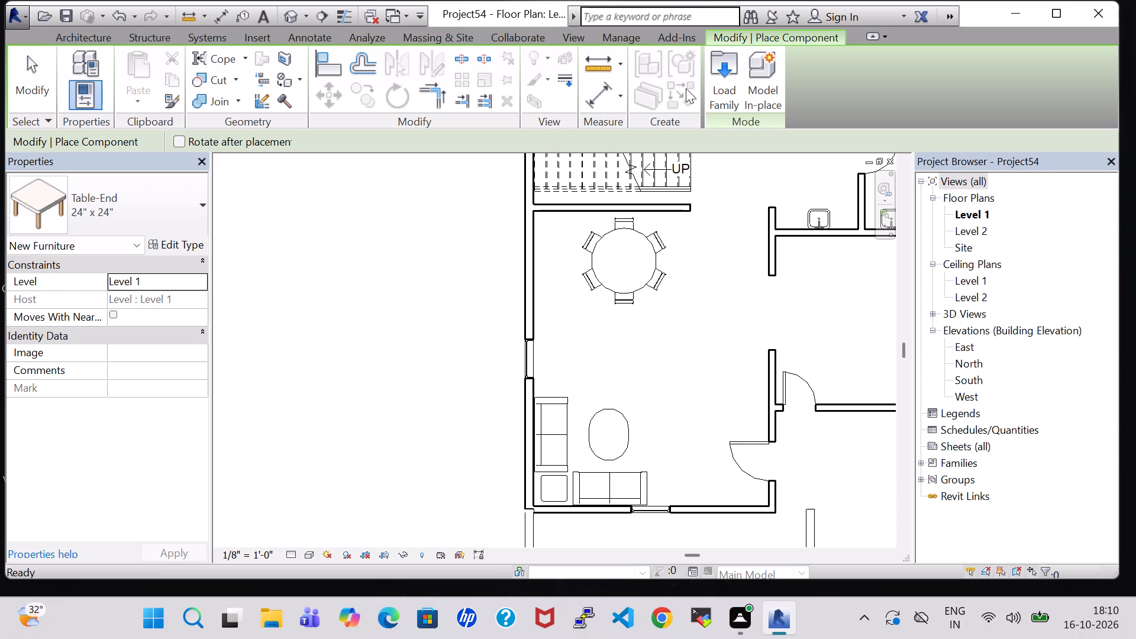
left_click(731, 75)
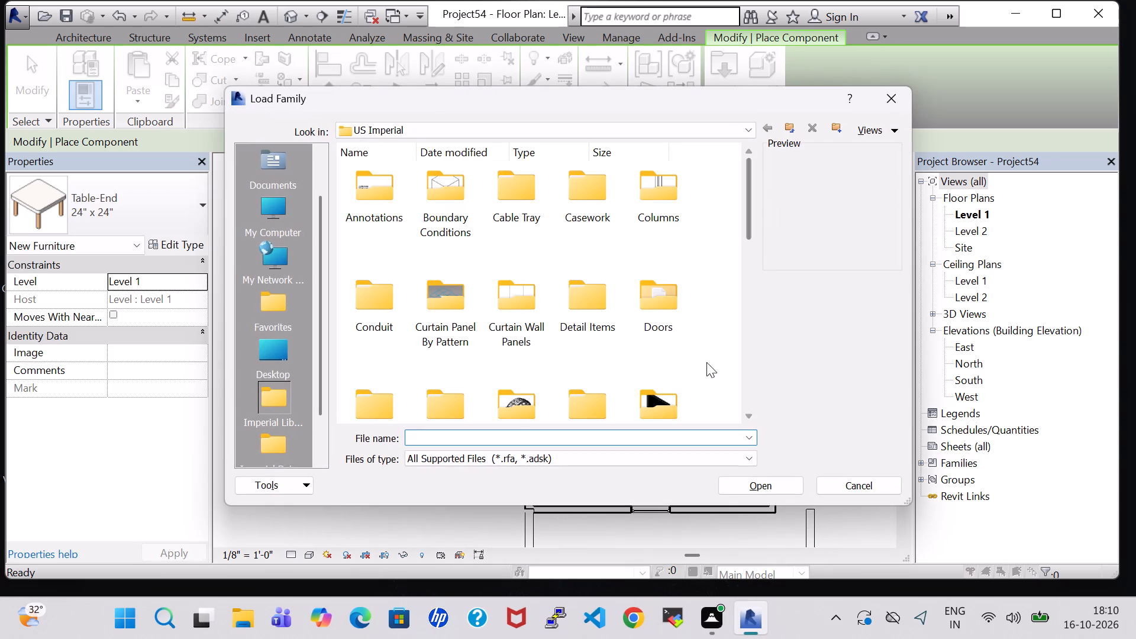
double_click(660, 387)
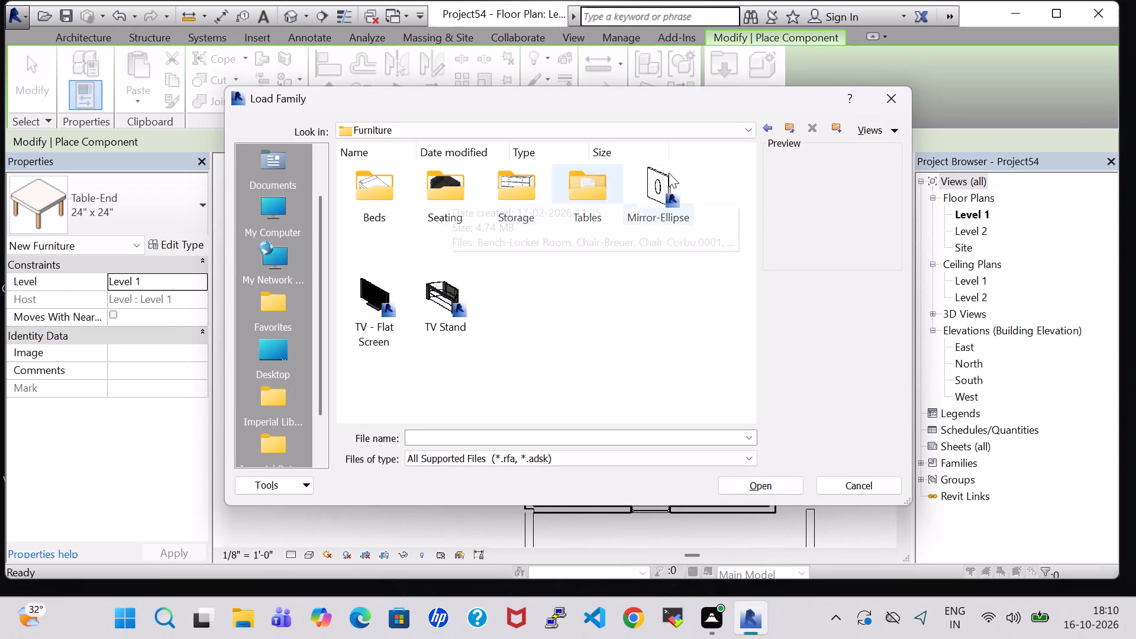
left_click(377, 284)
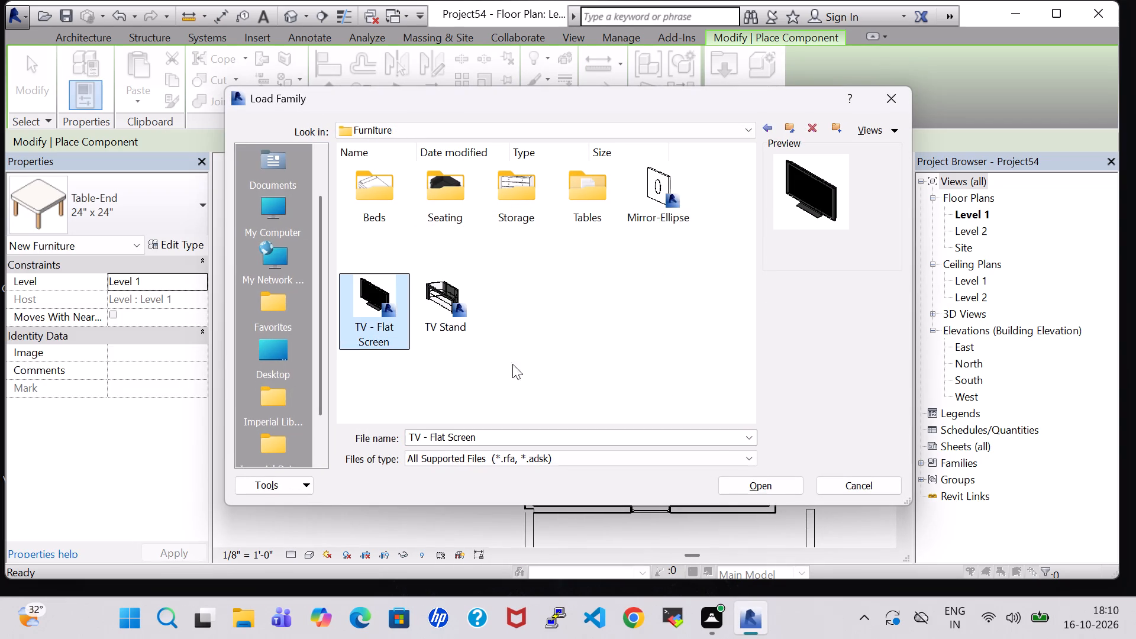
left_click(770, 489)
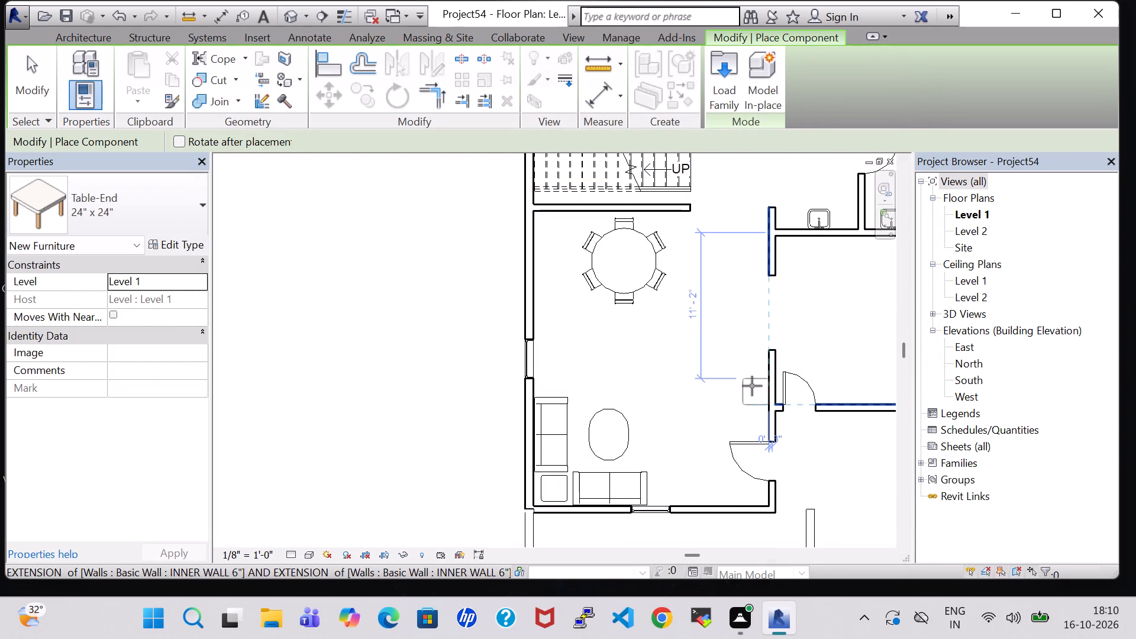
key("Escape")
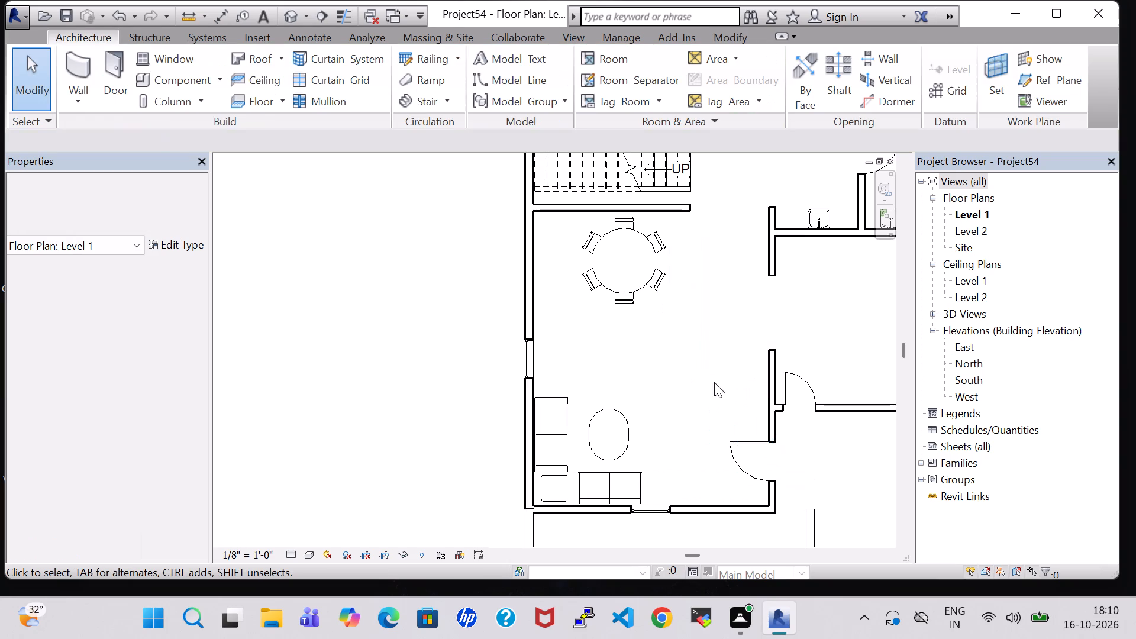
Load the TV Stand family from the Furniture folder as the component to place.
left_click(169, 74)
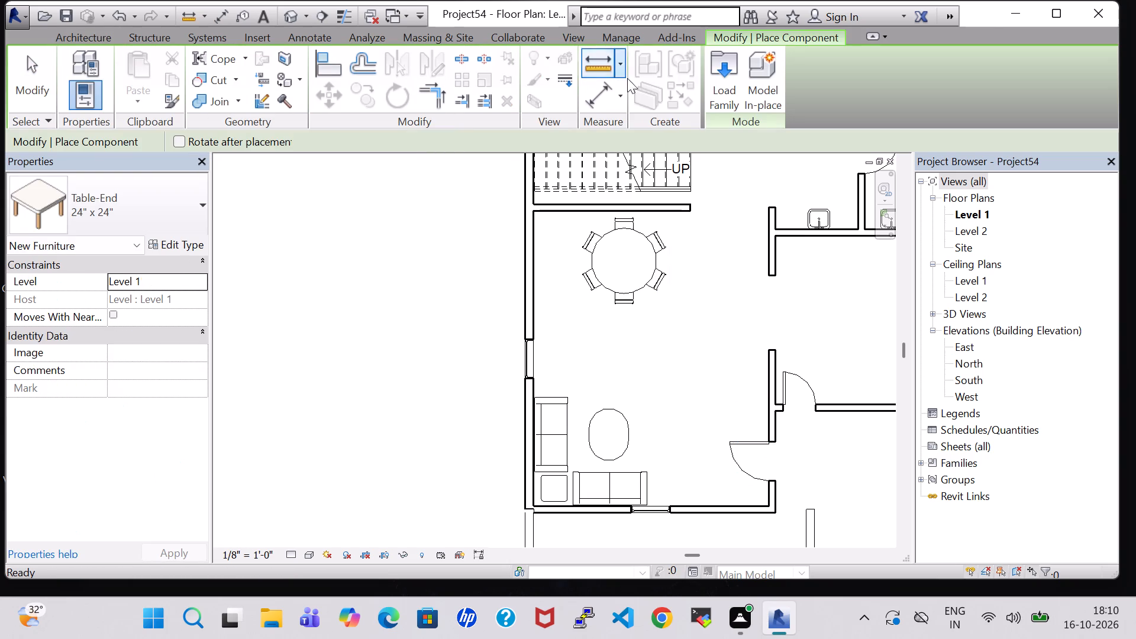
left_click(716, 79)
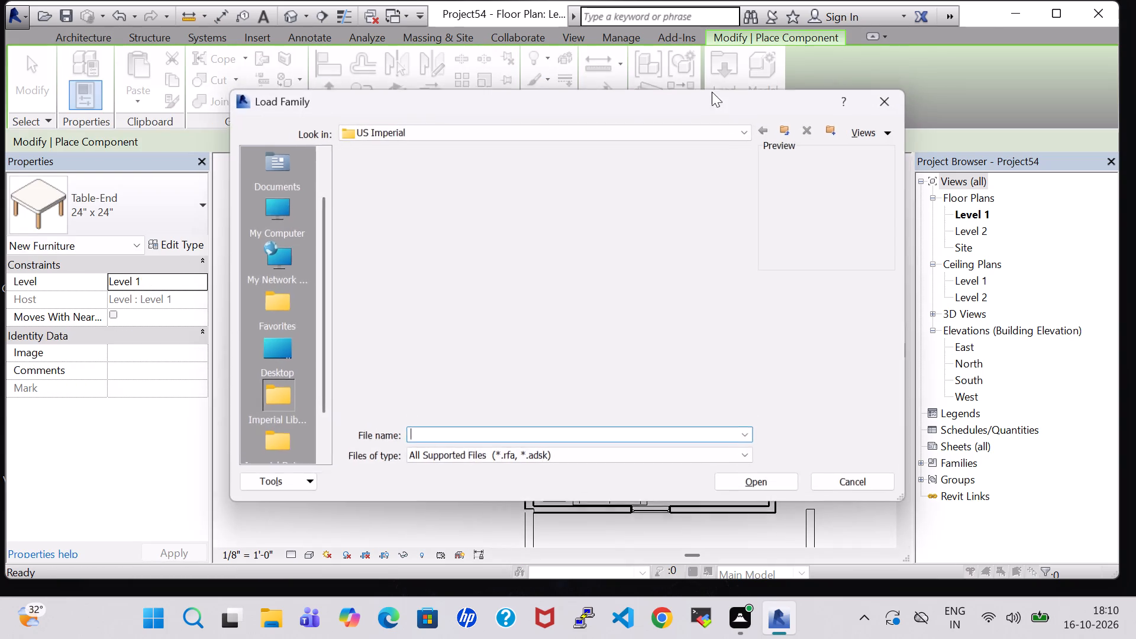
double_click(637, 400)
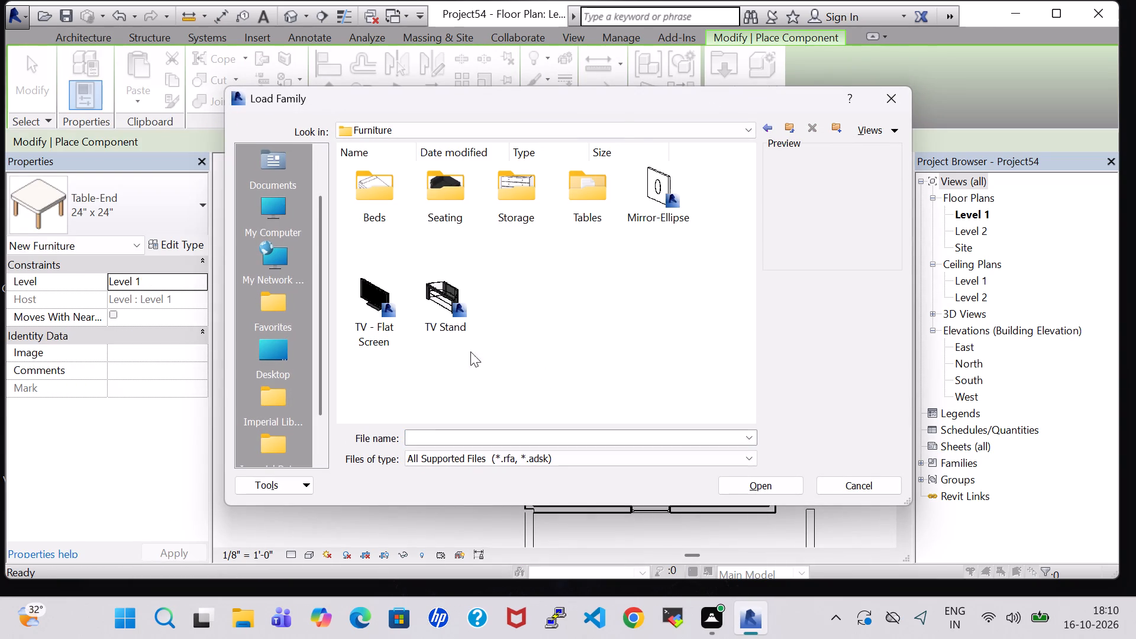
left_click(459, 290)
left_click(738, 478)
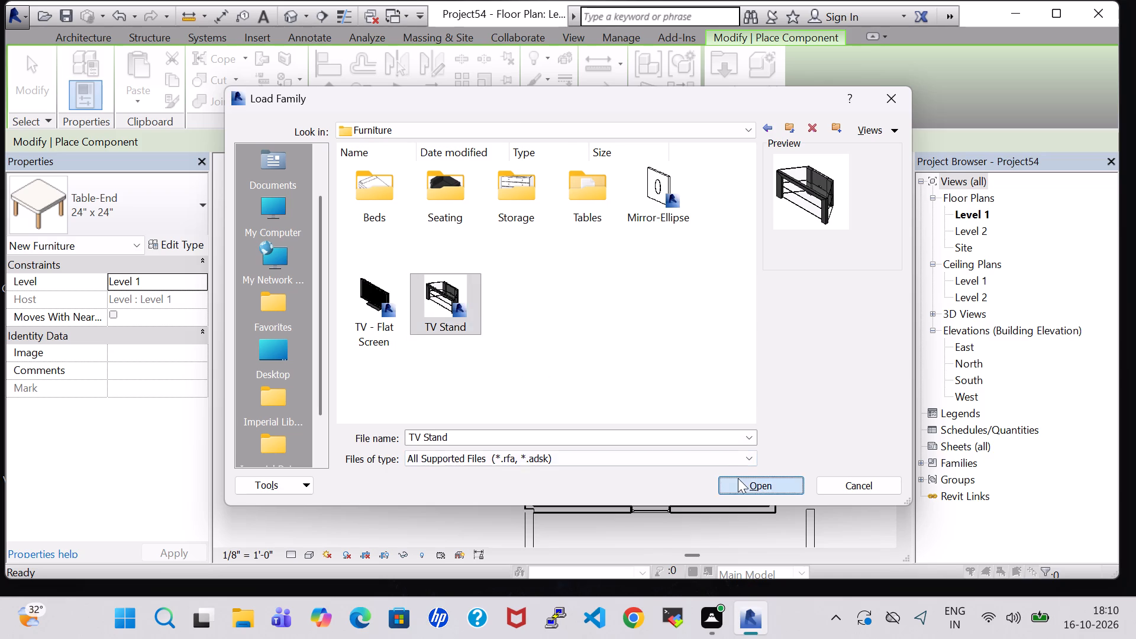
Place the TV Stand with its back flush against the seating area's east wall, just north of the door, facing the sofas.
key("space")
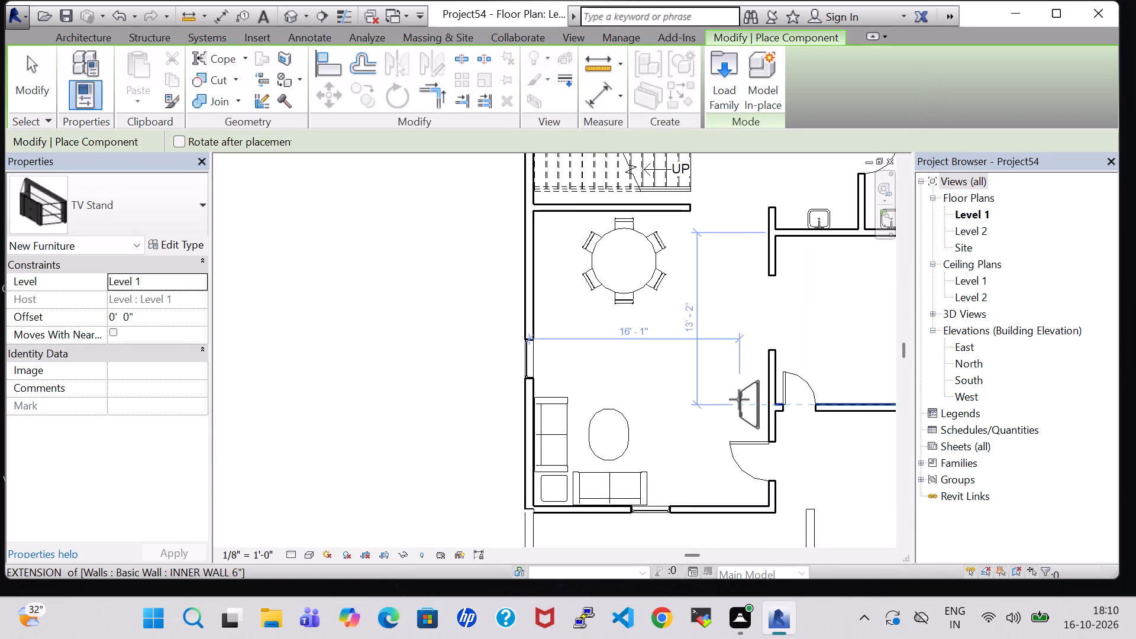
key("space")
key("space")
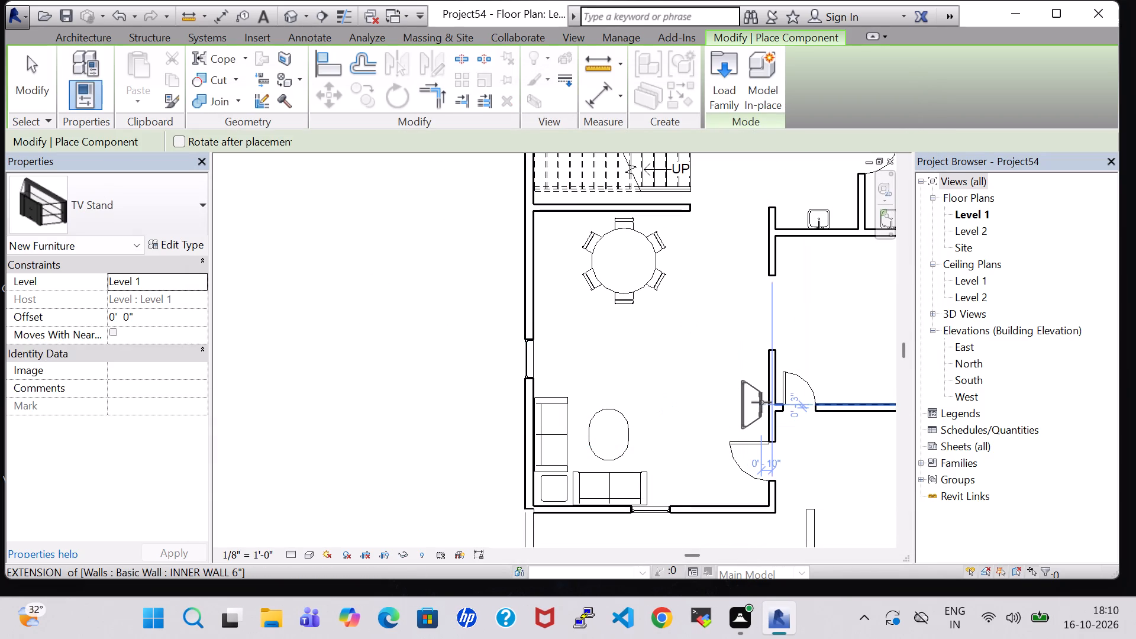
scroll(761, 402, "up", 5)
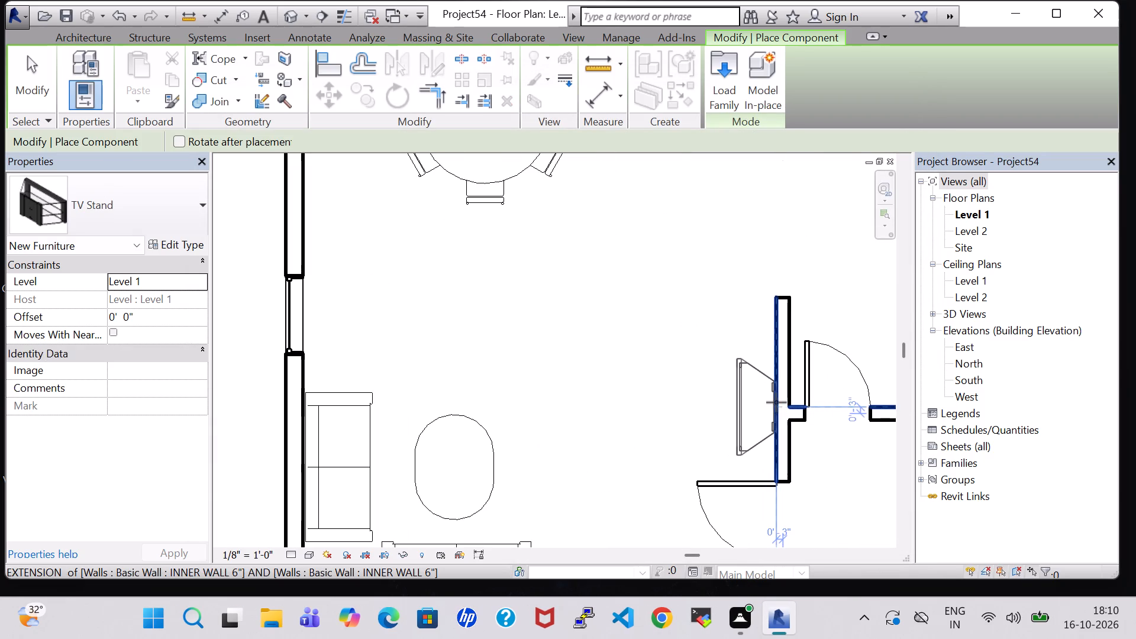
scroll(771, 402, "up", 5)
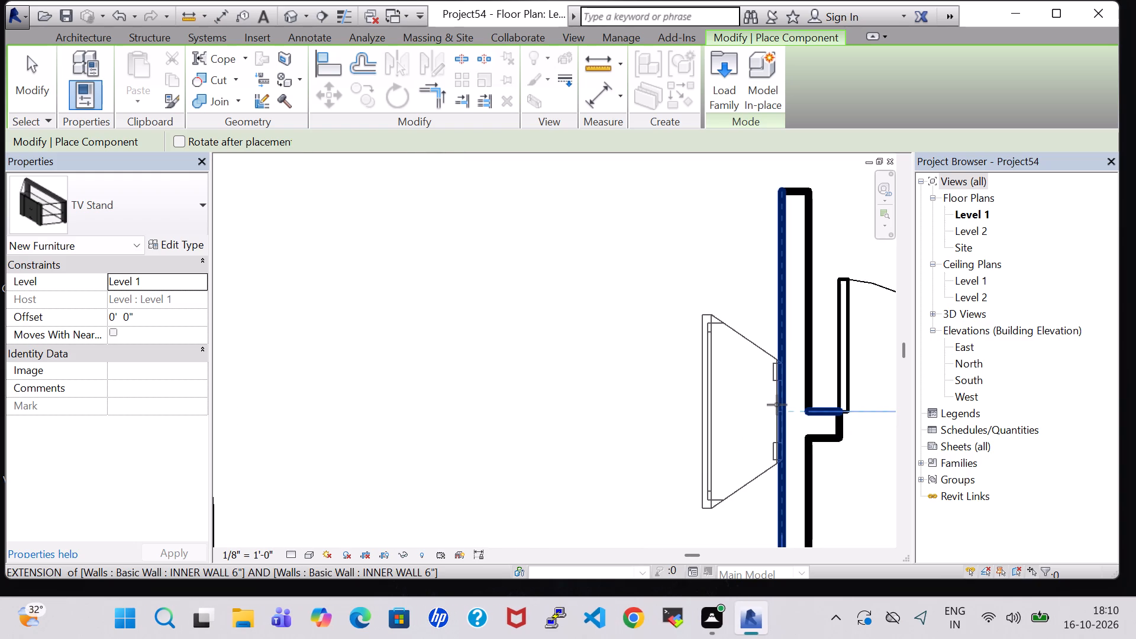
scroll(771, 405, "up", 3)
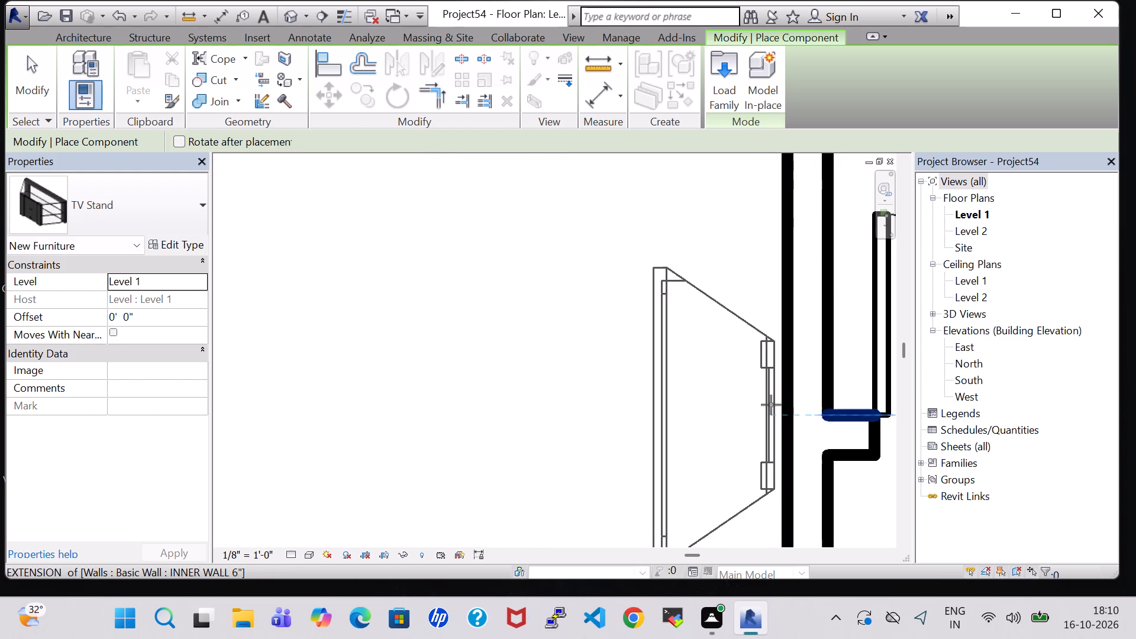
scroll(771, 405, "up", 2)
left_click(784, 406)
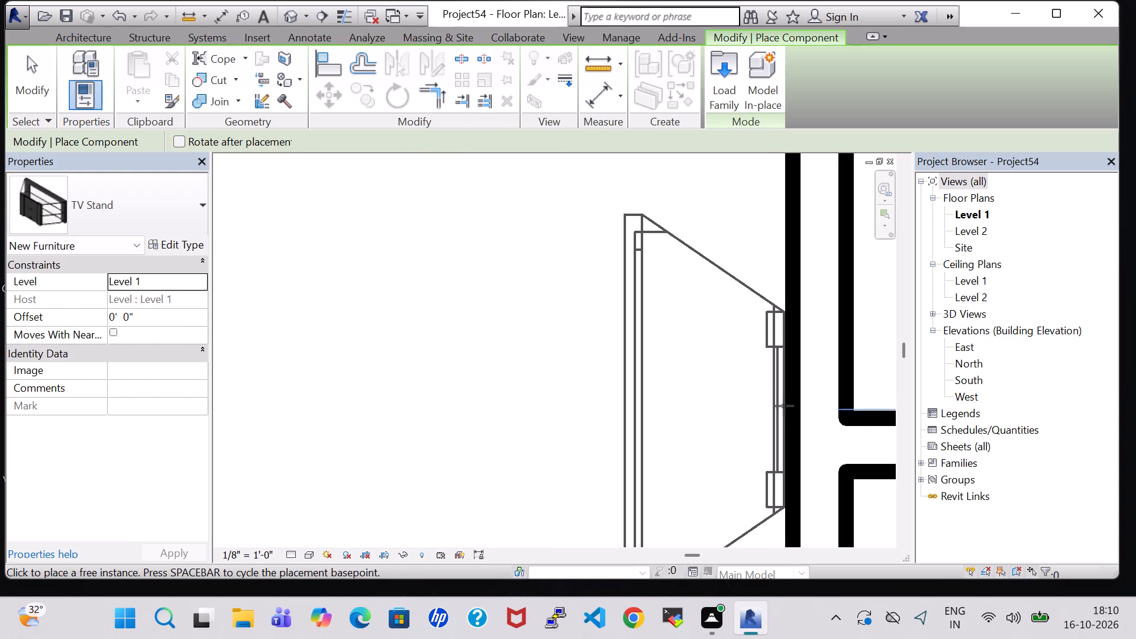
key("Escape")
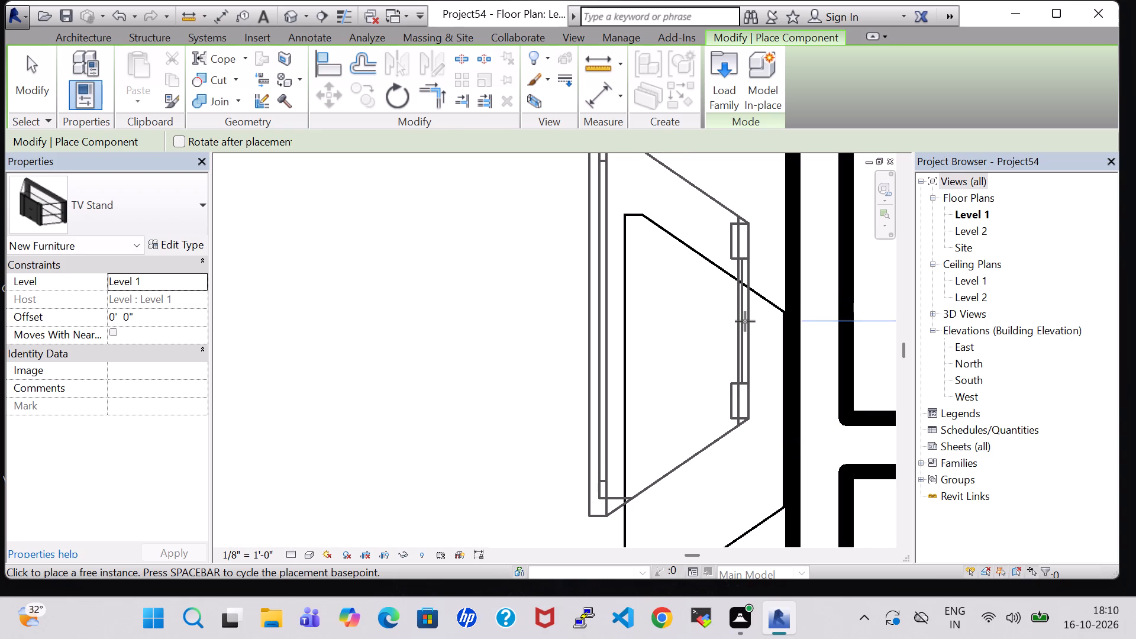
key("Escape")
Set the TV stand's offset from Level 1 to 3' 0".
left_click(743, 276)
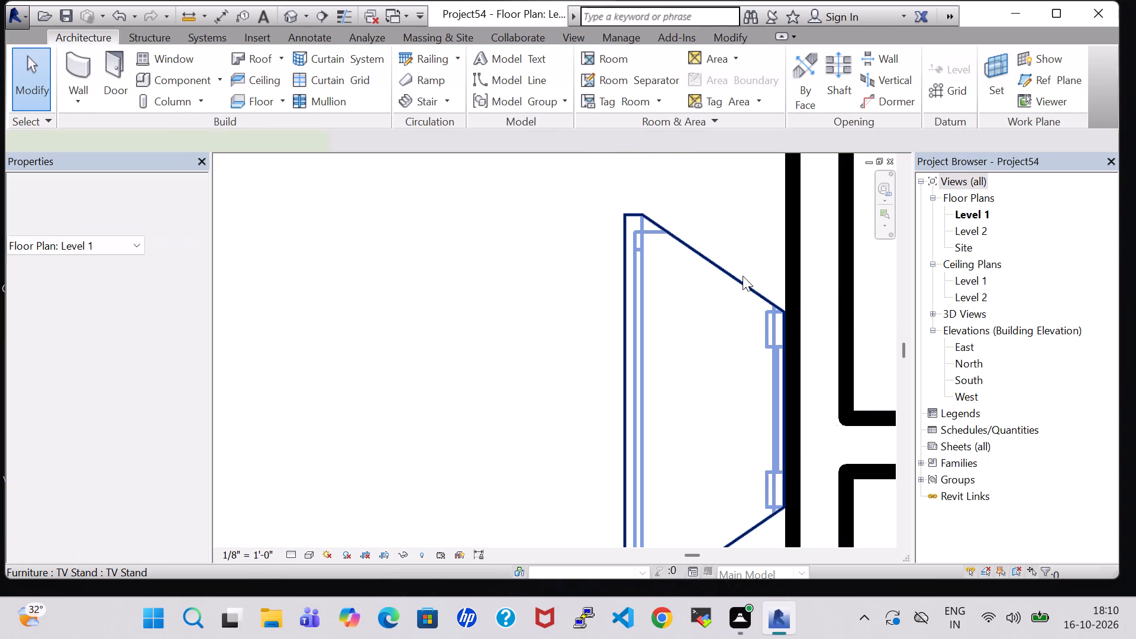
key("3")
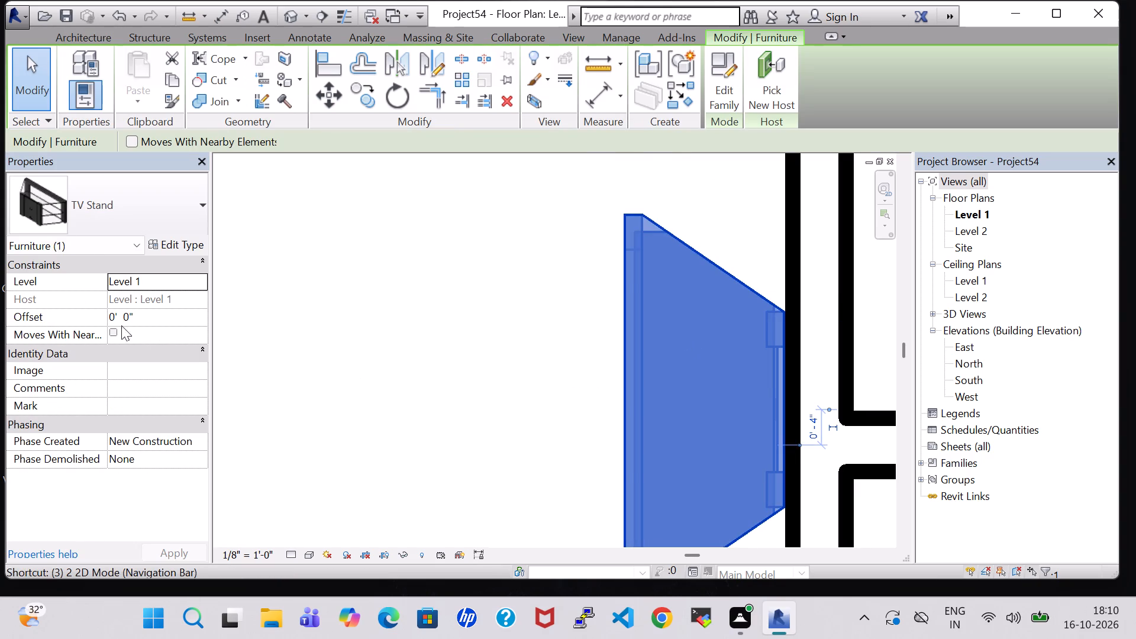
double_click(115, 315)
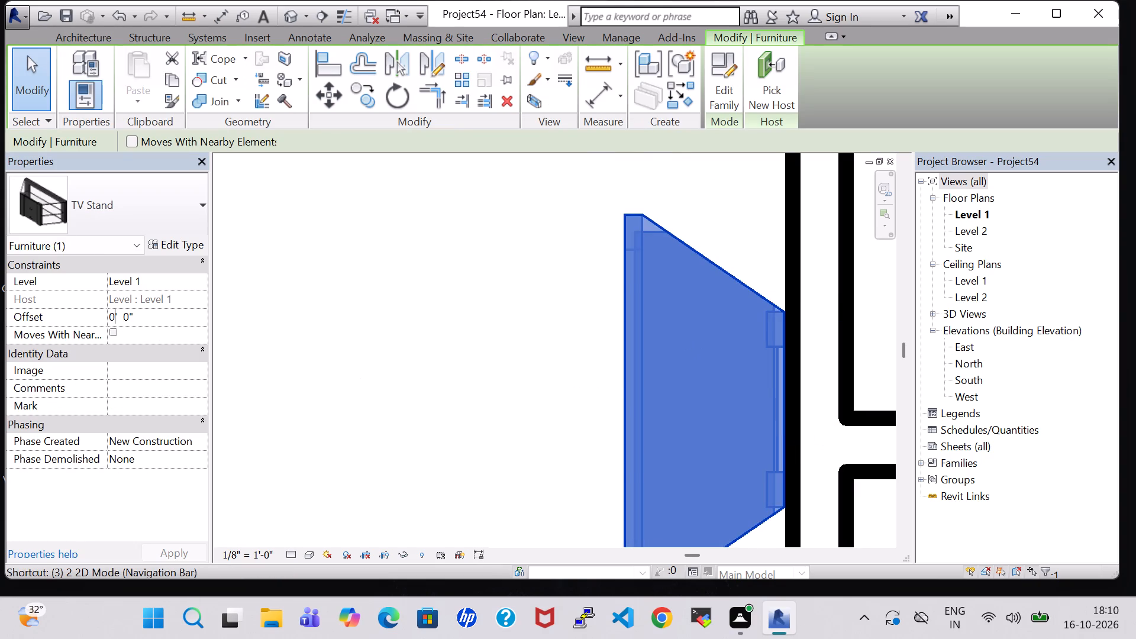
key("BackSpace")
key("3")
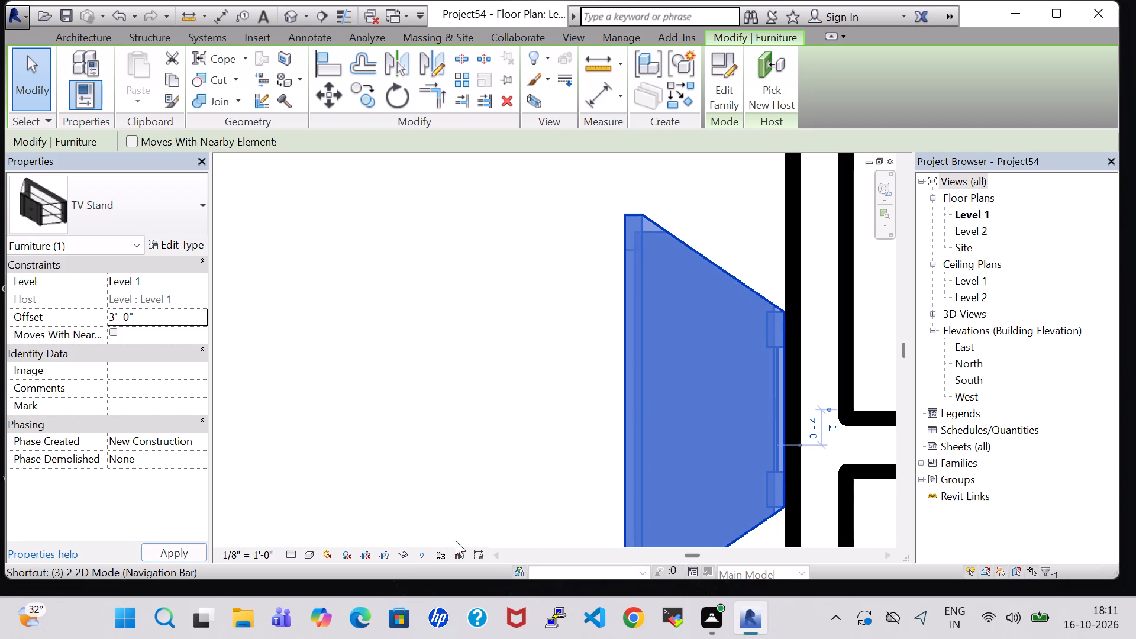
left_click(428, 387)
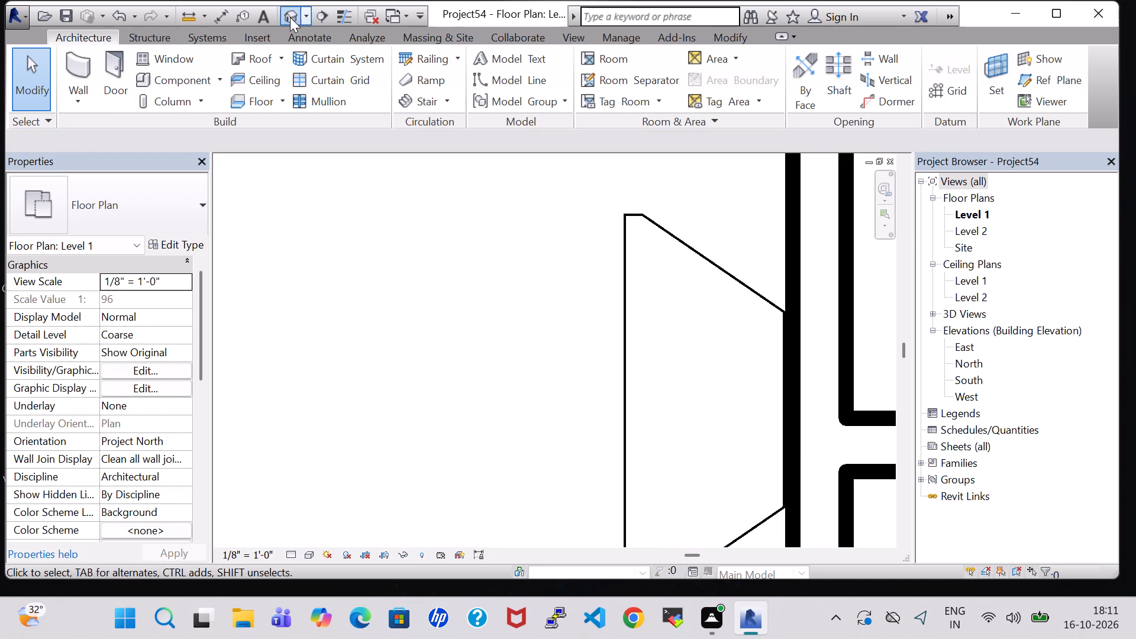
Examine the TV stand's height and its position against the seating area wall in the 3D view.
left_click(290, 17)
scroll(686, 189, "up", 1)
middle_click_drag(686, 189, 816, 456)
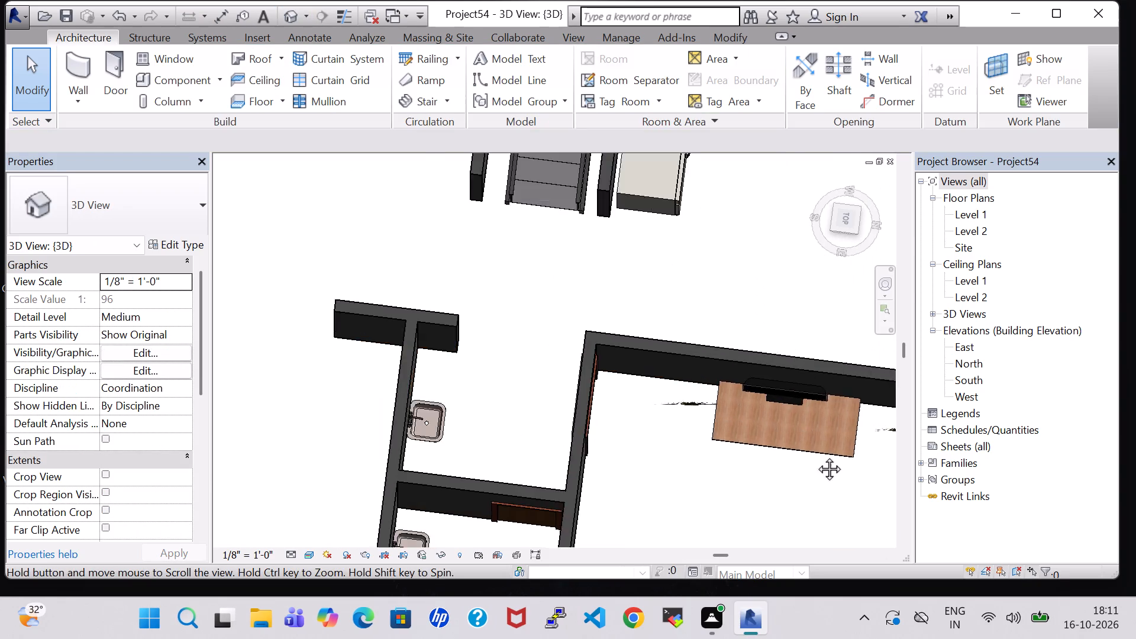
middle_click_drag(816, 456, 821, 469)
middle_click_drag(376, 379, 271, 330)
middle_click_drag(511, 332, 405, 222, "shift")
middle_click_drag(877, 461, 765, 416, "shift")
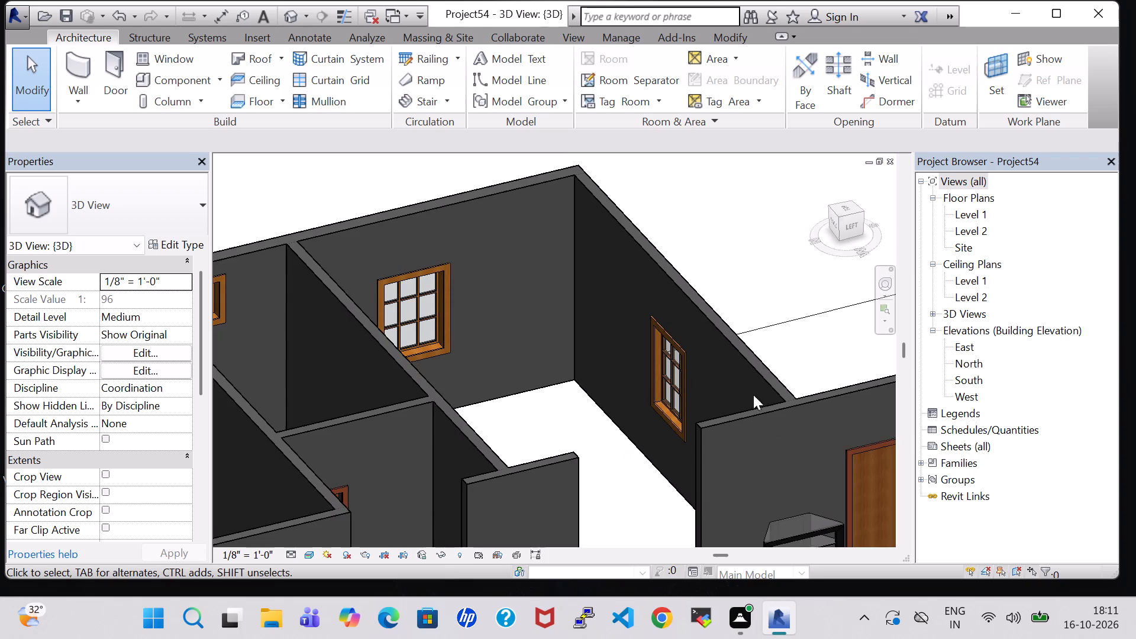
middle_click_drag(789, 482, 687, 309)
middle_click_drag(725, 447, 725, 372)
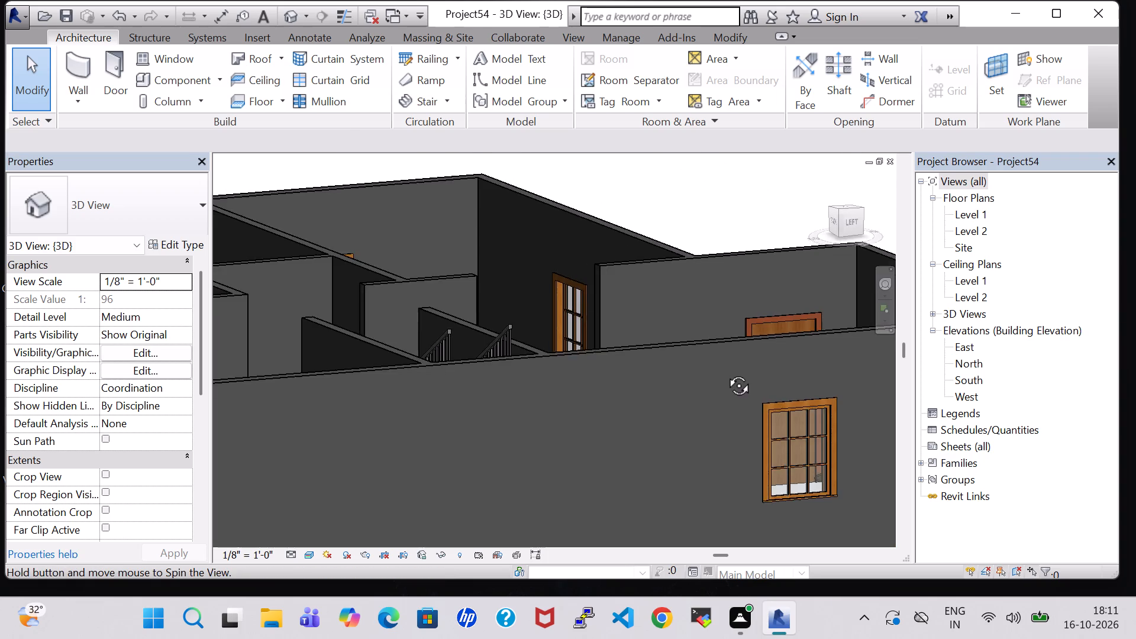
middle_click_drag(725, 372, 880, 563)
middle_click(876, 555, "shift")
middle_click(814, 404, "shift")
middle_click_drag(814, 395, 816, 372, "shift")
middle_click_drag(451, 271, 451, 268)
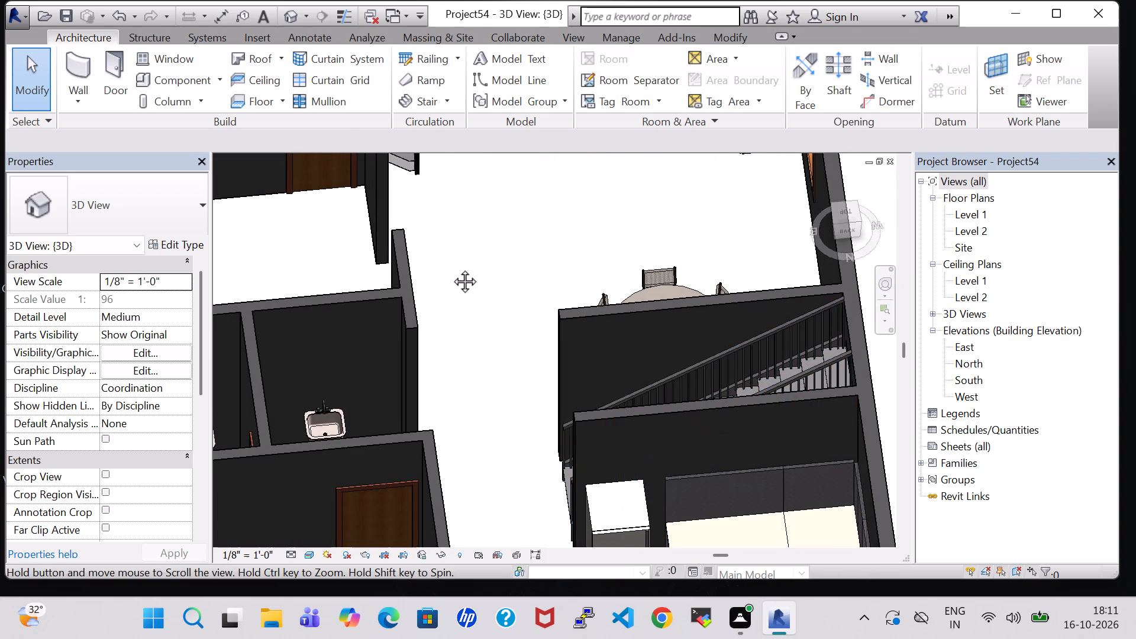
middle_click_drag(451, 268, 451, 246)
middle_click_drag(457, 242, 452, 204, "shift")
Nudge the TV stand two increments west, away from the seating area's east wall.
left_click(426, 184)
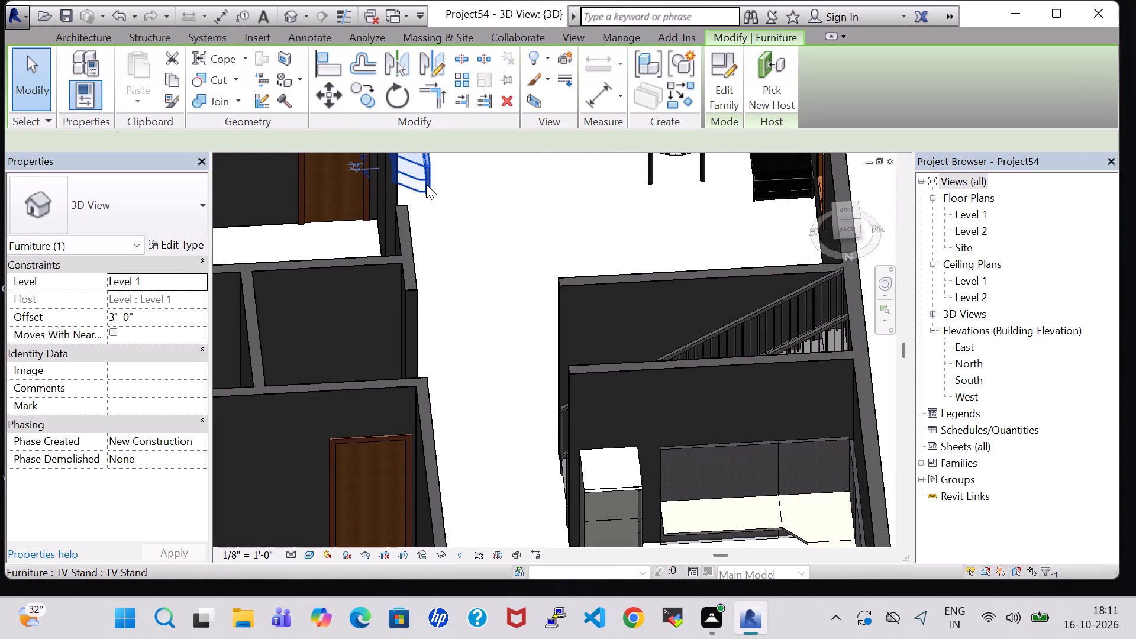
key("Right")
key("Right")
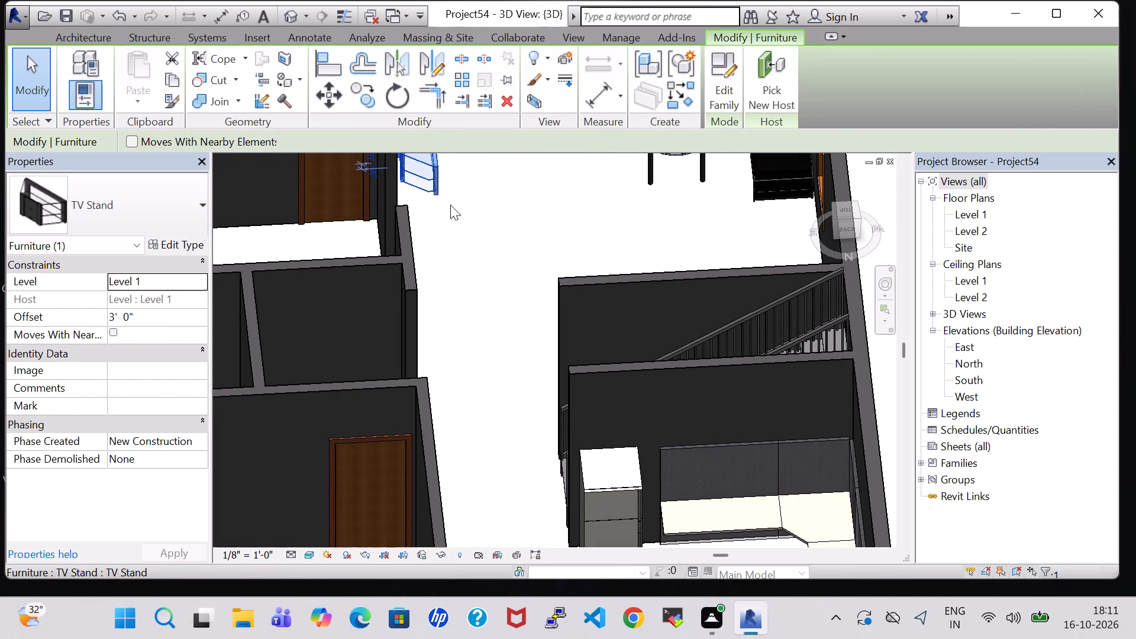
left_click(470, 233)
Examine the raised TV stand beside the door in 3D, checking its gap from the wall and height above the floor.
middle_click_drag(464, 276, 456, 159)
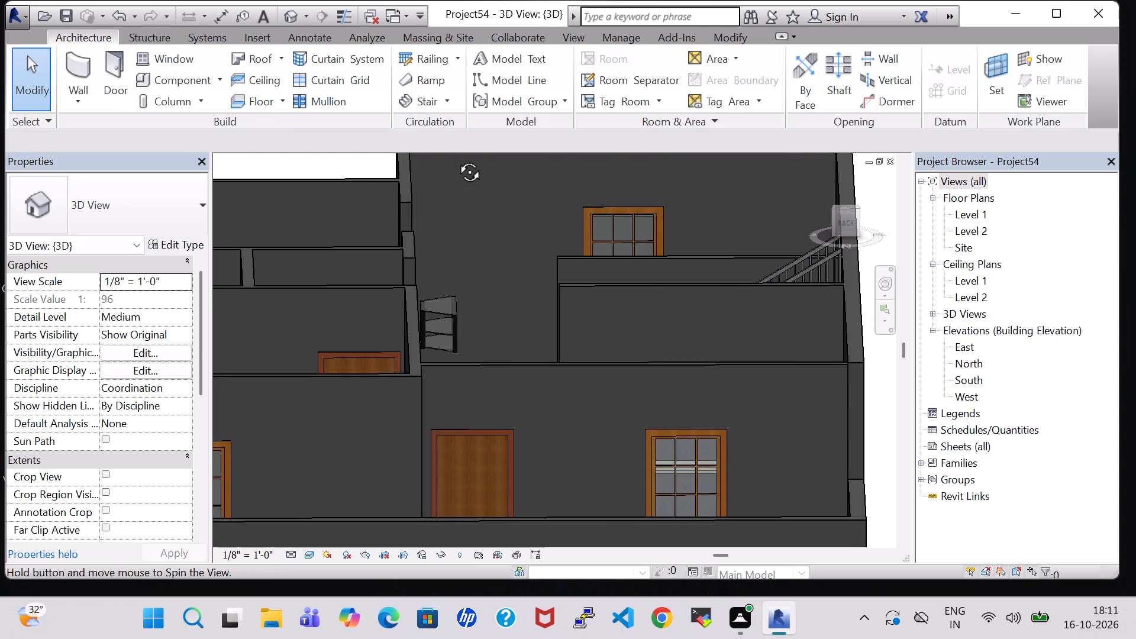
middle_click_drag(456, 159, 399, 203)
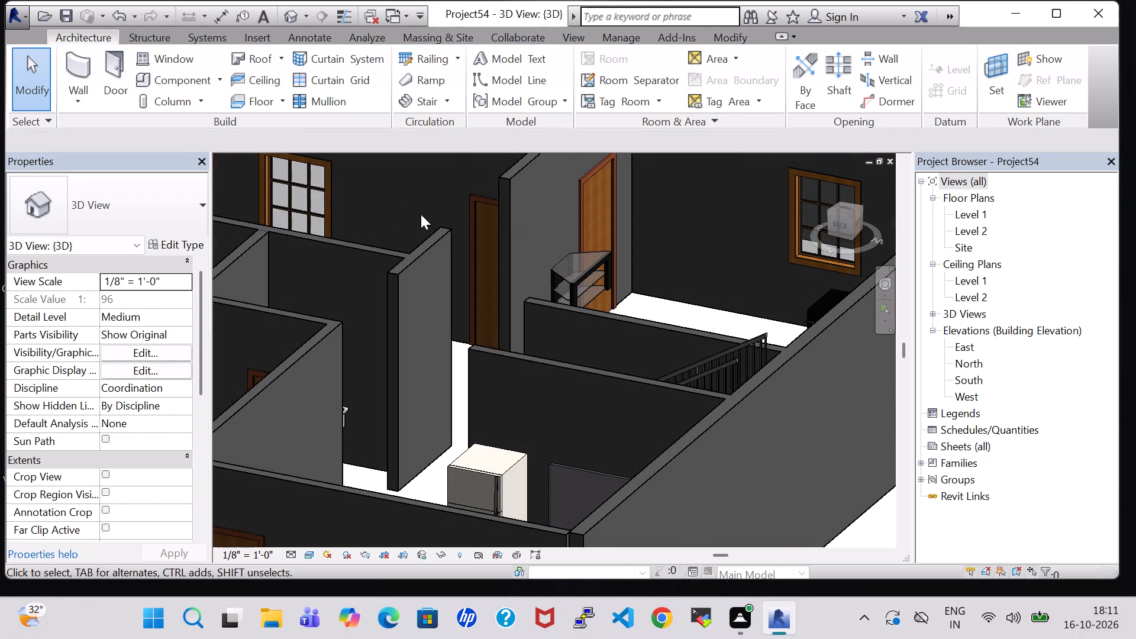
scroll(539, 257, "up", 1)
middle_click_drag(669, 276, 611, 256)
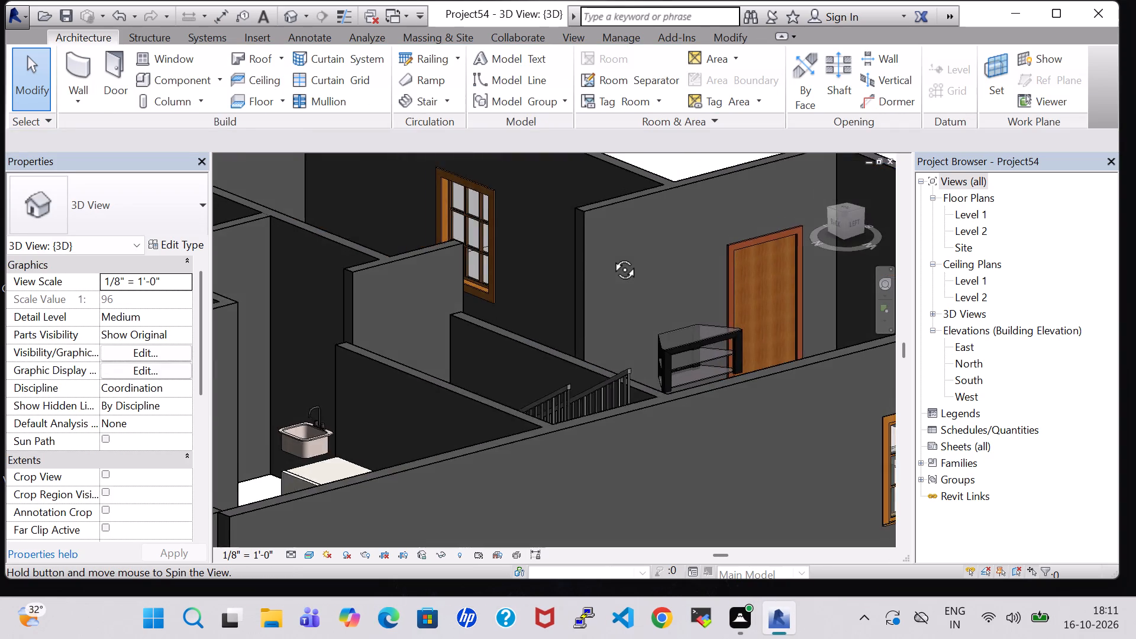
middle_click_drag(611, 256, 627, 293)
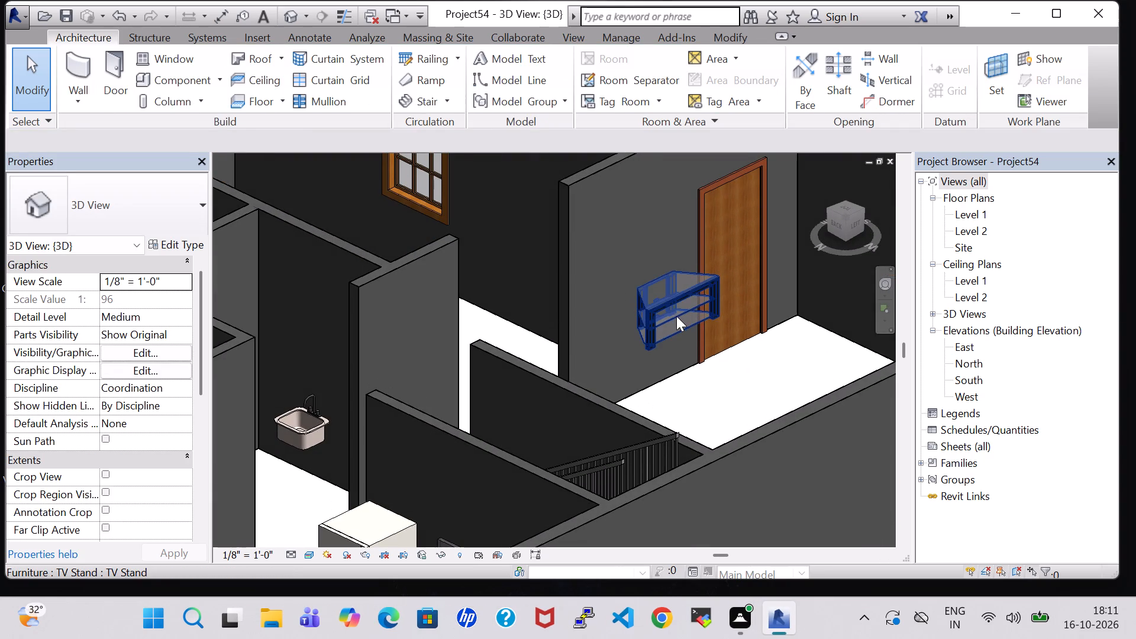
left_click(676, 316)
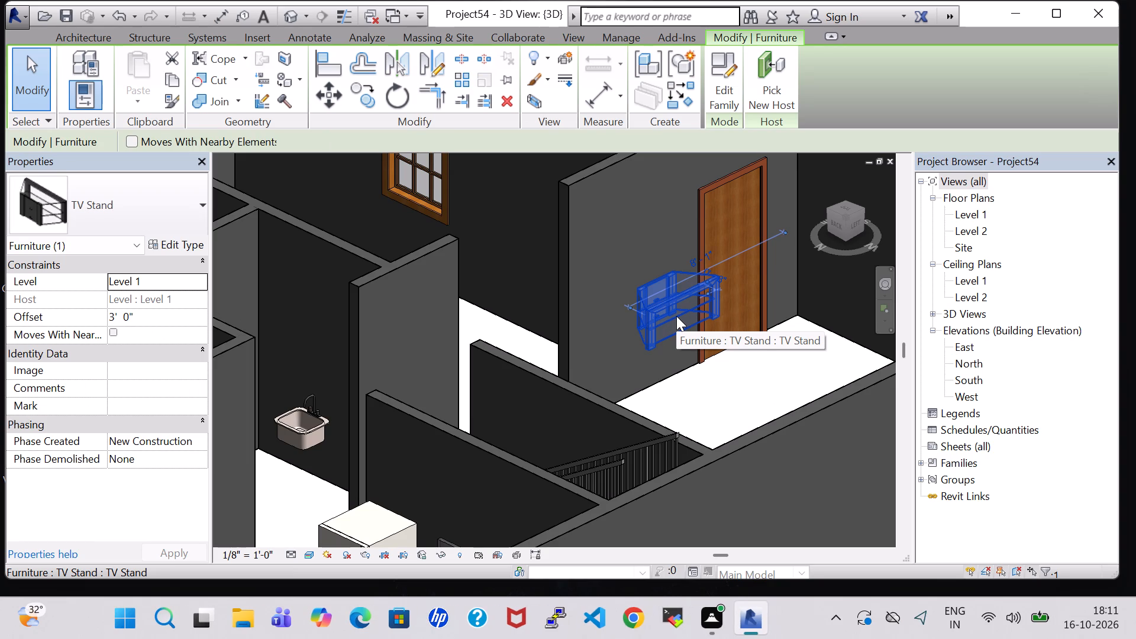
left_click(720, 375)
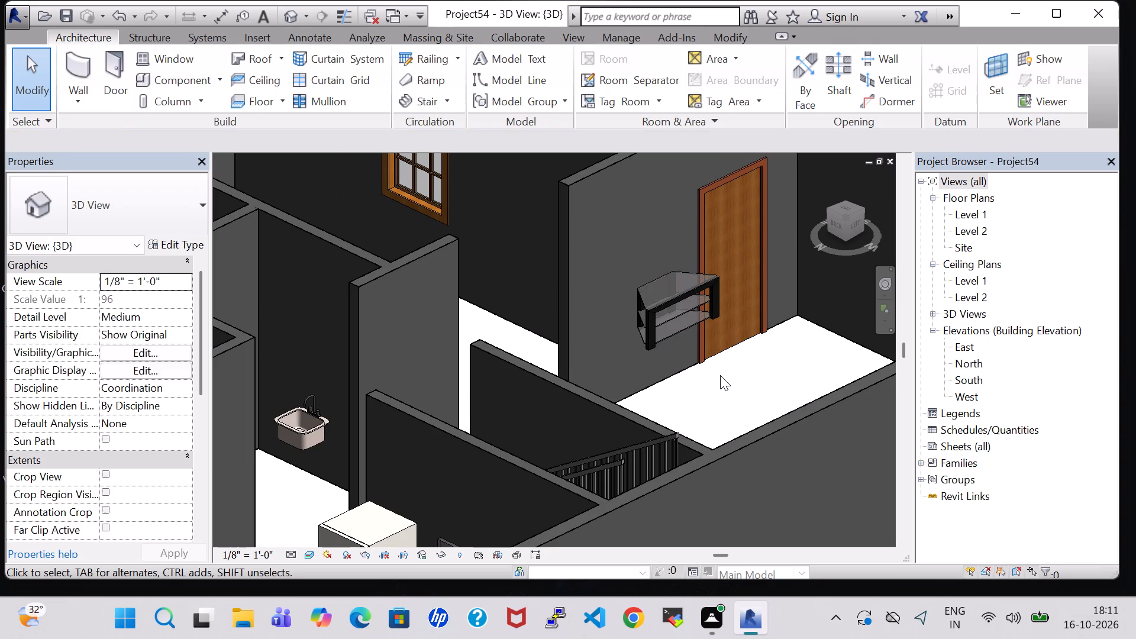
middle_click_drag(720, 386, 727, 401)
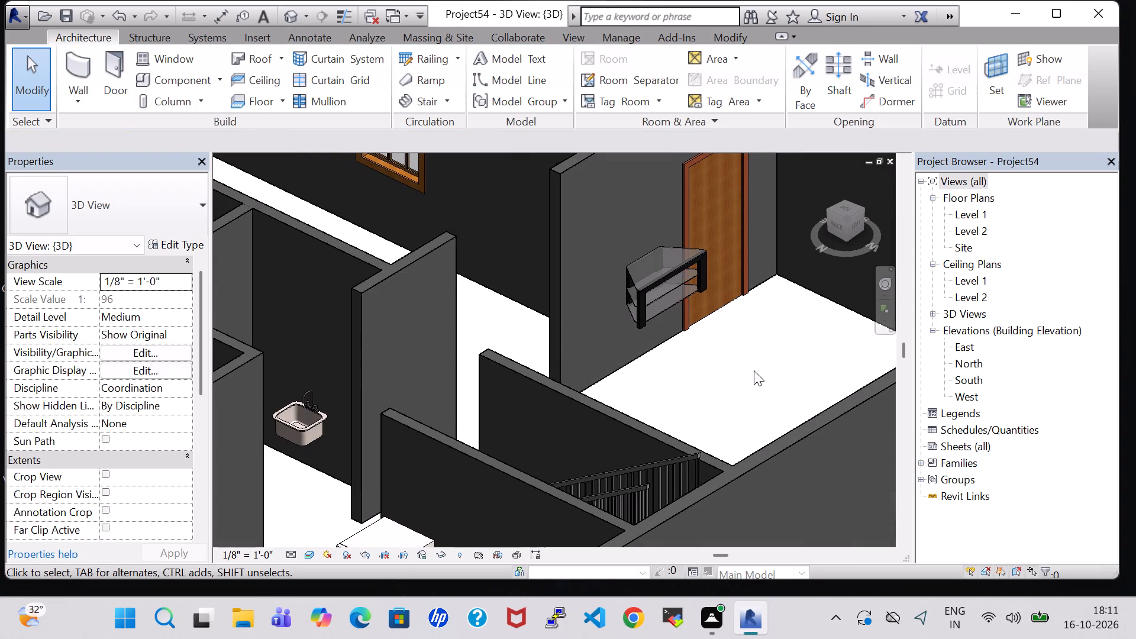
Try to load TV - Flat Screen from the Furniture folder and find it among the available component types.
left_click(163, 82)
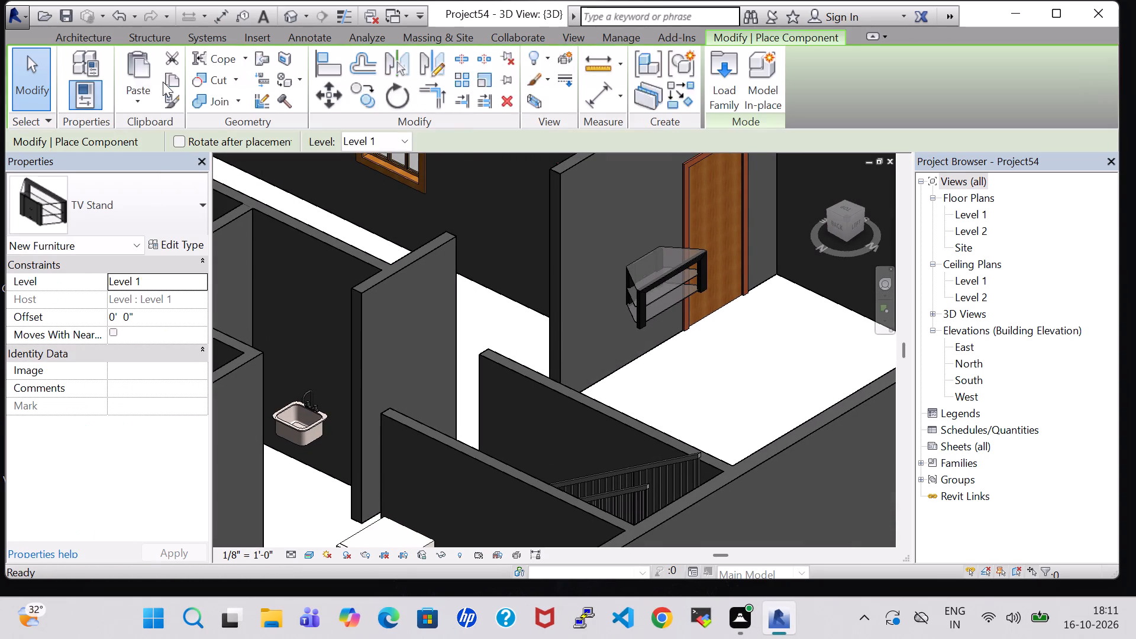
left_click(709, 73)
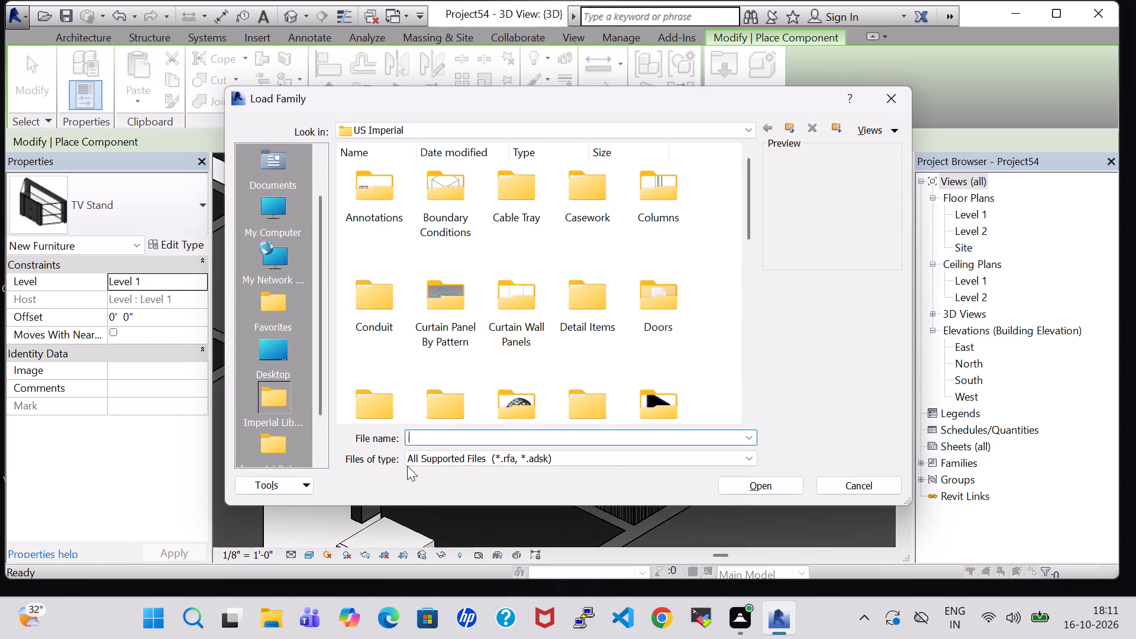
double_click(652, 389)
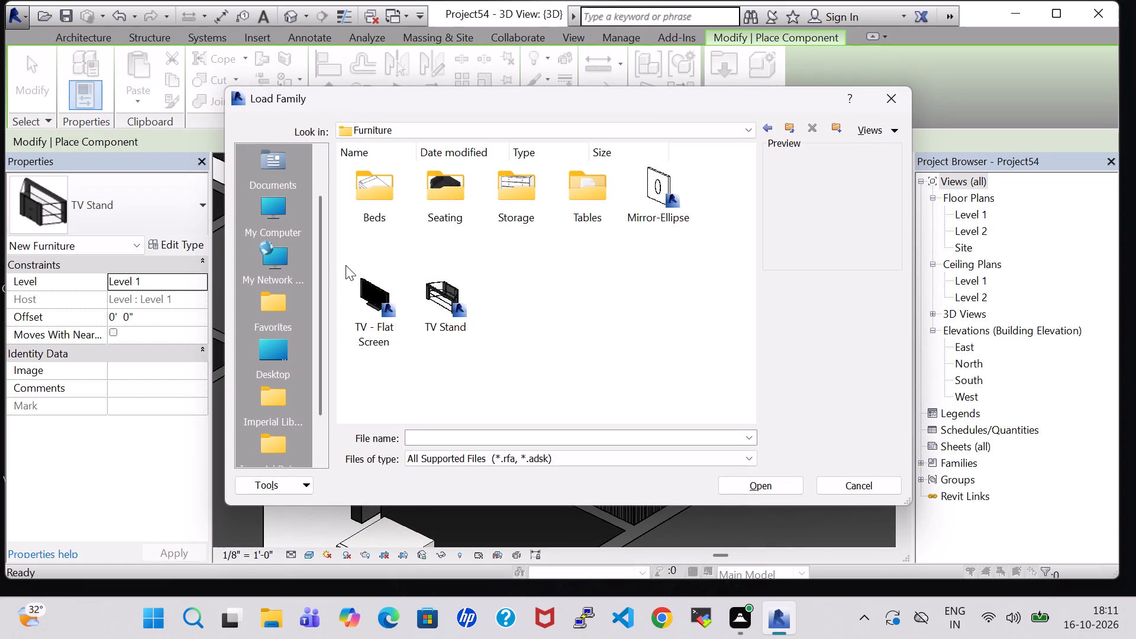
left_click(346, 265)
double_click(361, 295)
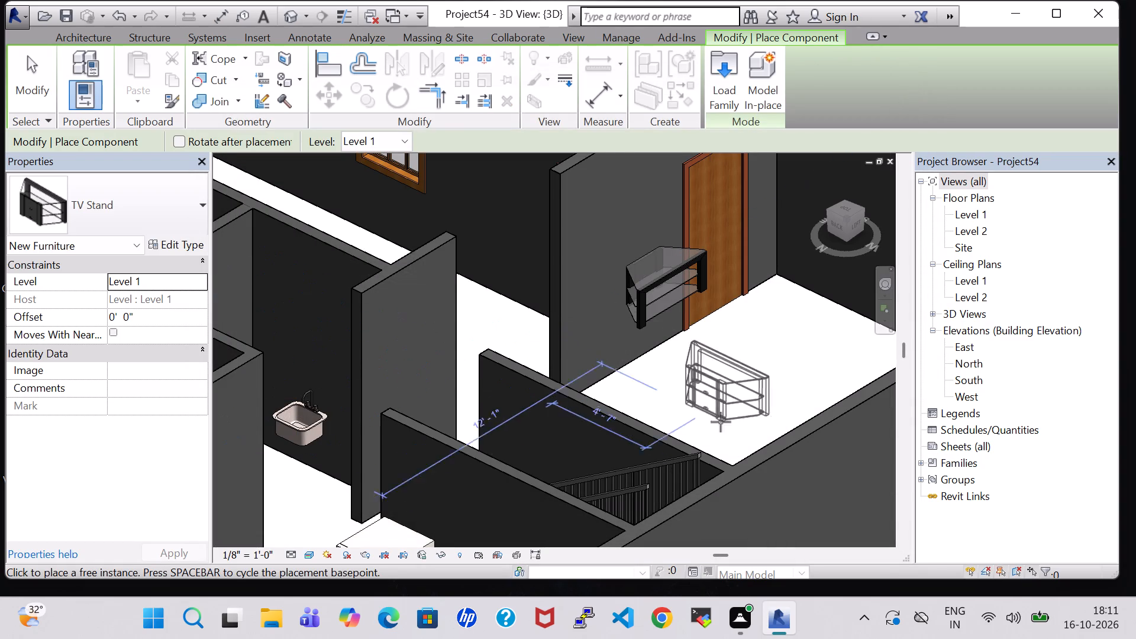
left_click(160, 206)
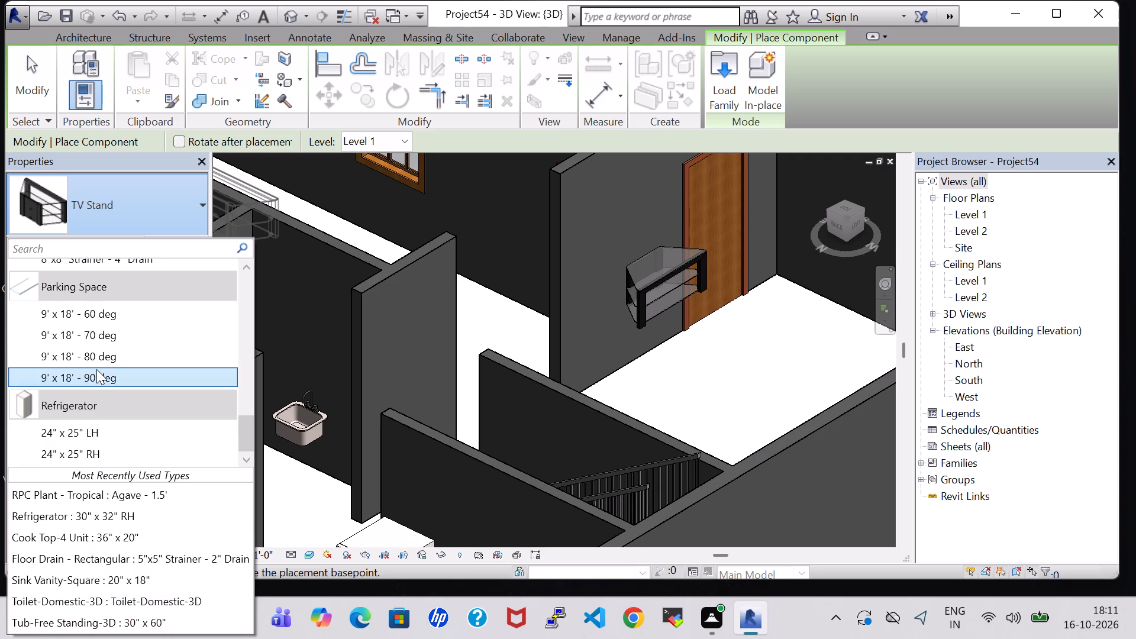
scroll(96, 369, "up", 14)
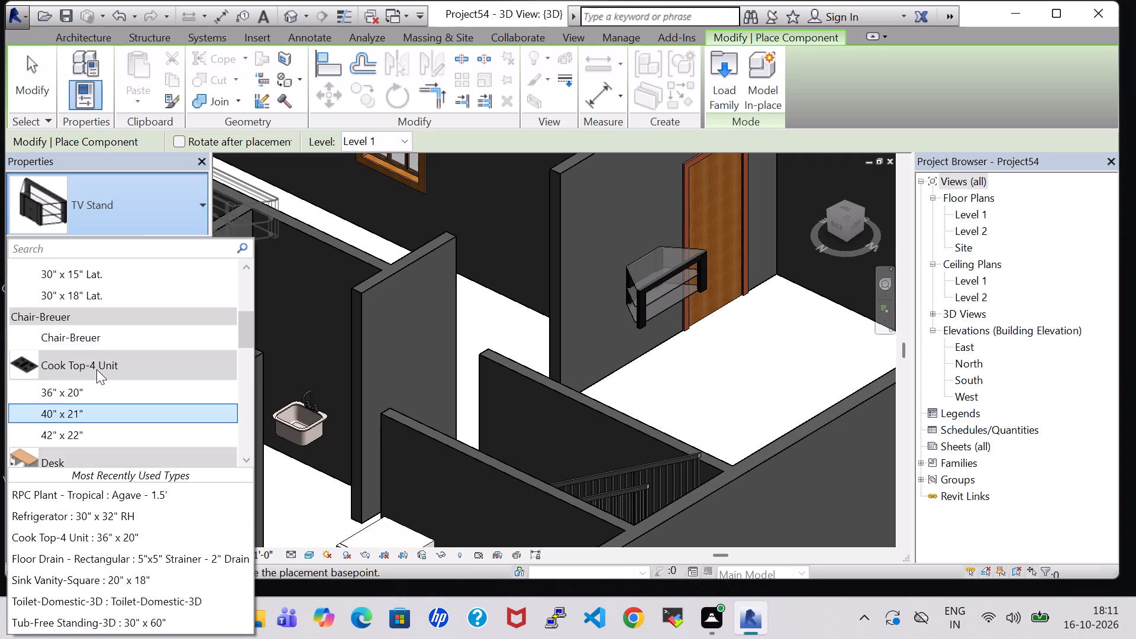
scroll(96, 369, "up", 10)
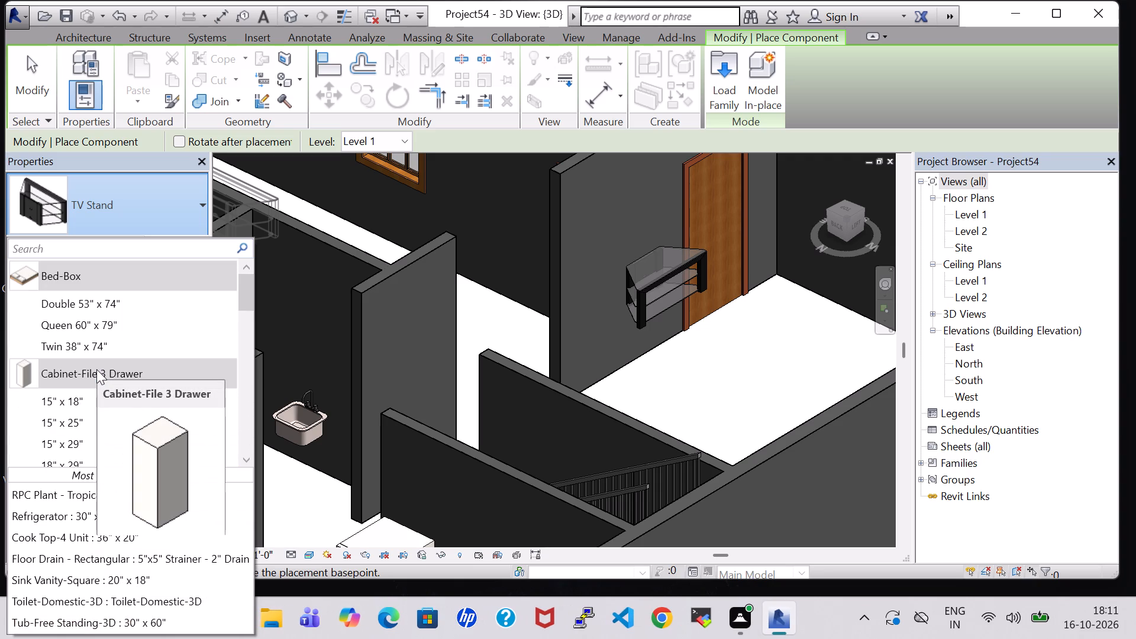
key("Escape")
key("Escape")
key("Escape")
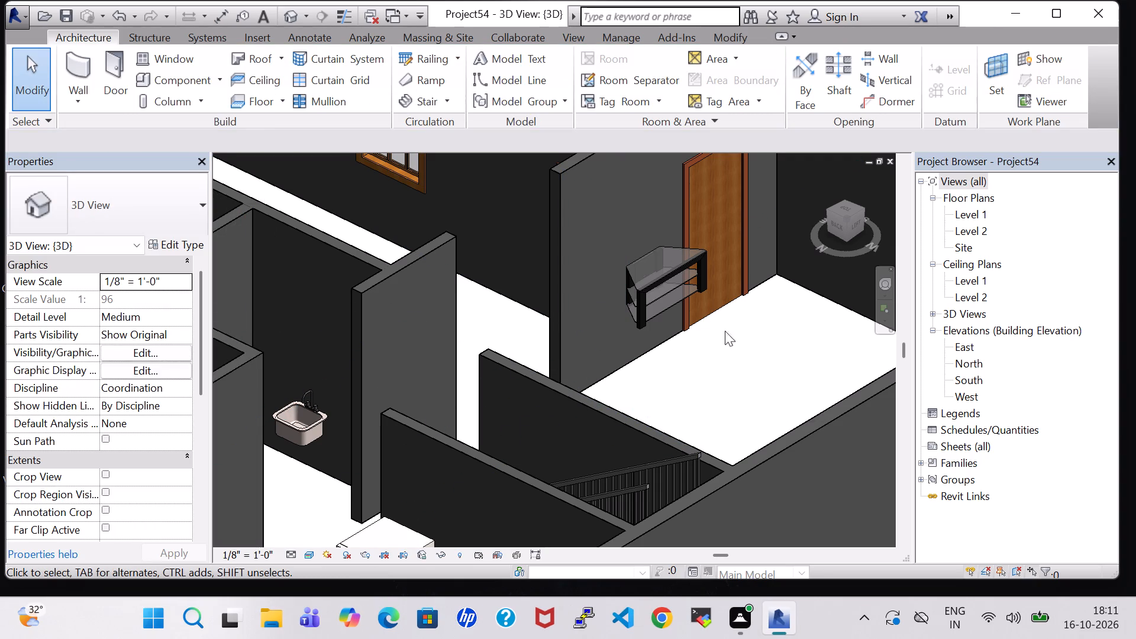
In the Level 1 floor plan, move the west-wall sofa north until its north edge is 1' 5 1/2" south of the east partition's end.
double_click(973, 212)
scroll(844, 330, "down", 3)
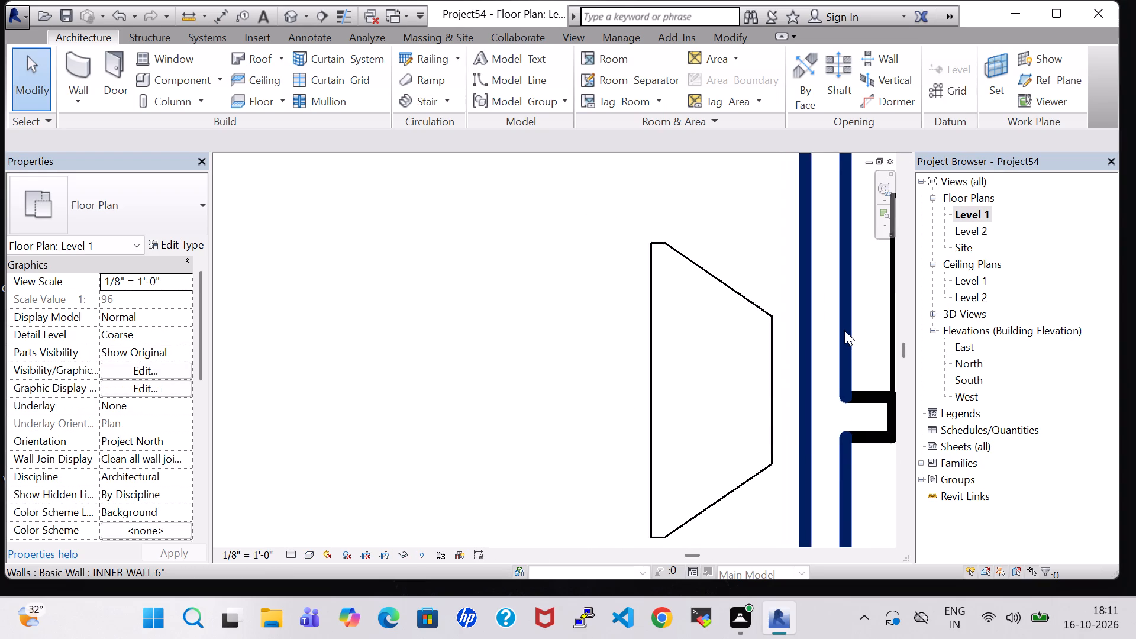
scroll(844, 330, "down", 2)
middle_click_drag(844, 330, 741, 311)
scroll(741, 311, "down", 8)
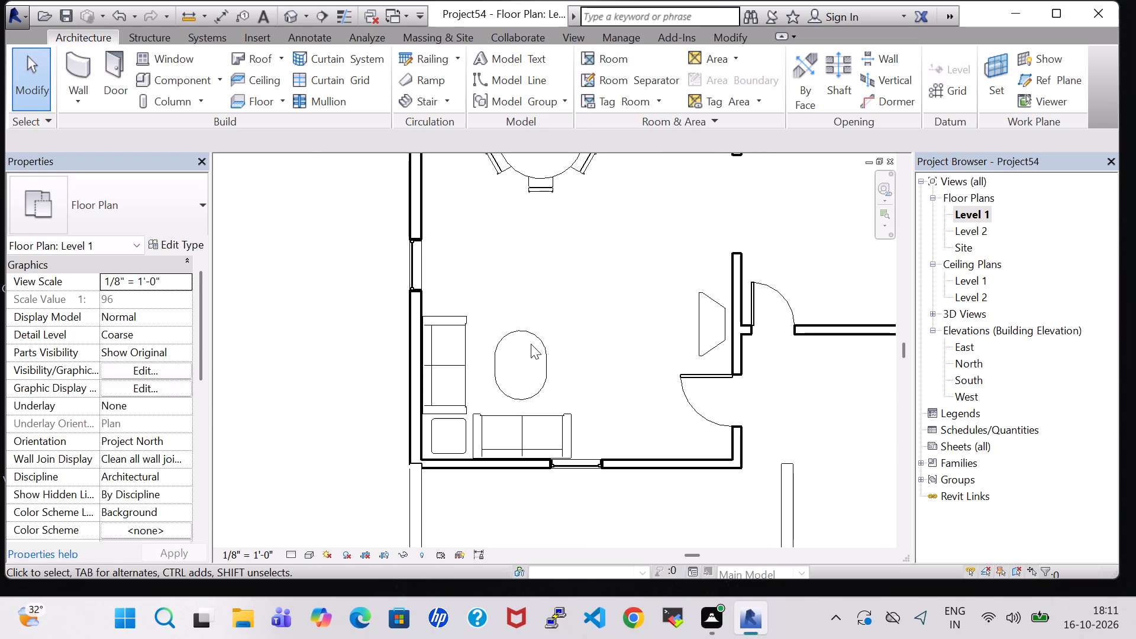
left_click(457, 331)
key("Up")
key("Up")
key("Up")
key("Up")
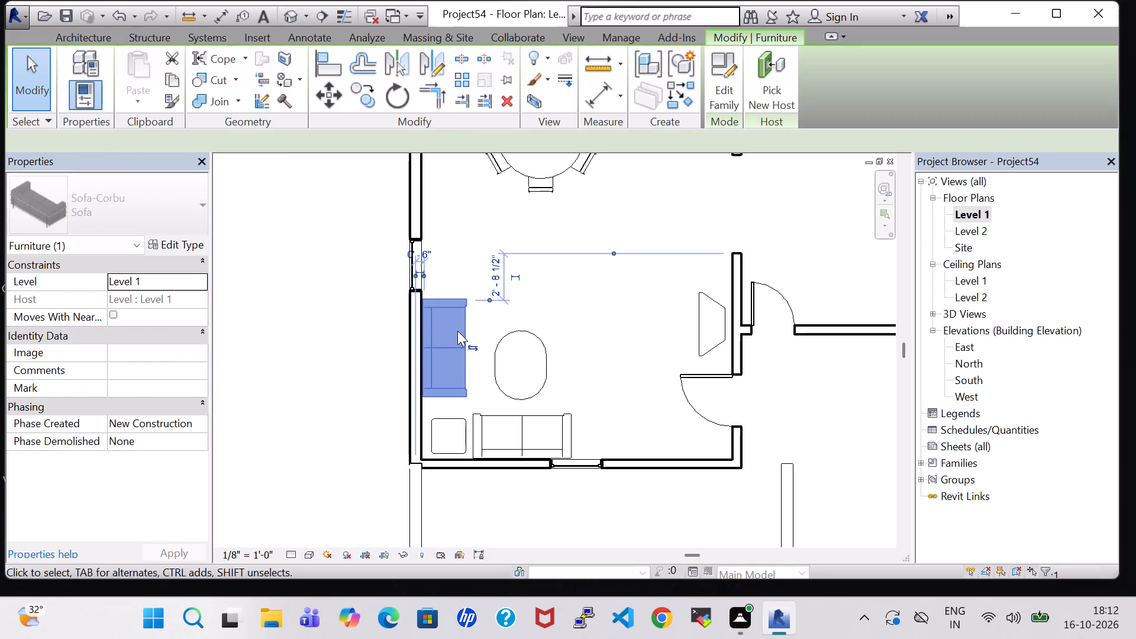
key("Up")
key("Up")
key("Up")
key("Up")
key("Up")
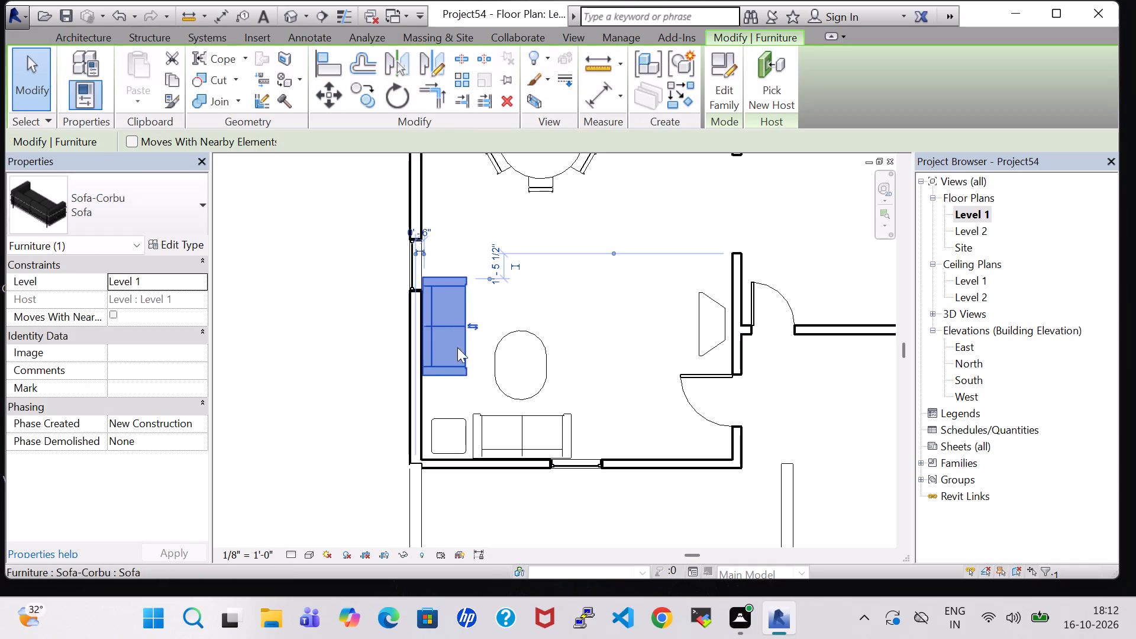
Move the 24" x 24" end table eight increments north, placing it just south of the west-wall sofa.
left_click(444, 433)
key("Up")
key("Up")
key("Up")
key("Up")
key("Up")
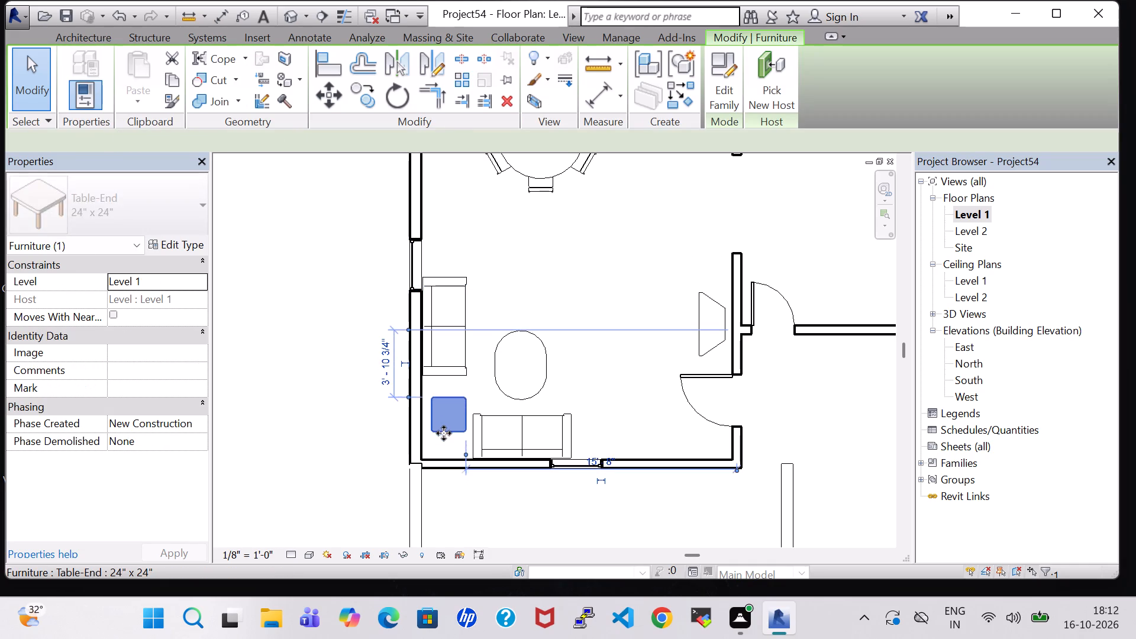
key("Up")
key("Up")
key("Up")
Move the sofa by the seating area's south window two increments north, away from the south wall.
left_click(499, 435)
key("Up")
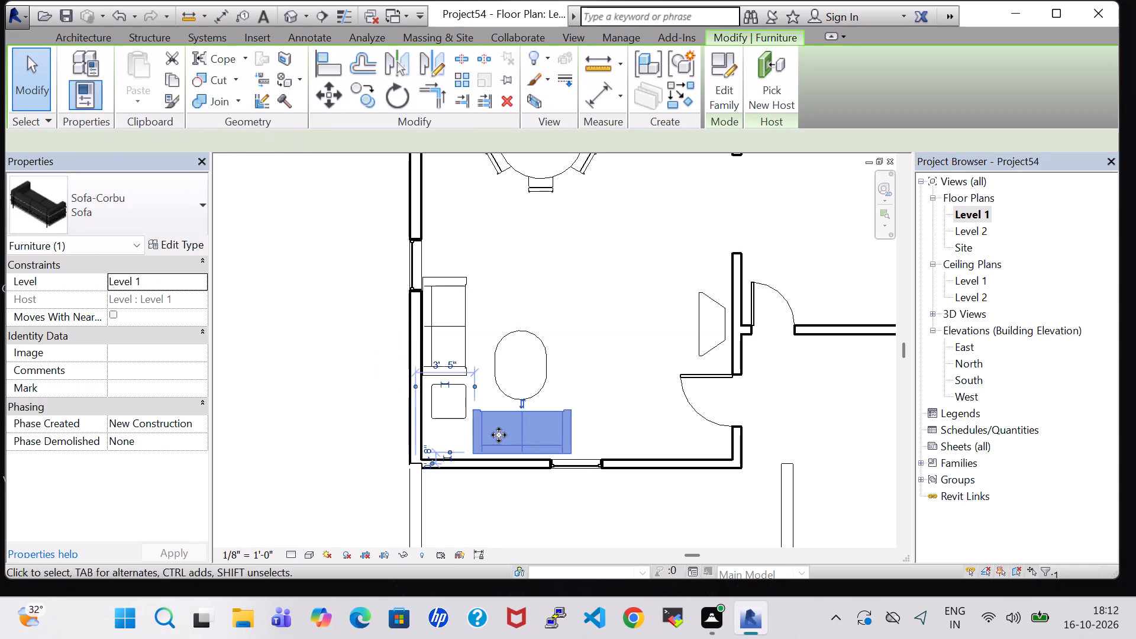
key("Up")
left_click(631, 323)
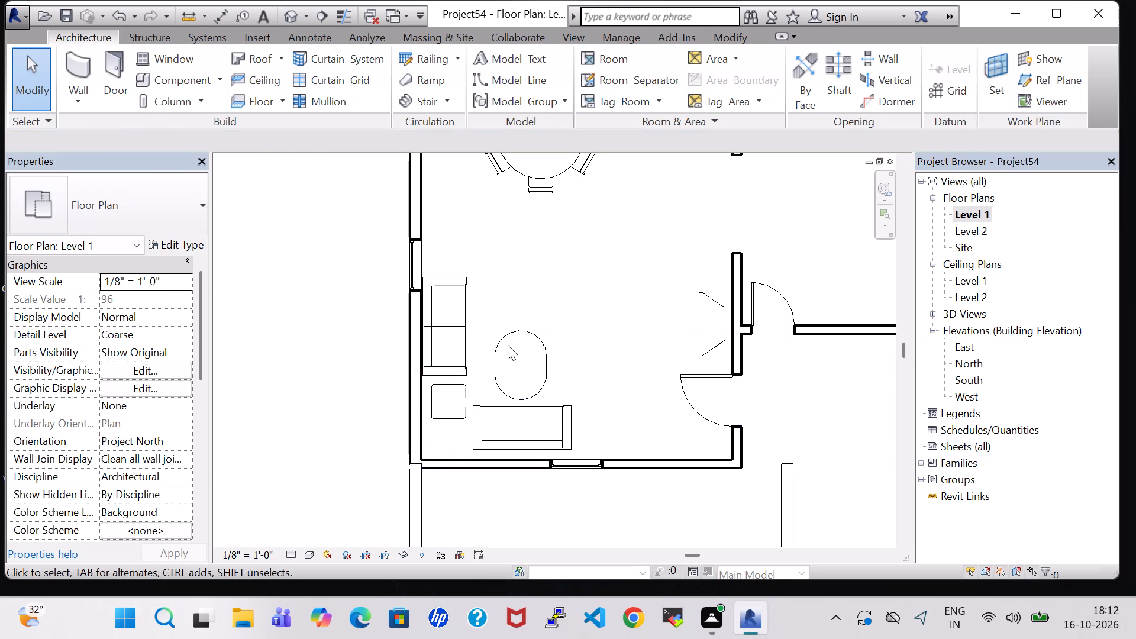
Move the oval 36" x 48" table five increments north, placing it beside the west-wall sofa.
left_click(508, 345)
left_click(518, 340)
key("Up")
key("Up")
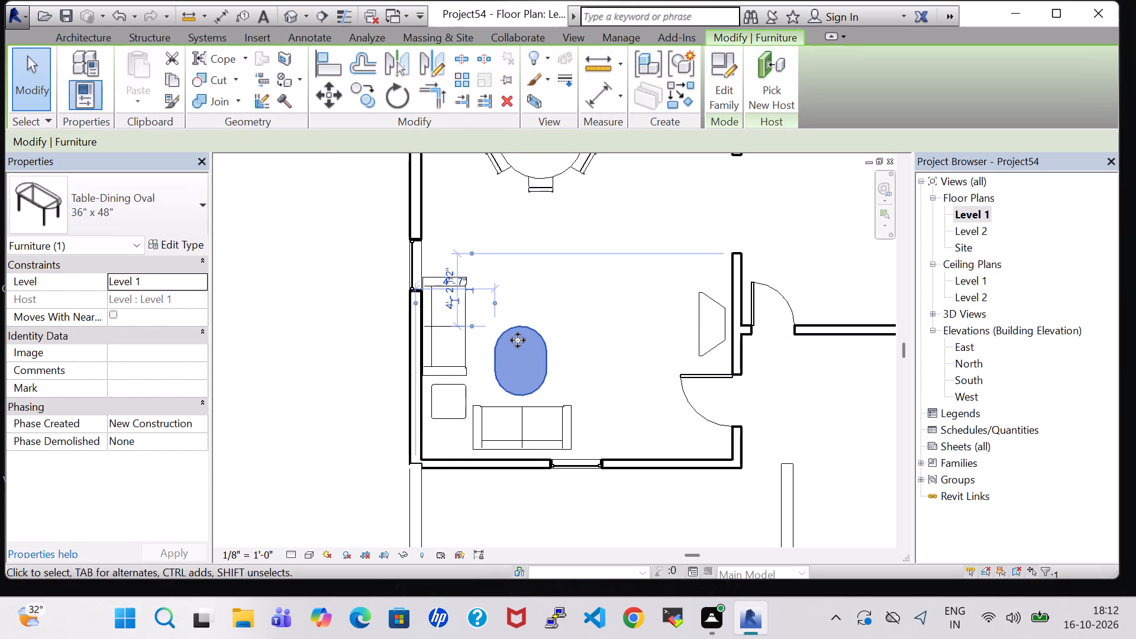
key("Up")
key("Up")
key("Up")
left_click(619, 344)
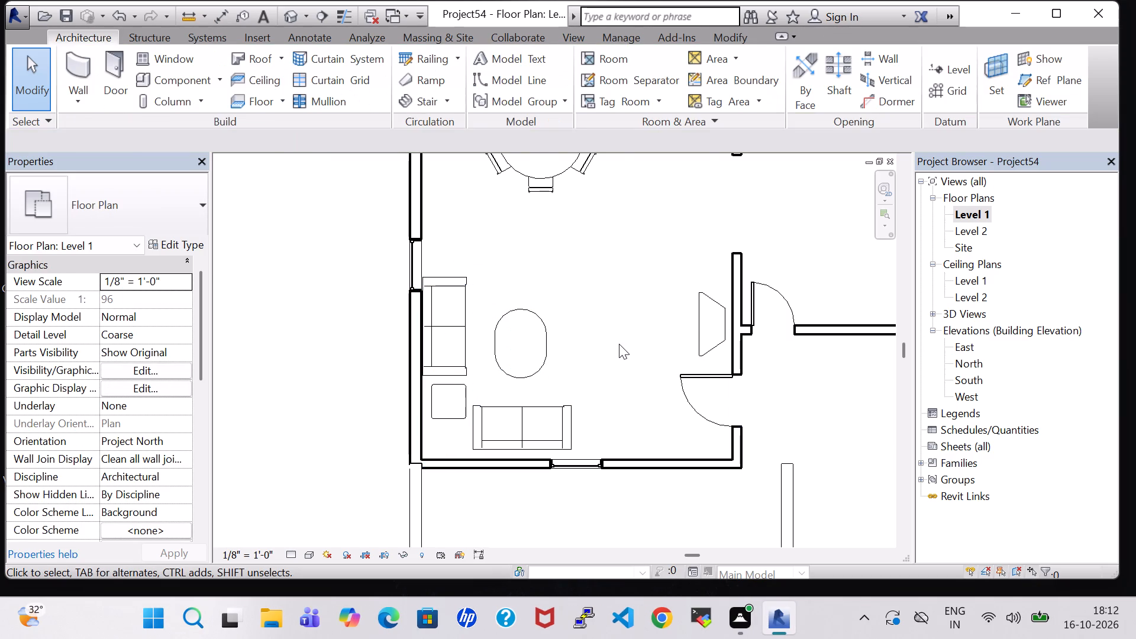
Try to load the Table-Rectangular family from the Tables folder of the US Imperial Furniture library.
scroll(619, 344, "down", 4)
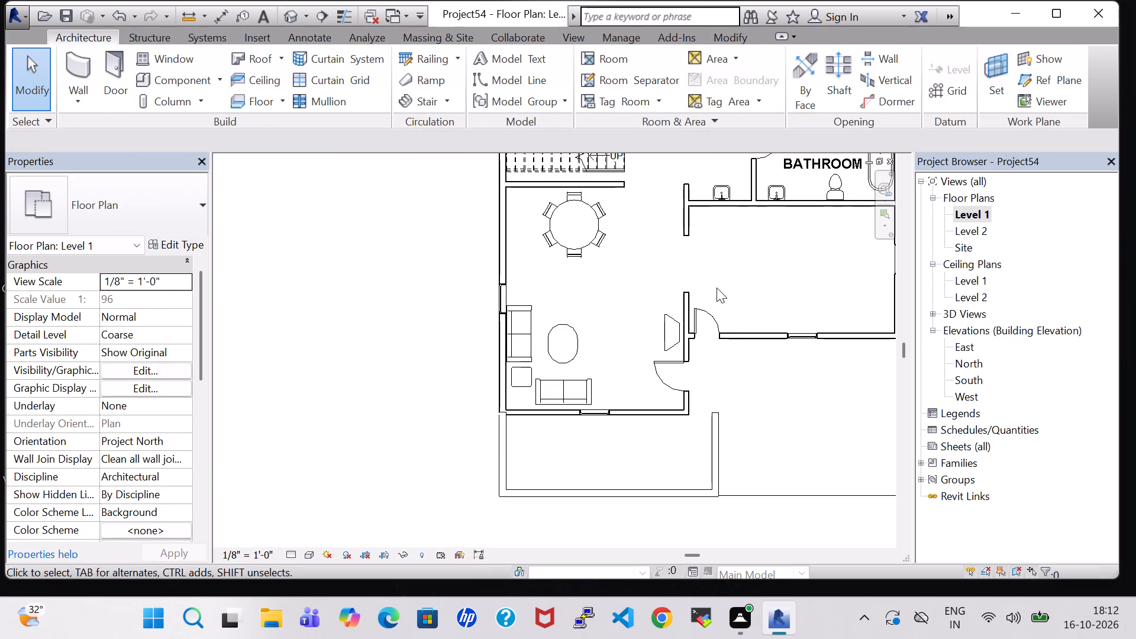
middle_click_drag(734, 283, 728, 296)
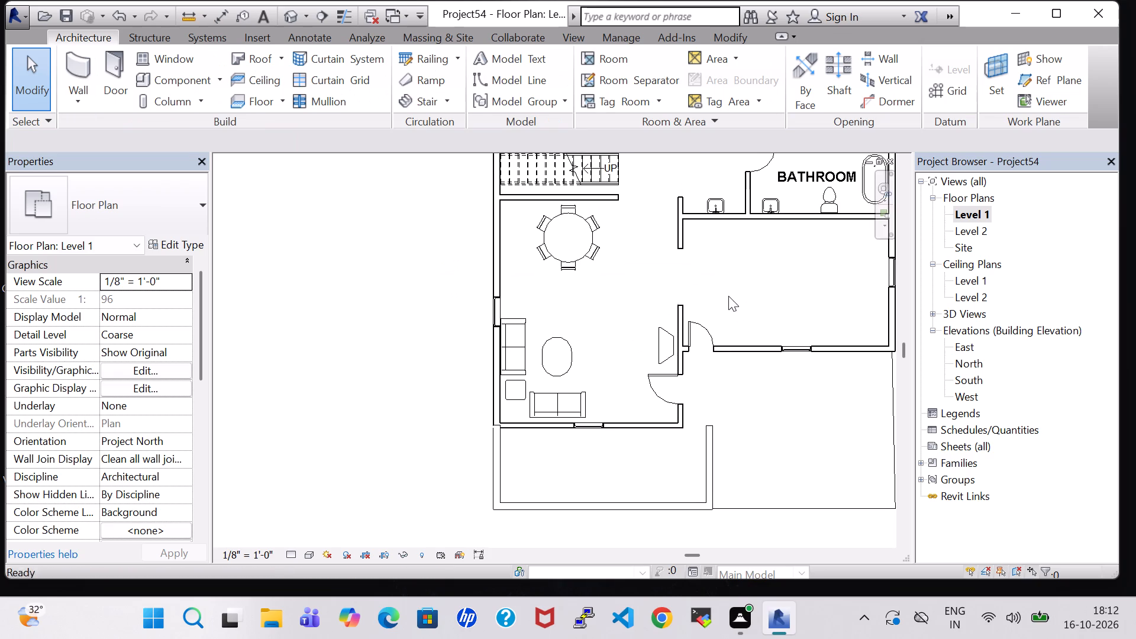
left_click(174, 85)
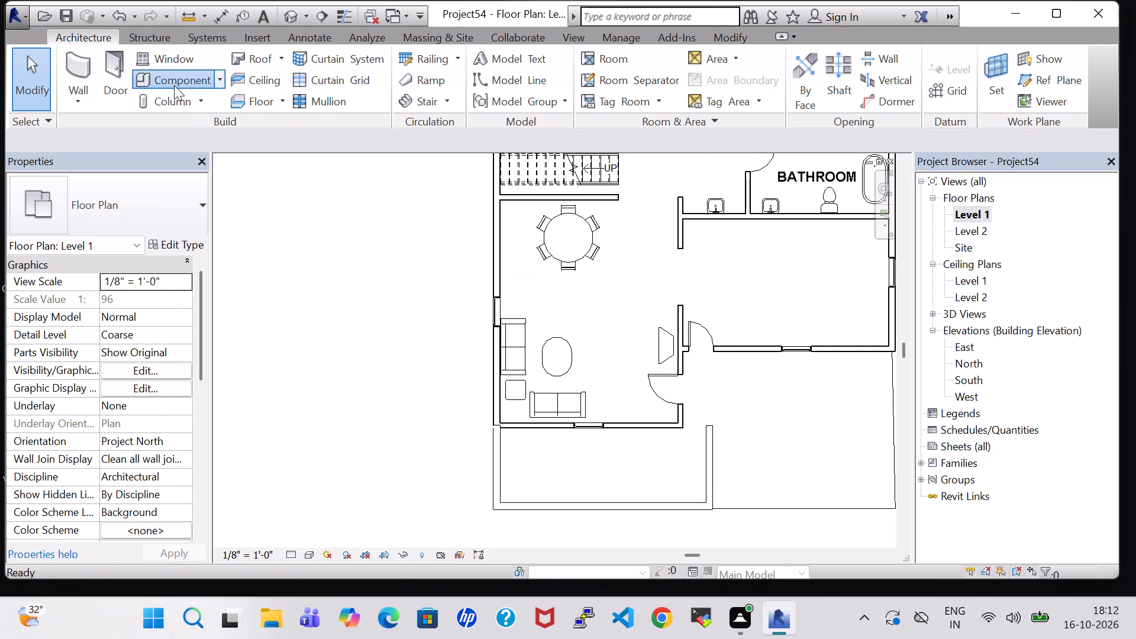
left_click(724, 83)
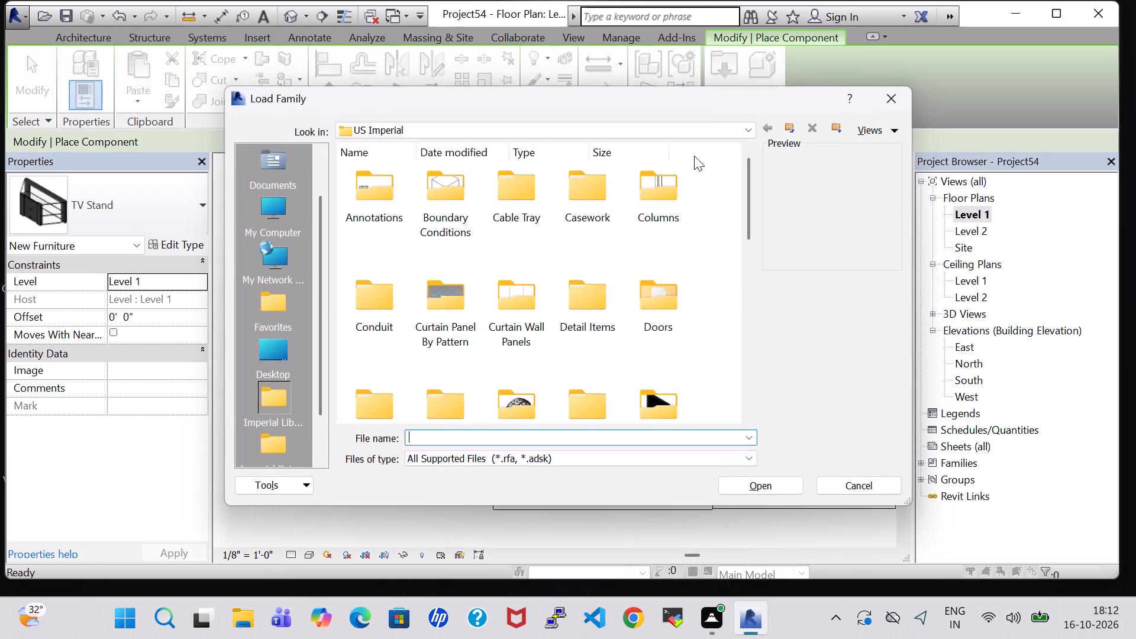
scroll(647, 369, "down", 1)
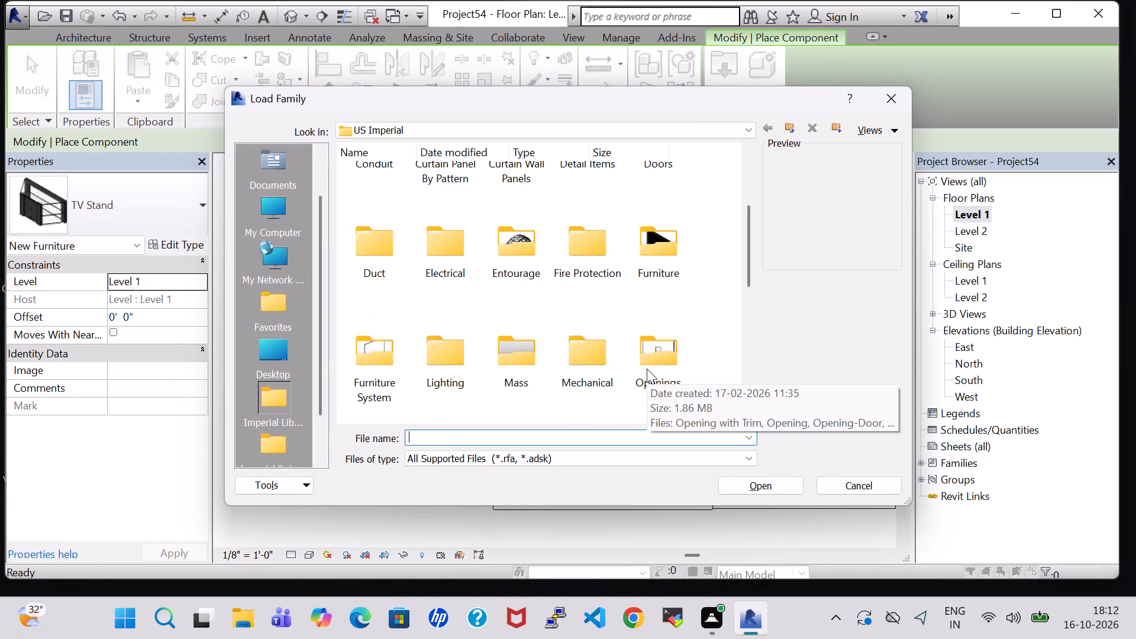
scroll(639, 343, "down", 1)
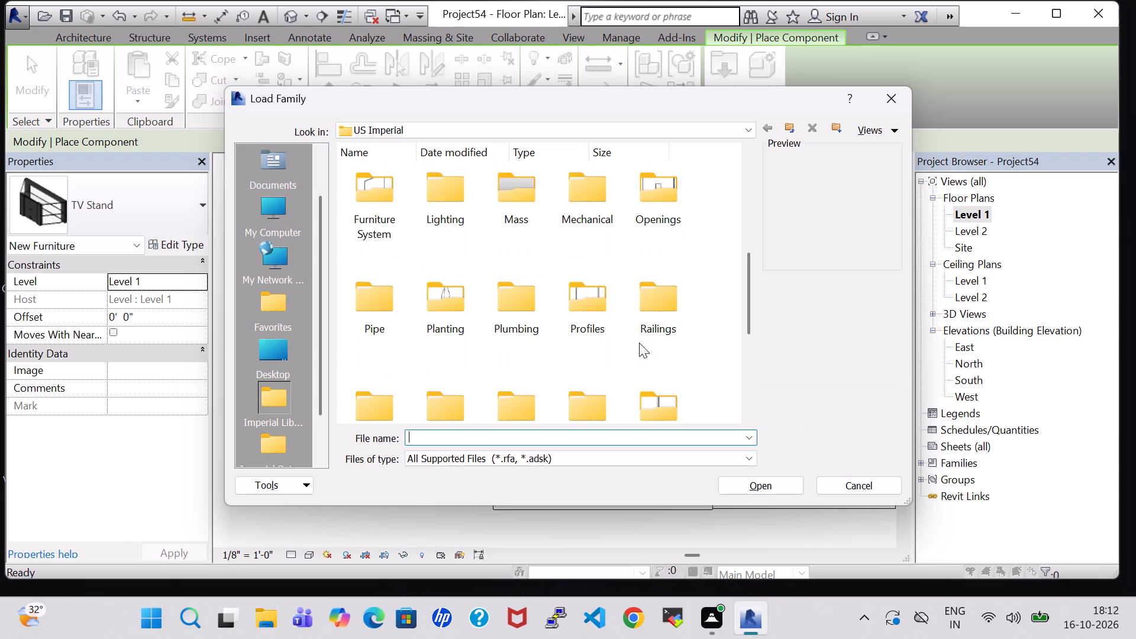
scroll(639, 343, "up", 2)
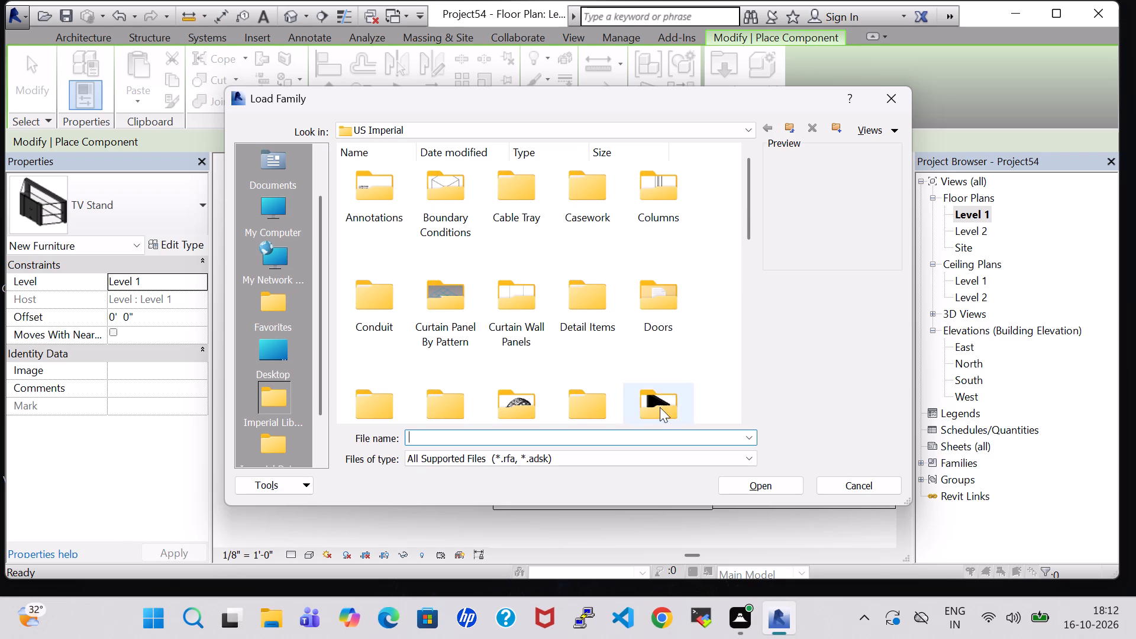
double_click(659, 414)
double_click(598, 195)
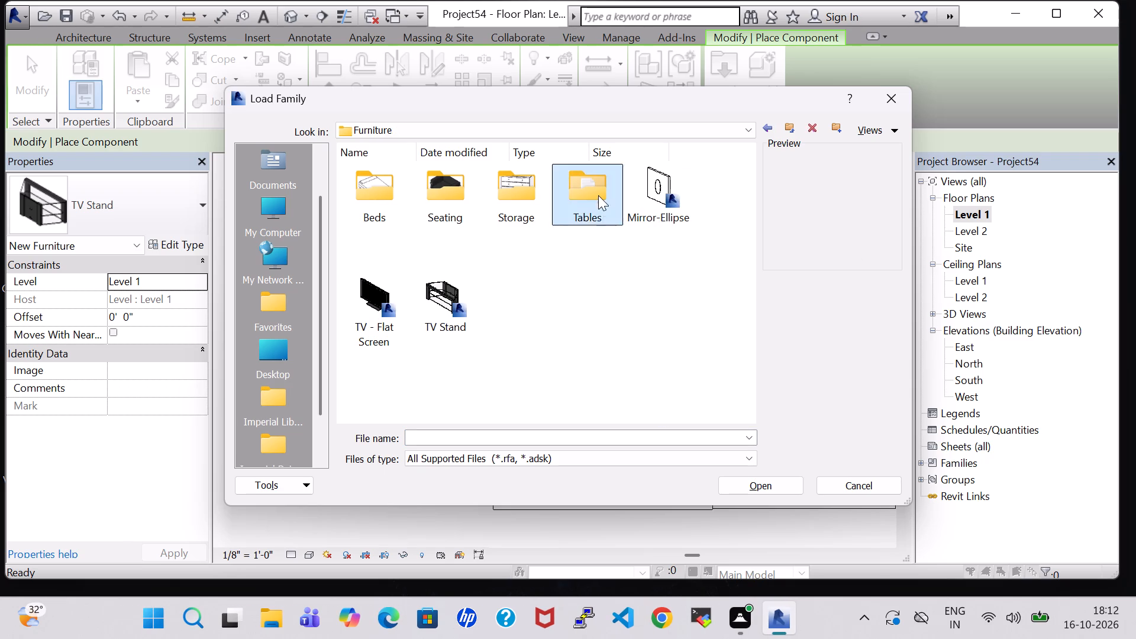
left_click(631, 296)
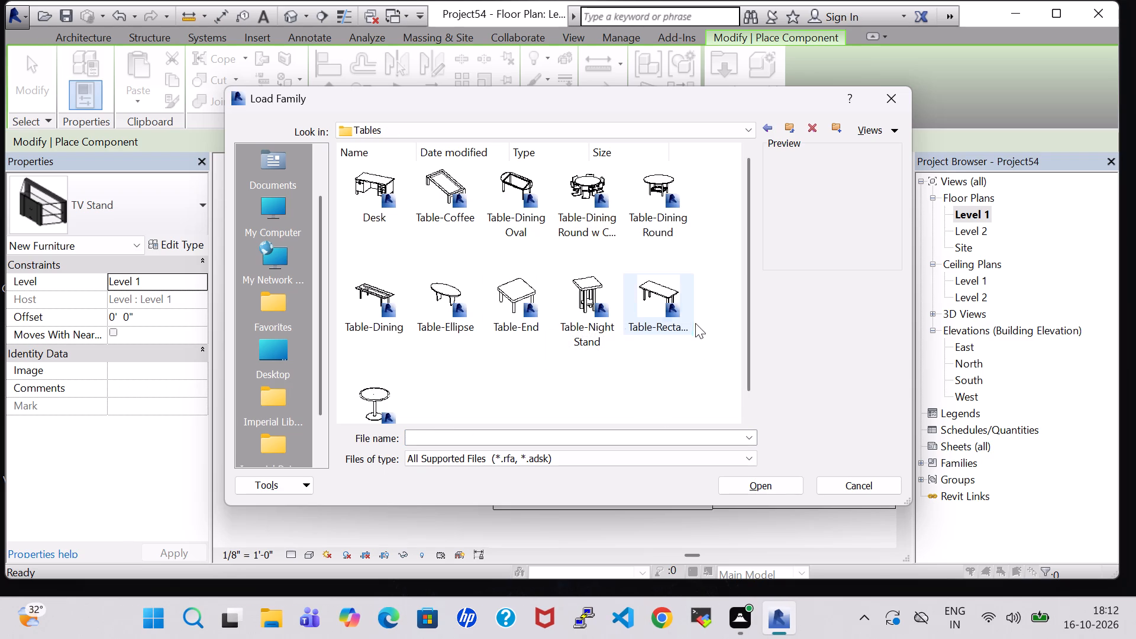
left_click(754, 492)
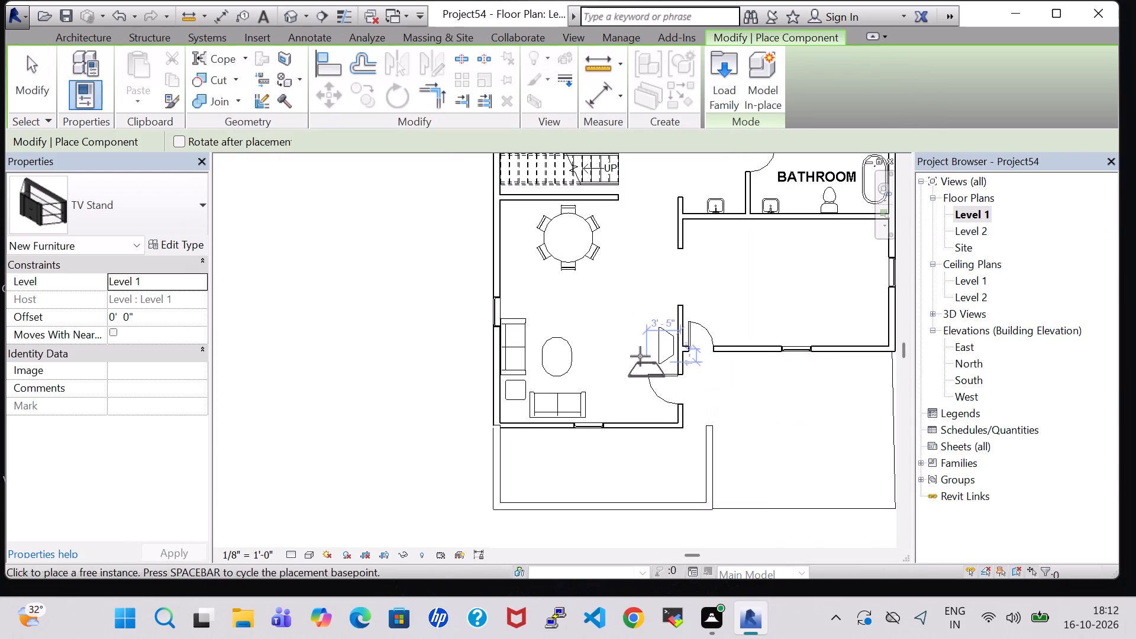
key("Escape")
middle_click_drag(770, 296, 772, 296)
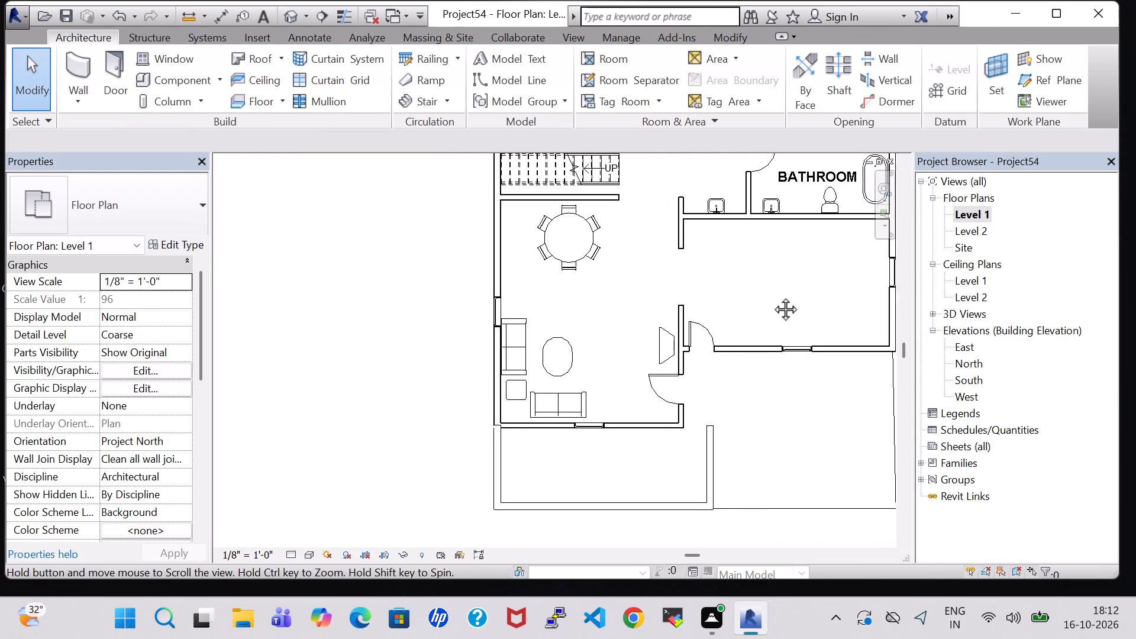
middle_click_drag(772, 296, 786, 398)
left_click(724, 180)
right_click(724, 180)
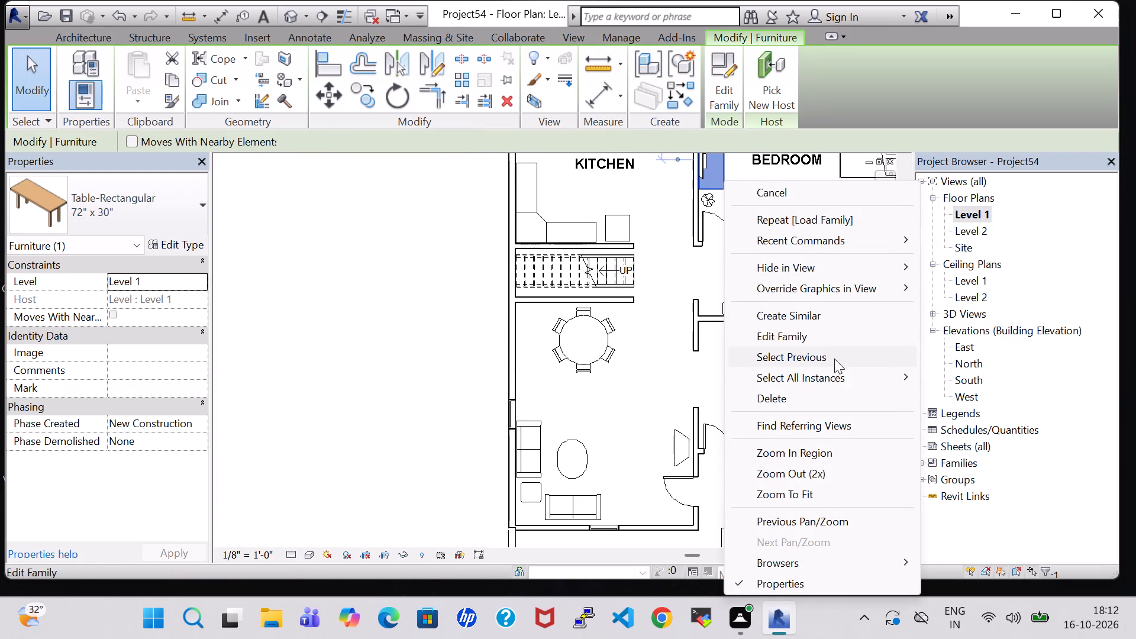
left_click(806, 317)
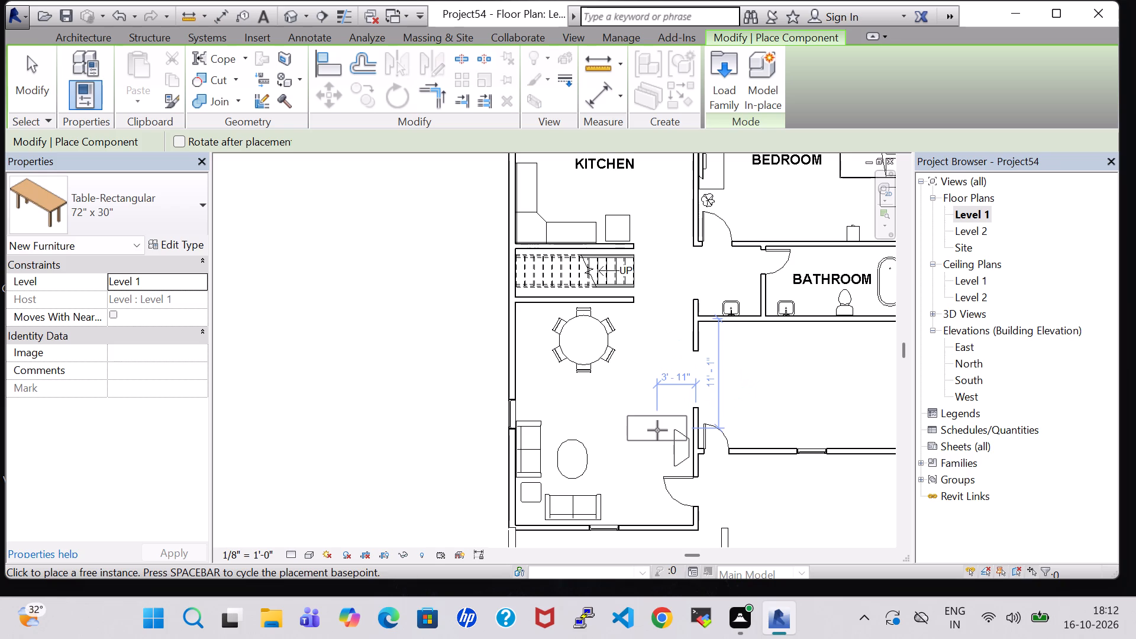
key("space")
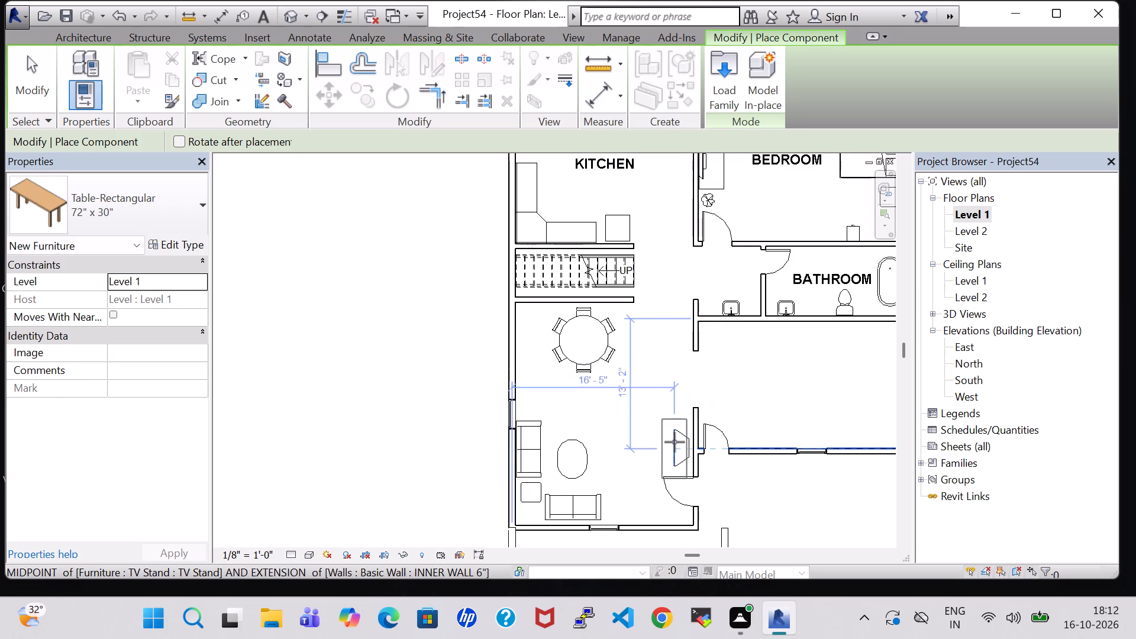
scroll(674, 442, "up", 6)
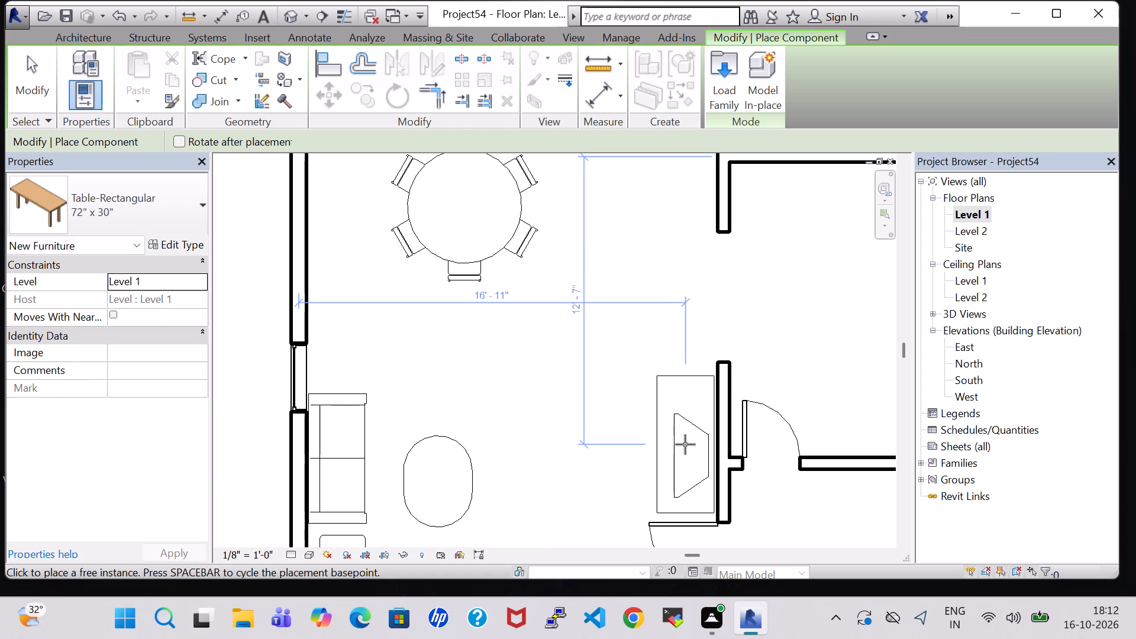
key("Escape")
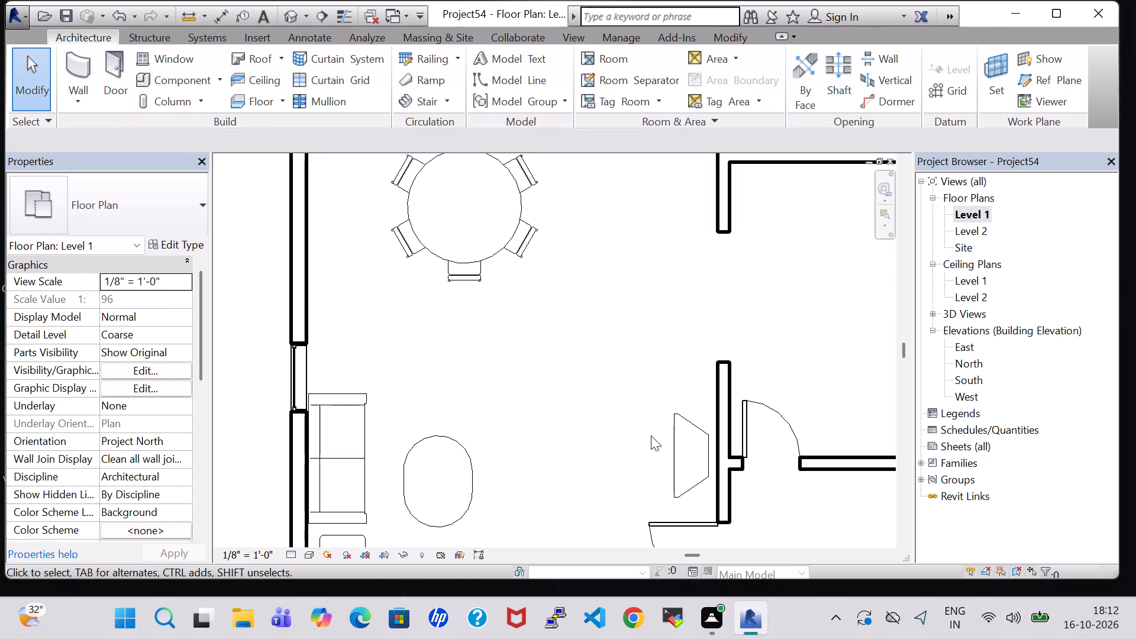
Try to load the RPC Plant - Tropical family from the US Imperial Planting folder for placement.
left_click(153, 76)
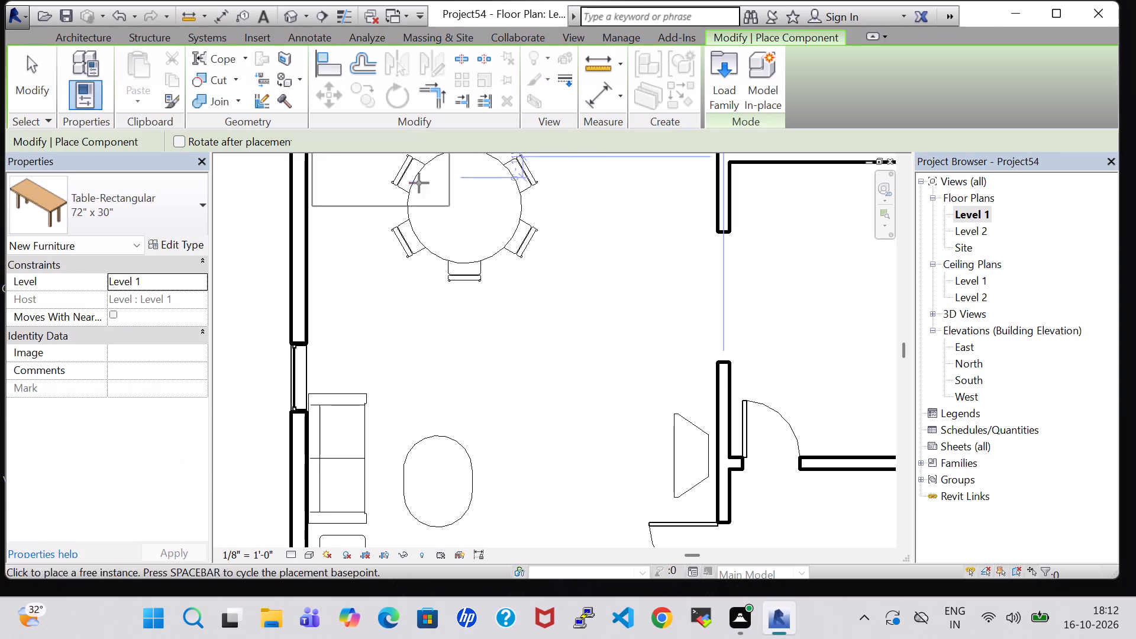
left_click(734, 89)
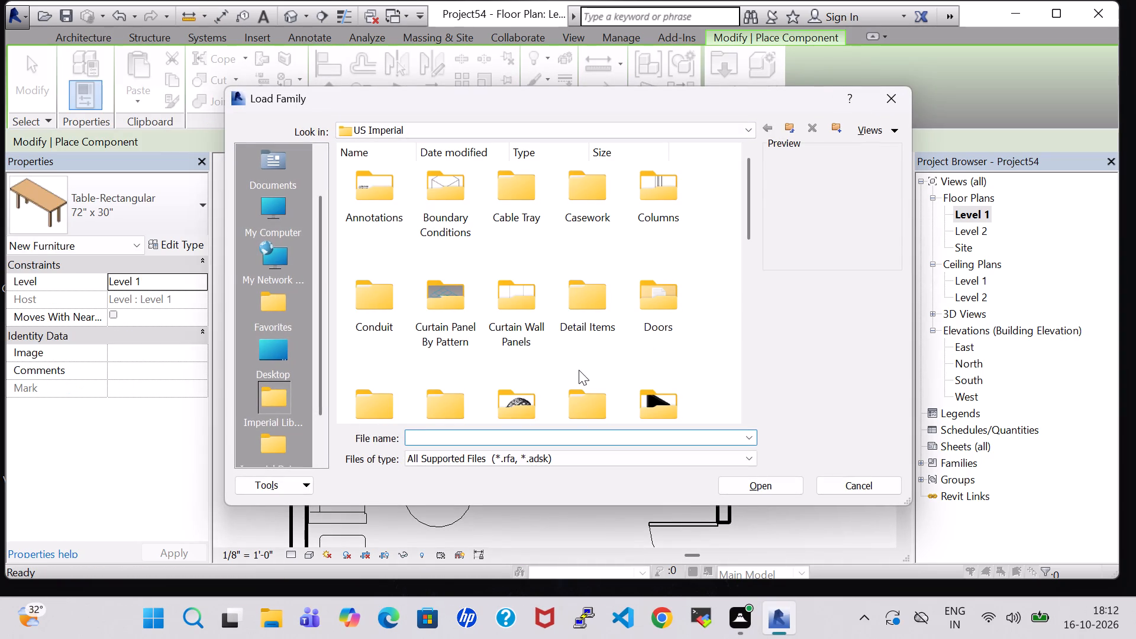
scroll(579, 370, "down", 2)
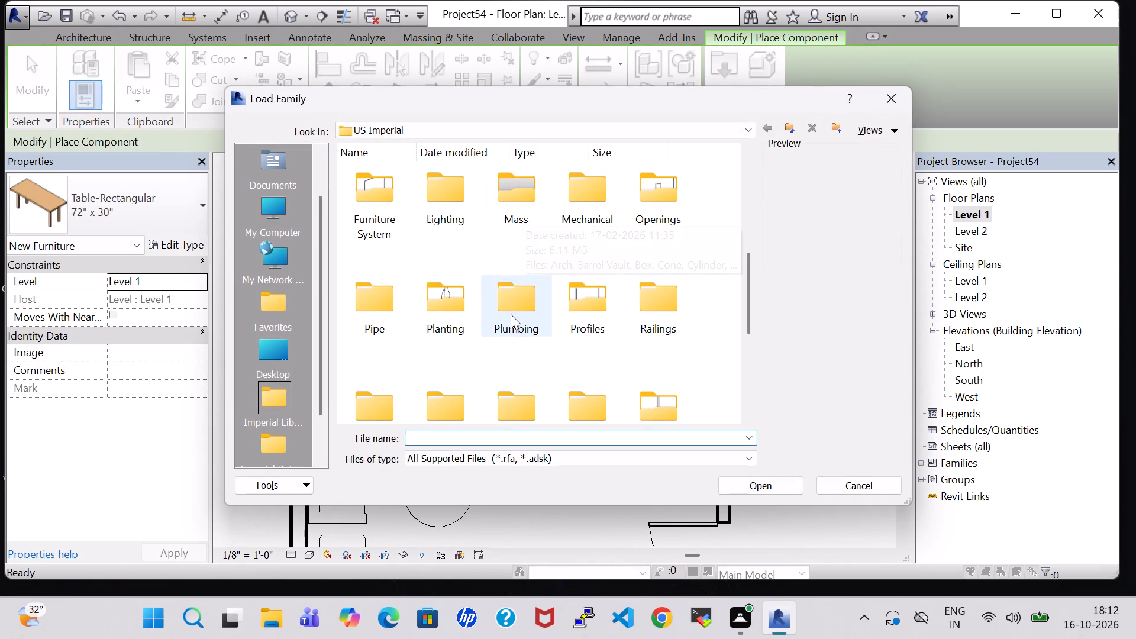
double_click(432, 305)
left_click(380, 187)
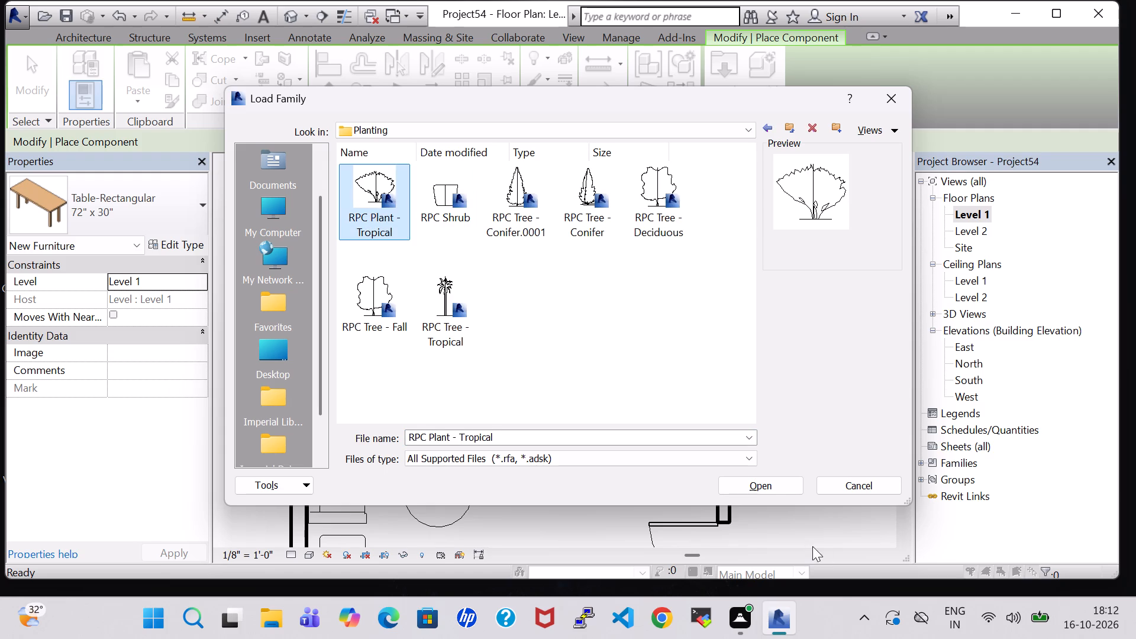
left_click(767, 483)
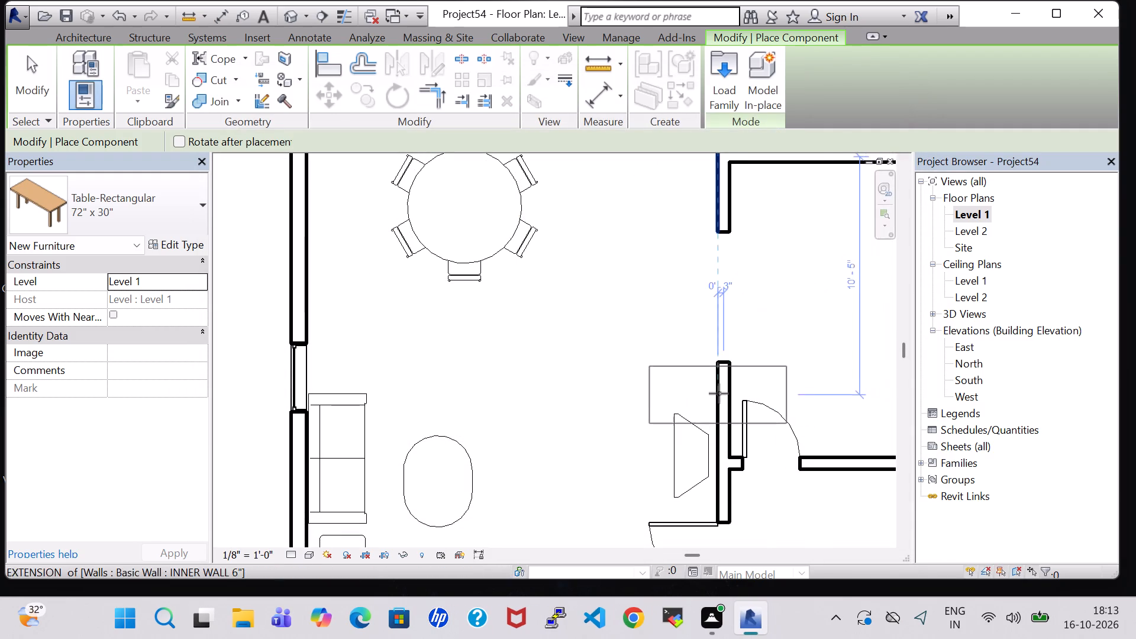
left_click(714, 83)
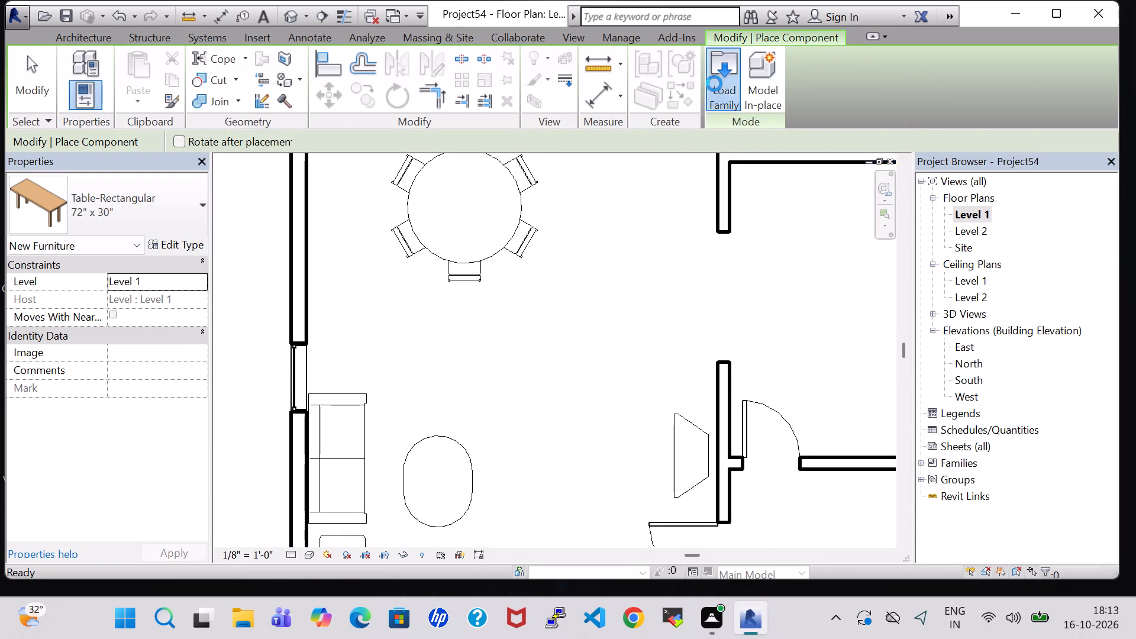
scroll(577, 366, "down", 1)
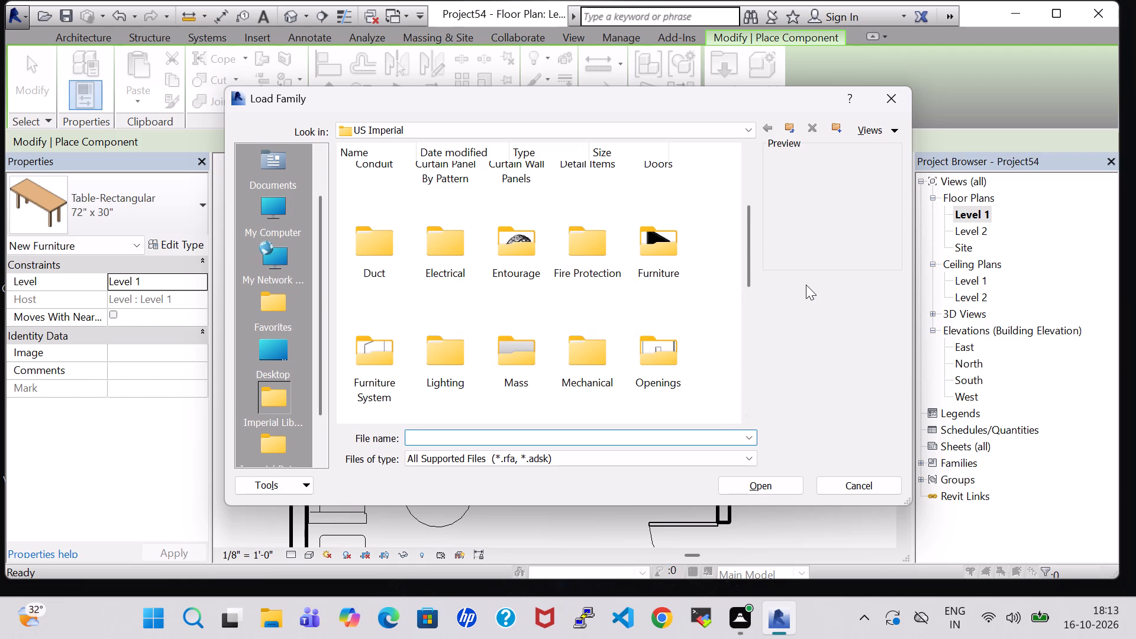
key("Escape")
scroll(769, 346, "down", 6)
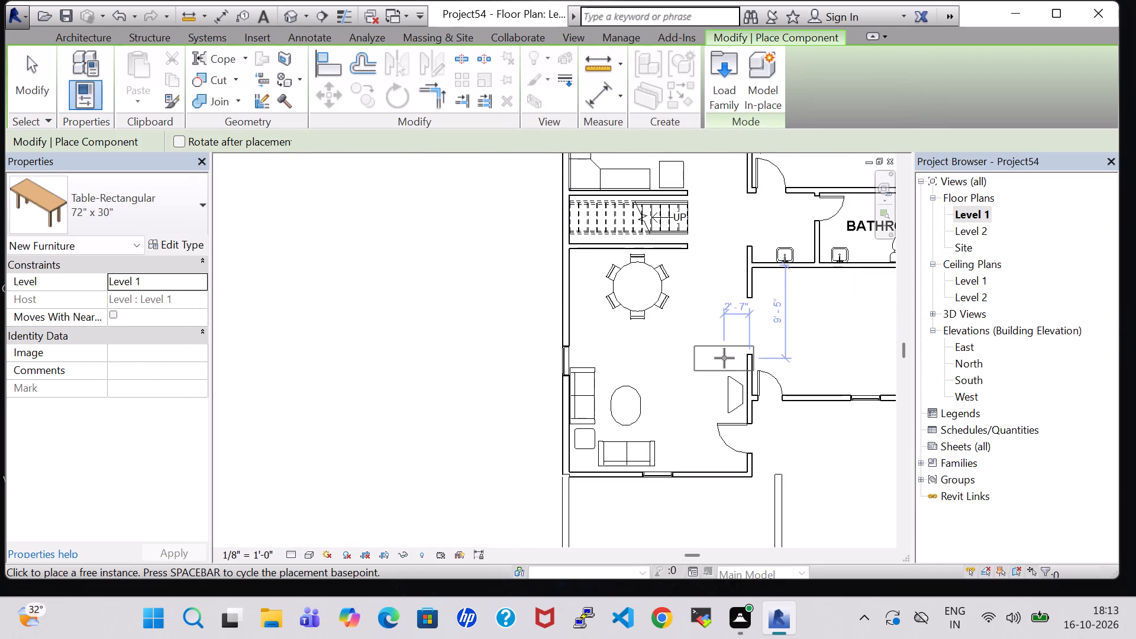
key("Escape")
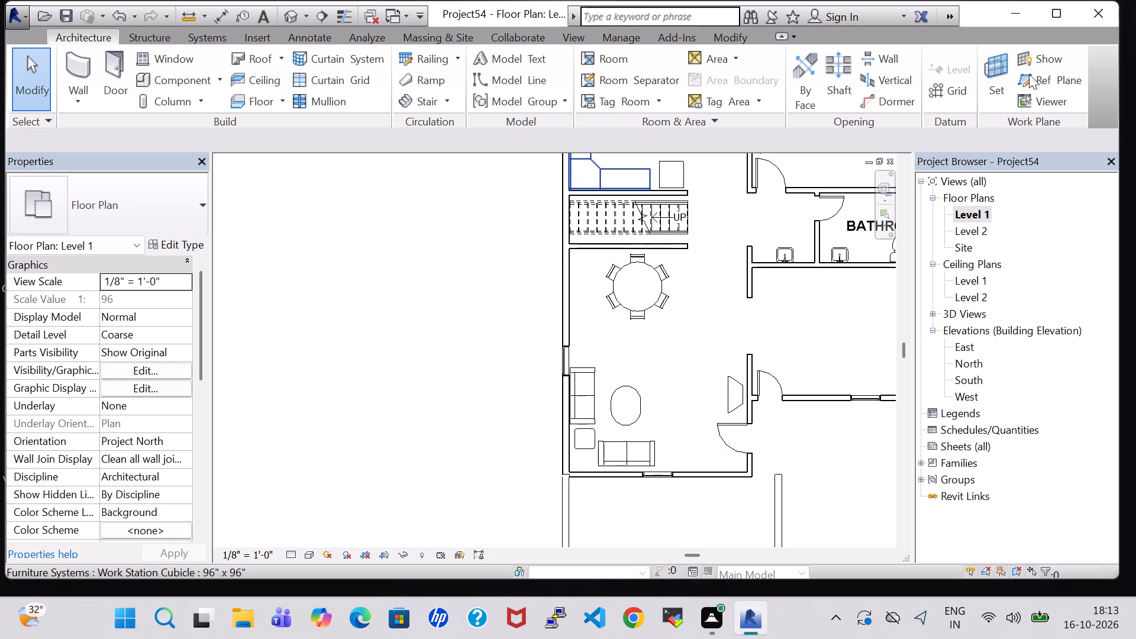
Place a tagged room in the open area between the round dining table and the seating group on Level 1.
left_click(614, 59)
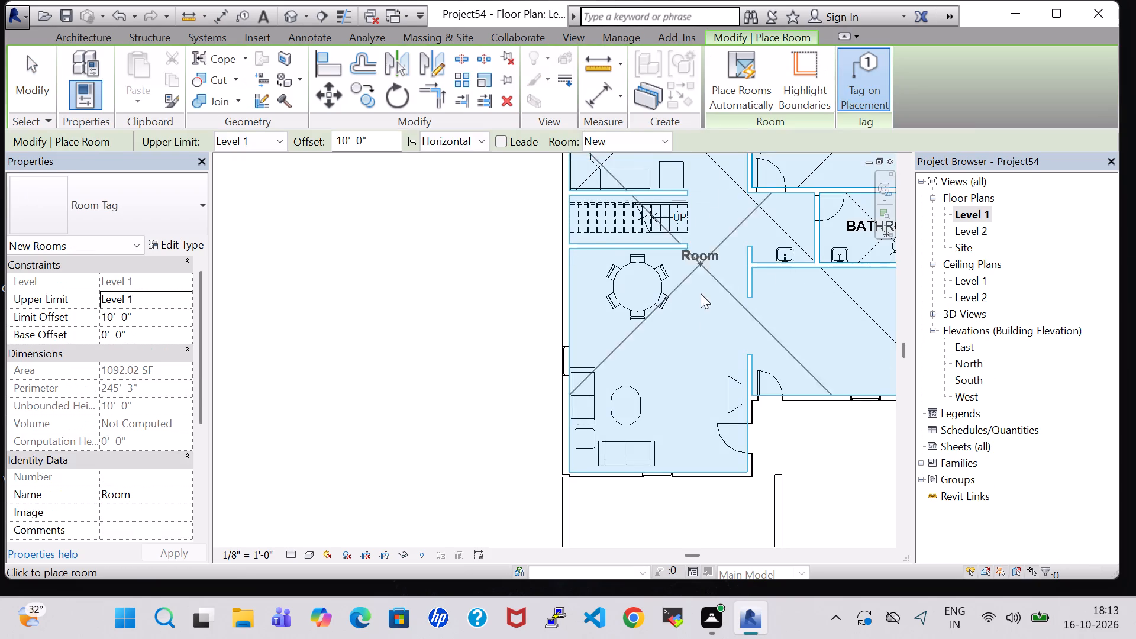
left_click(661, 369)
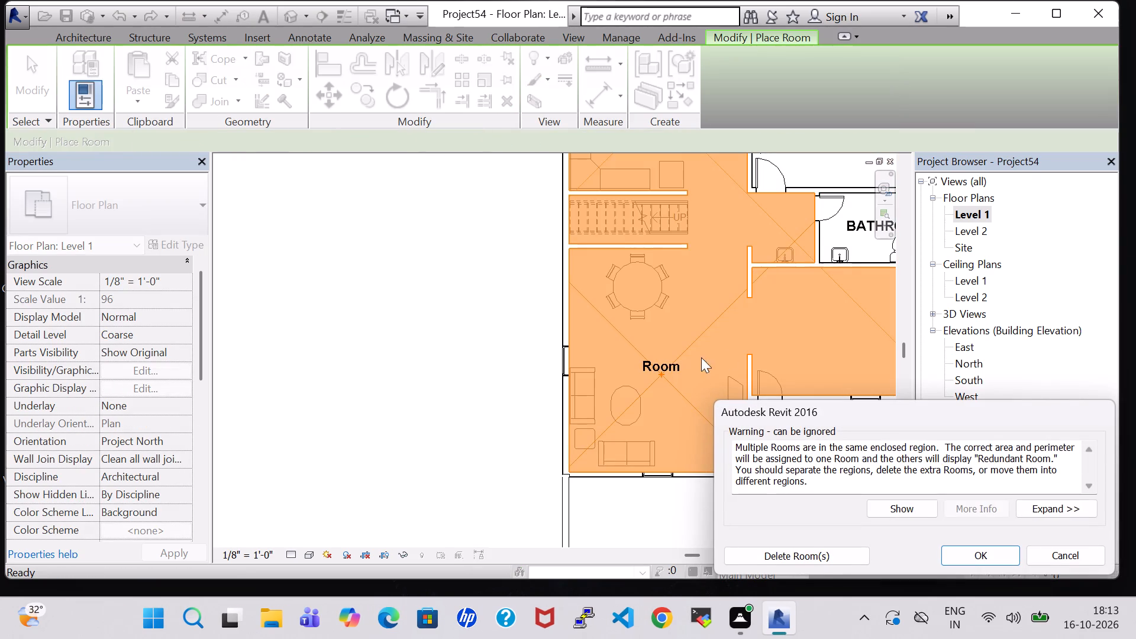
left_click(993, 559)
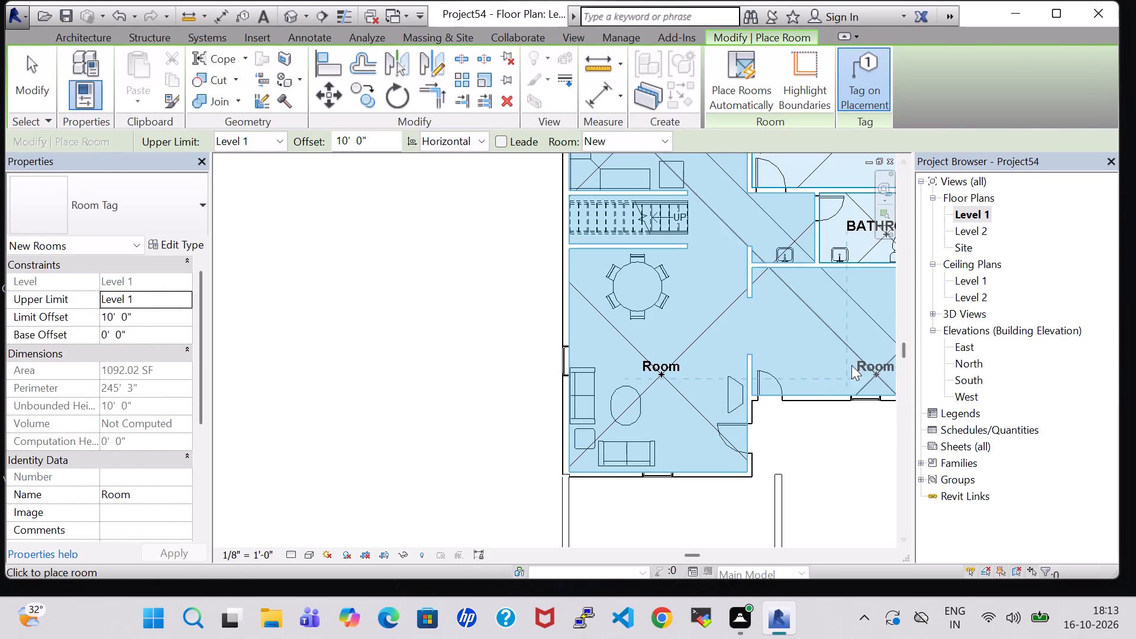
key("Escape")
key("Escape")
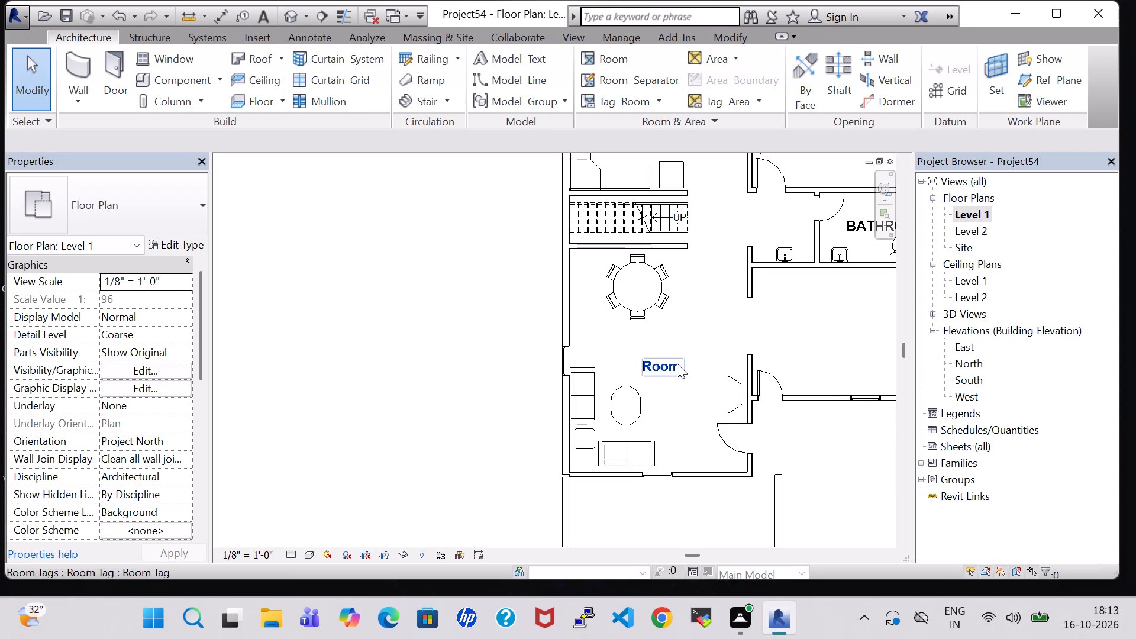
Rename the new room between the dining table and the sofas DINING/LIVING.
left_click(677, 363)
left_click(677, 363)
left_click(677, 363)
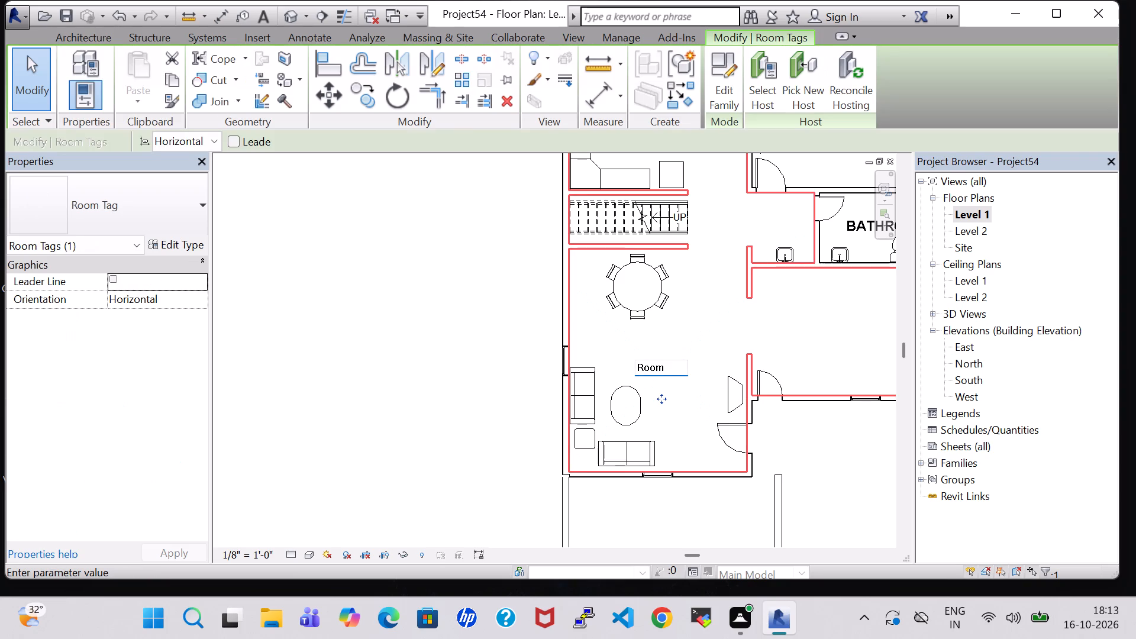
key("BackSpace")
key("BackSpace")
key("BackSpace")
key("BackSpace")
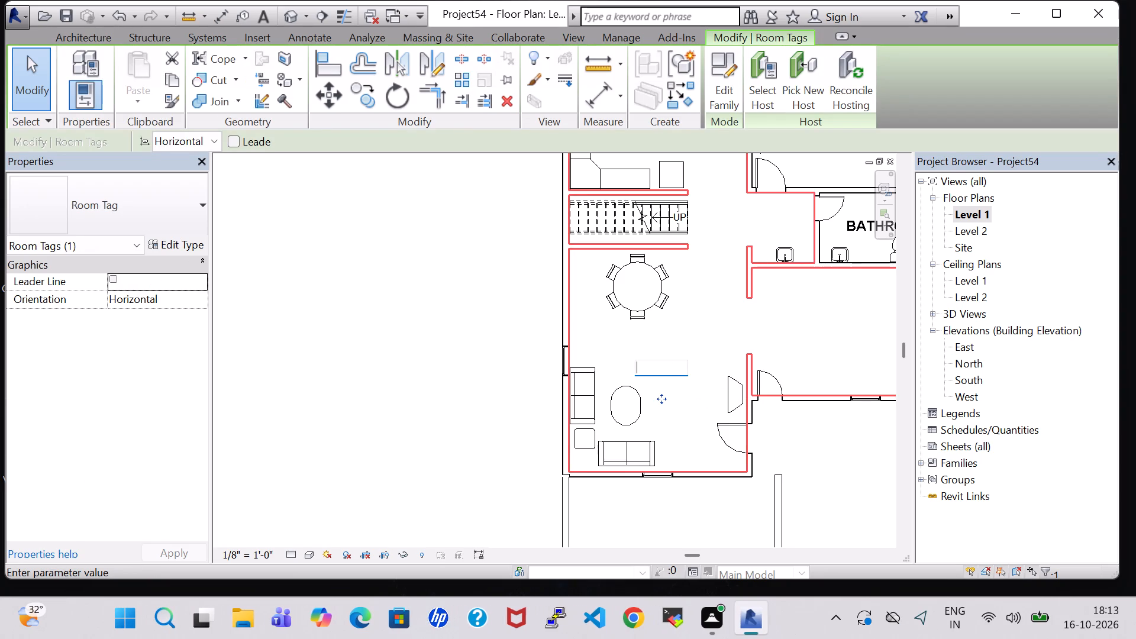
type("DINING")
key("slash")
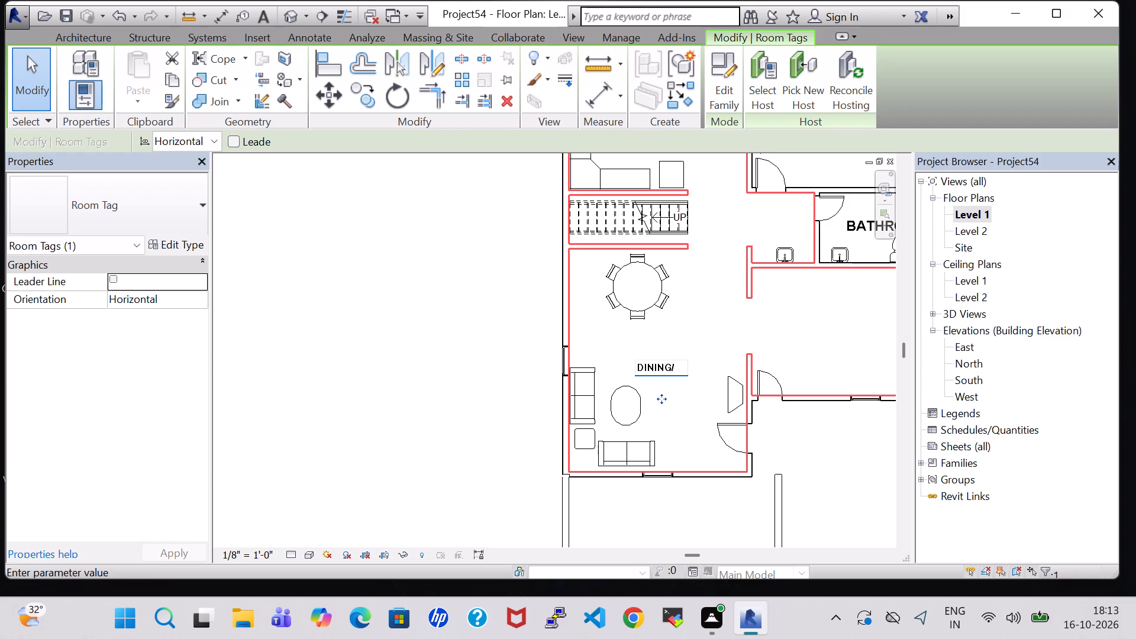
type("LIVING")
key("Return")
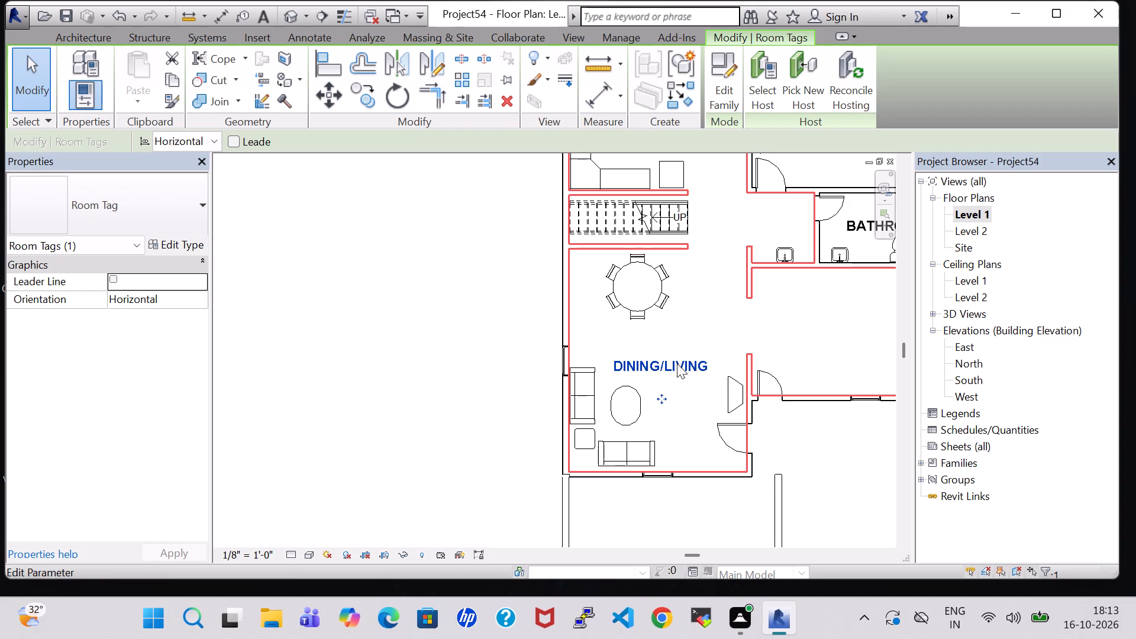
Move the DINING/LIVING room tag four increments north, clear of the seating group.
key("Up")
key("Up")
key("Up")
key("Up")
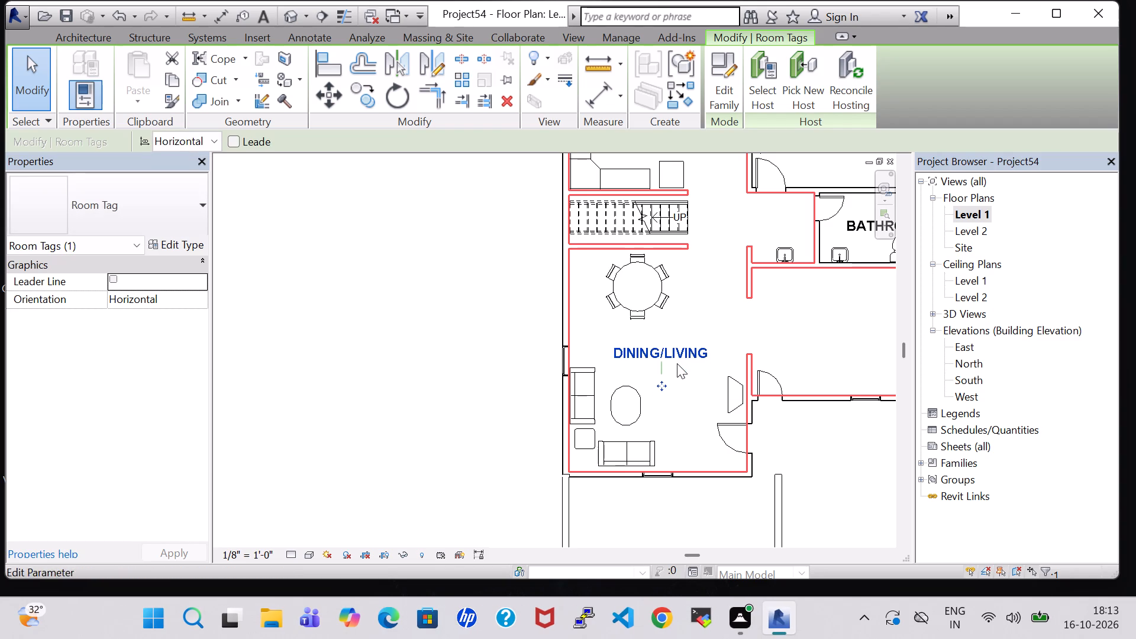
left_click(842, 311)
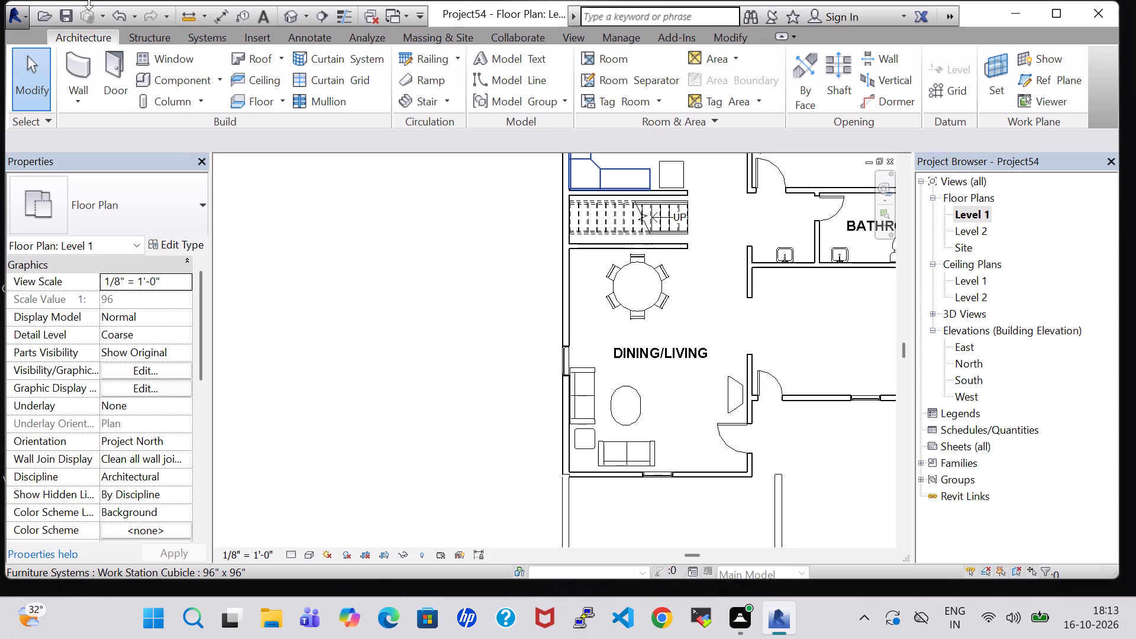
Place another Sofa-Corbu in the unlabelled room east of DINING/LIVING, in front of its south window, about 9'-4" from the west wall.
scroll(814, 337, "down", 2)
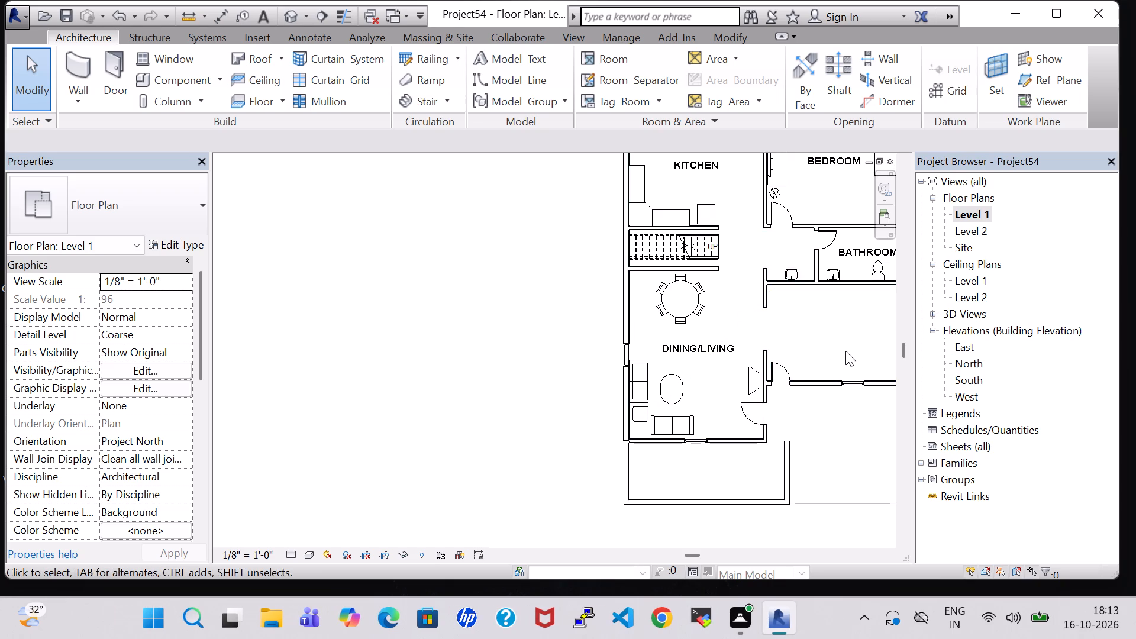
middle_click_drag(845, 351, 787, 348)
middle_click_drag(787, 348, 657, 342)
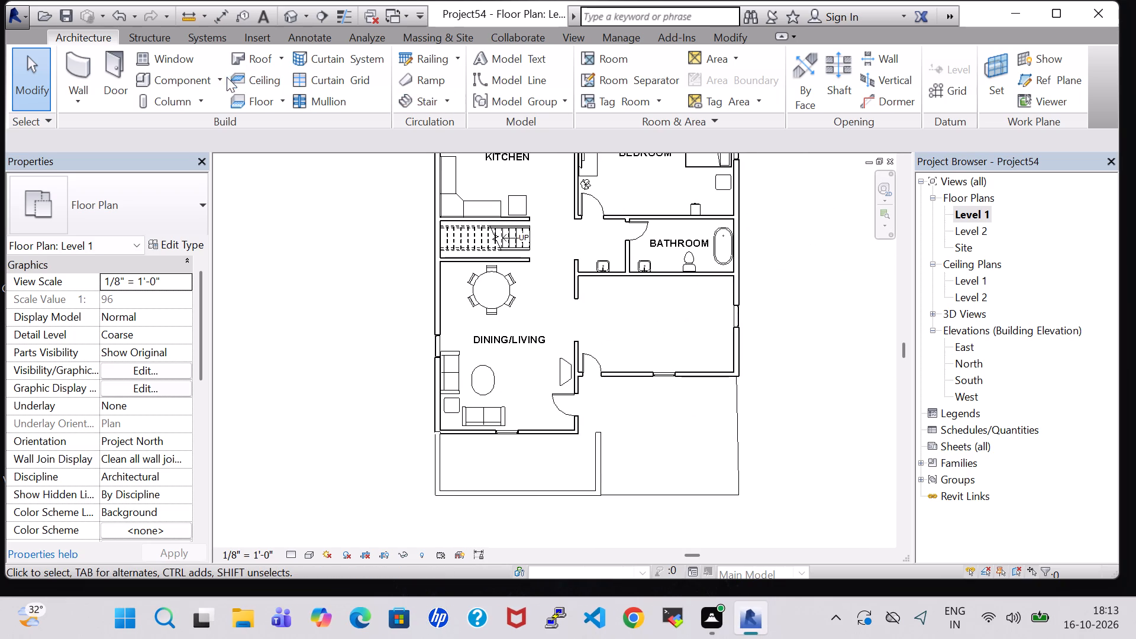
left_click(176, 77)
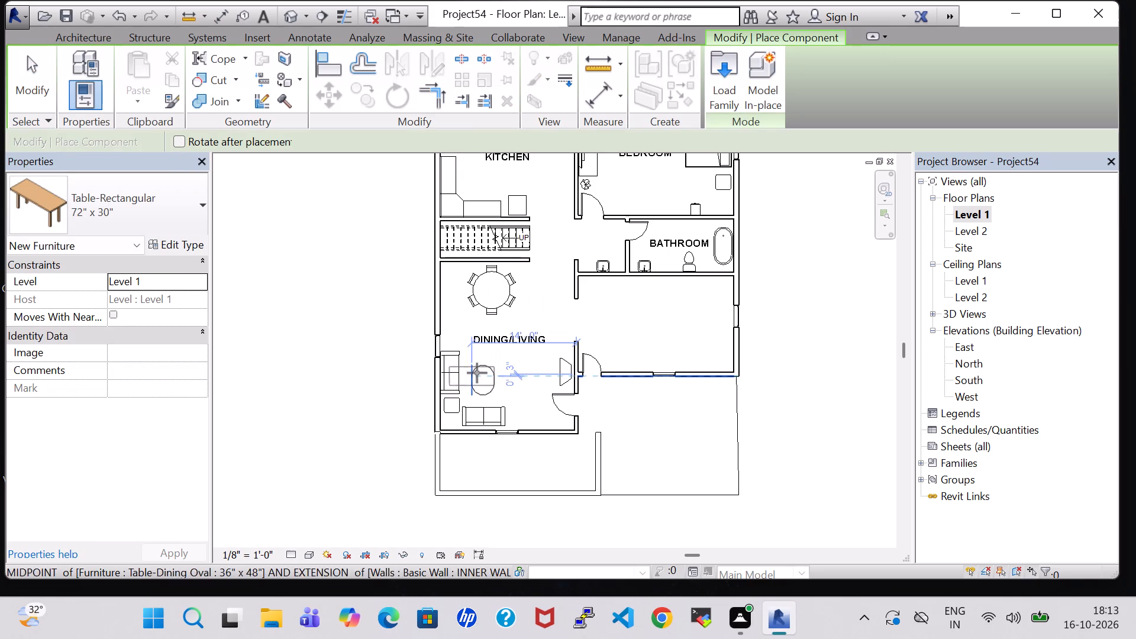
key("Escape")
left_click(453, 369)
right_click(453, 369)
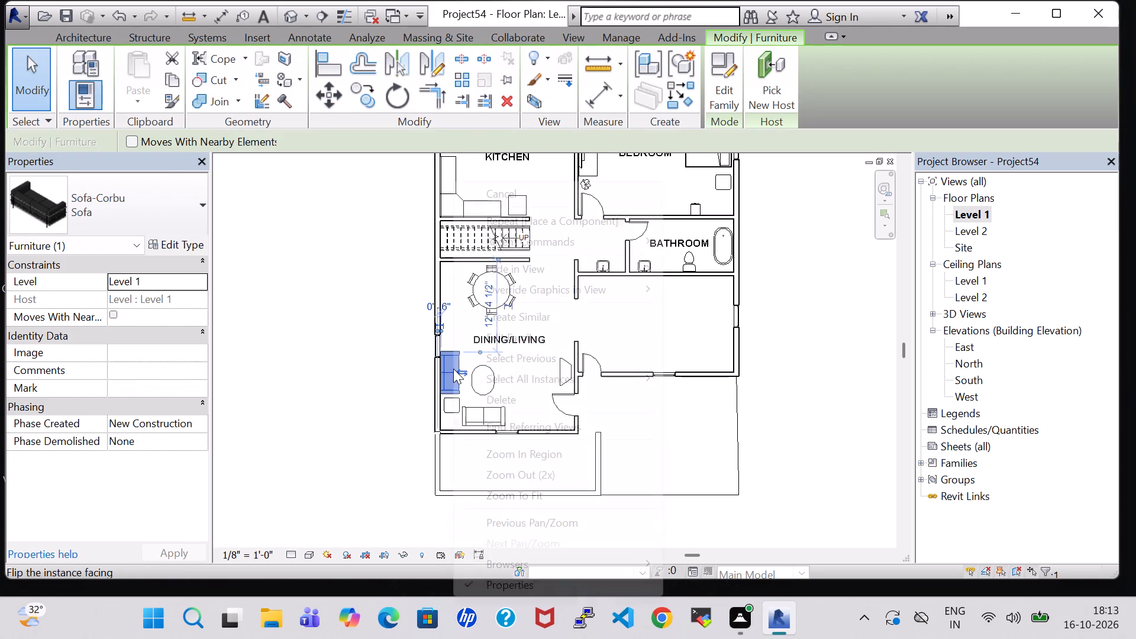
left_click(547, 316)
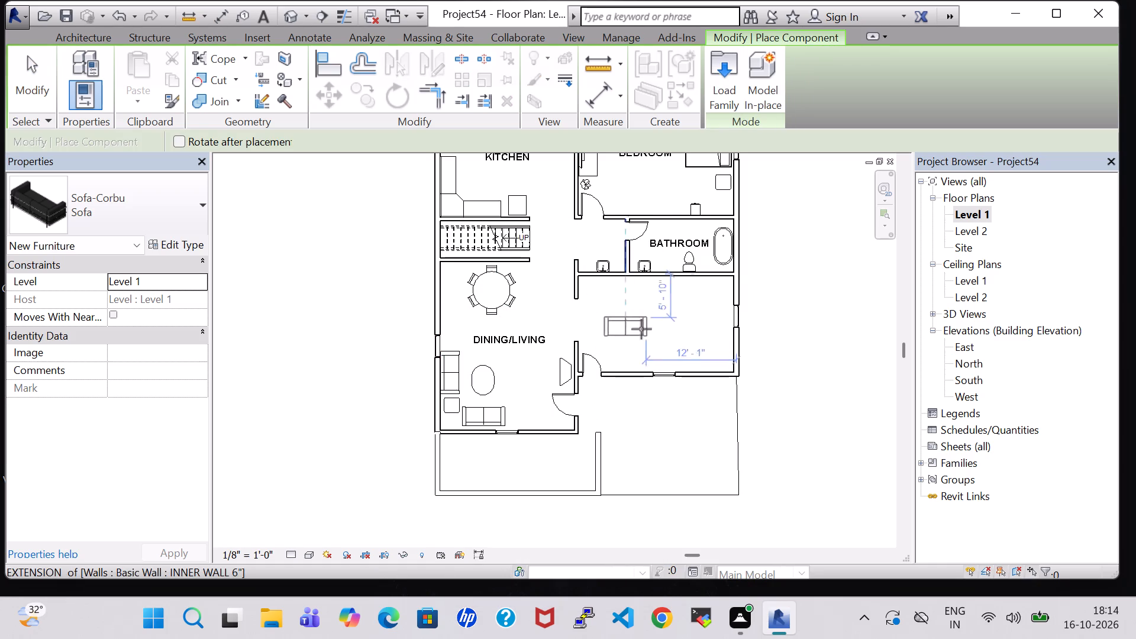
key("space")
key("space")
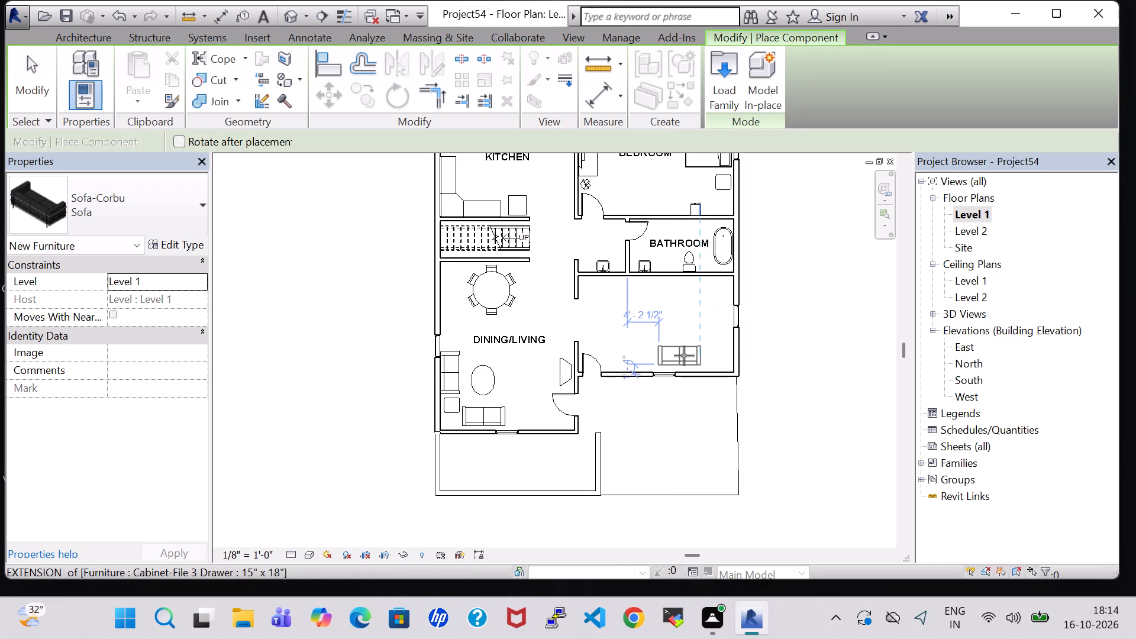
scroll(681, 356, "up", 7)
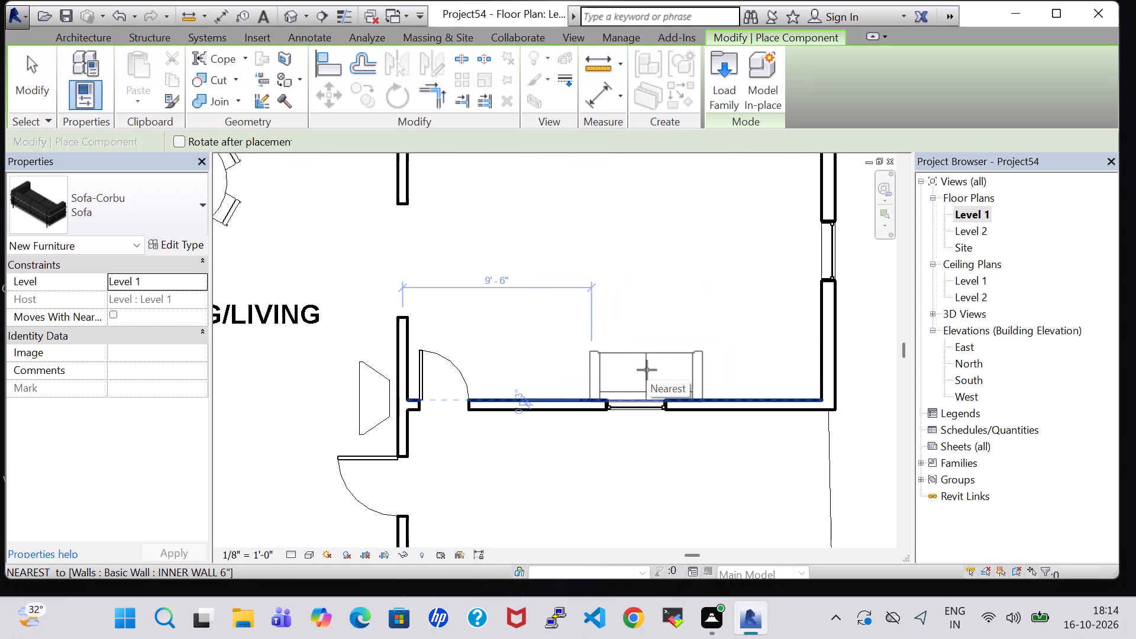
scroll(644, 360, "up", 3)
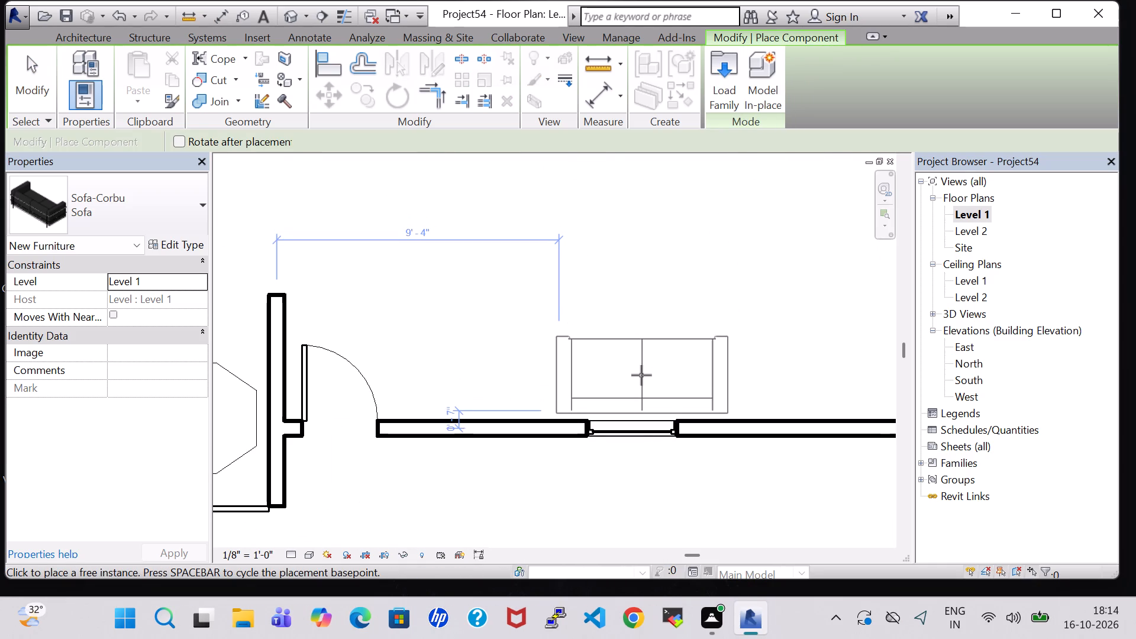
left_click(641, 375)
key("Escape")
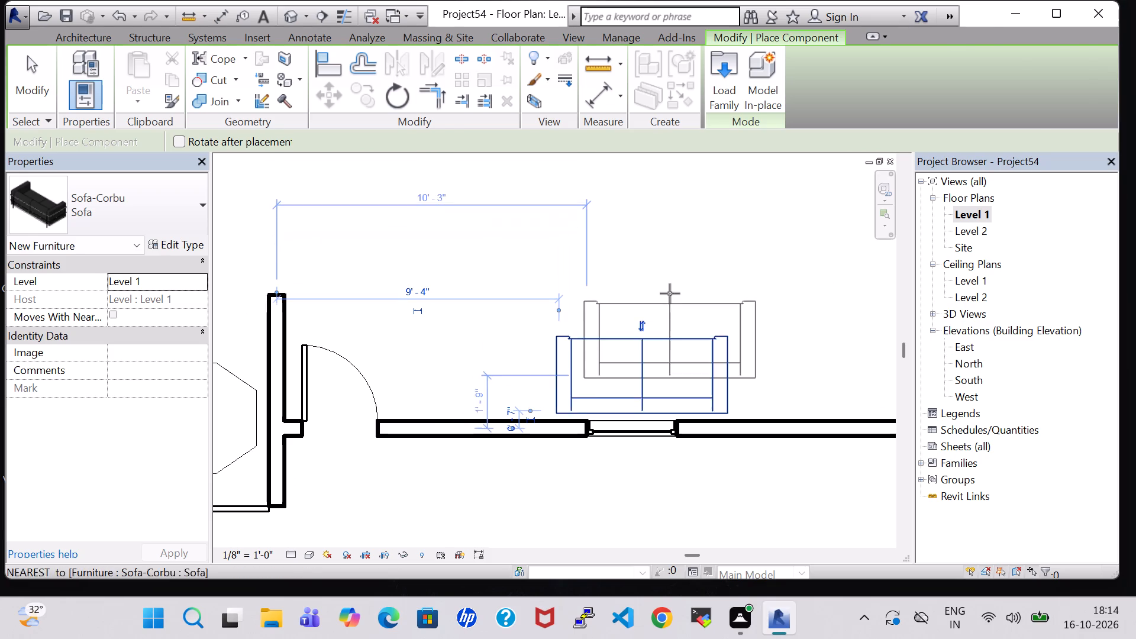
key("Escape")
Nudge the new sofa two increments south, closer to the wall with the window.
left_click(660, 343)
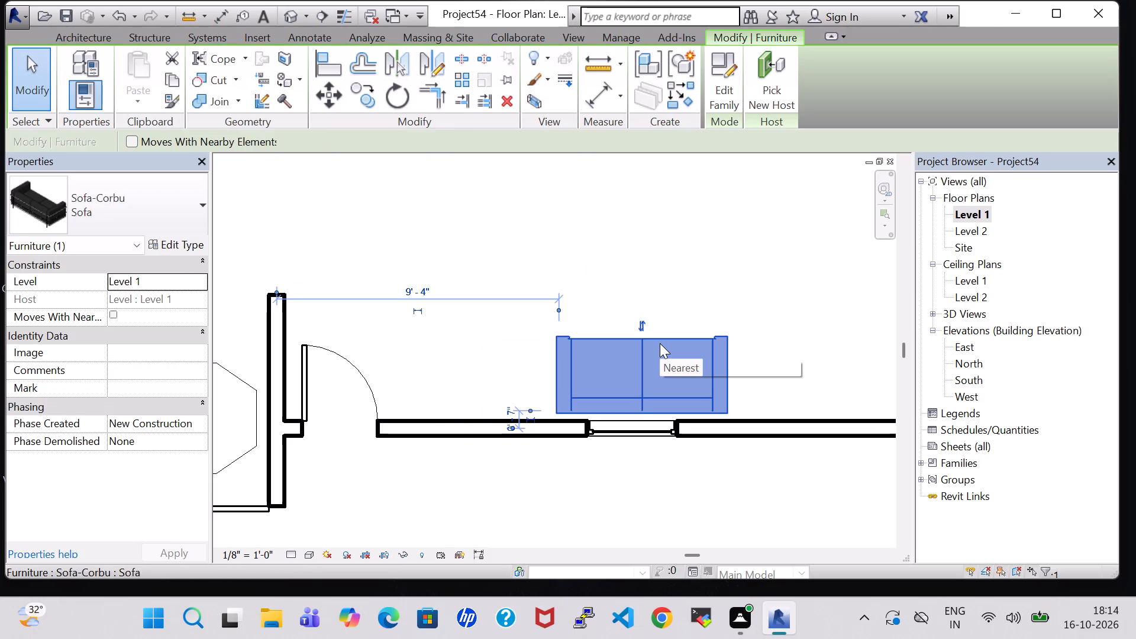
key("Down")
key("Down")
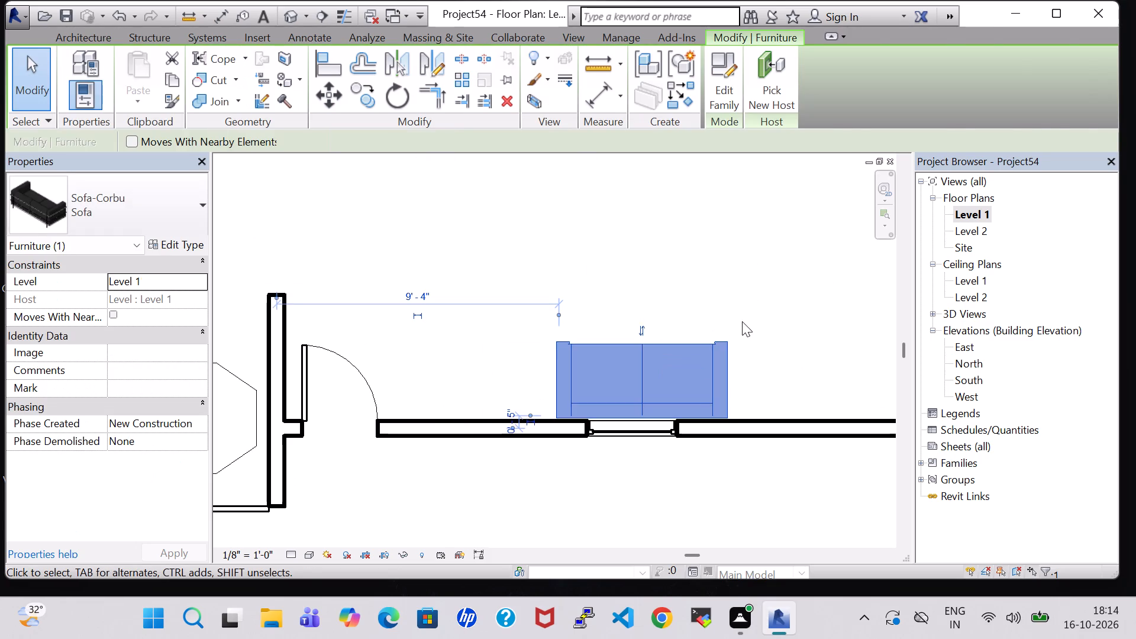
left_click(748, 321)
Load the Desk family from the US Imperial Furniture Tables folder, overwriting the existing version.
scroll(748, 321, "down", 7)
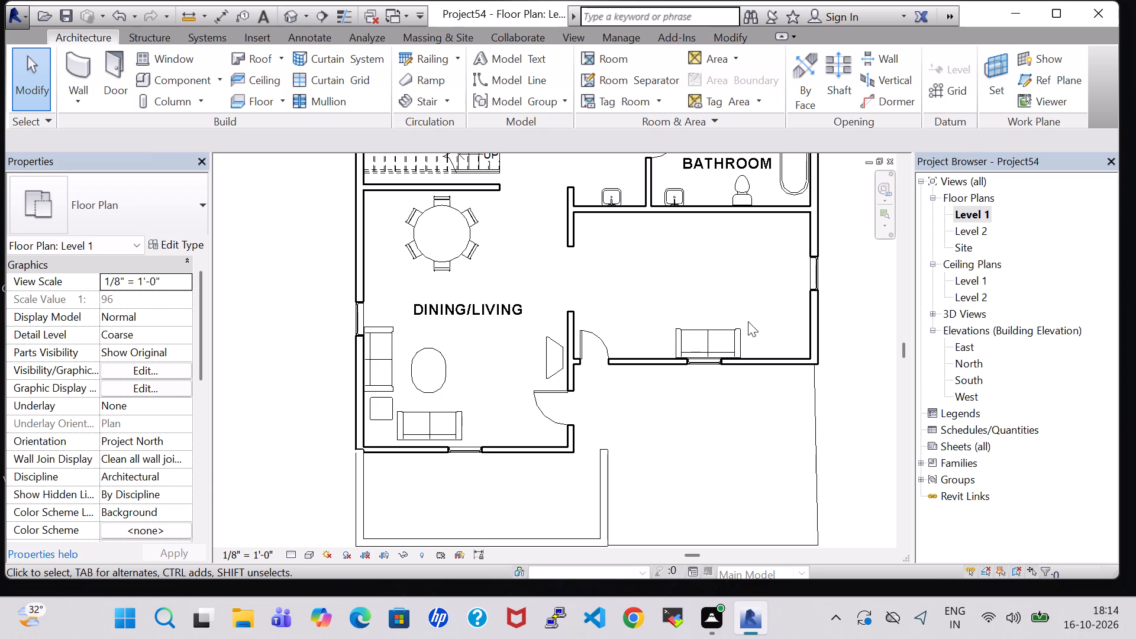
left_click(154, 80)
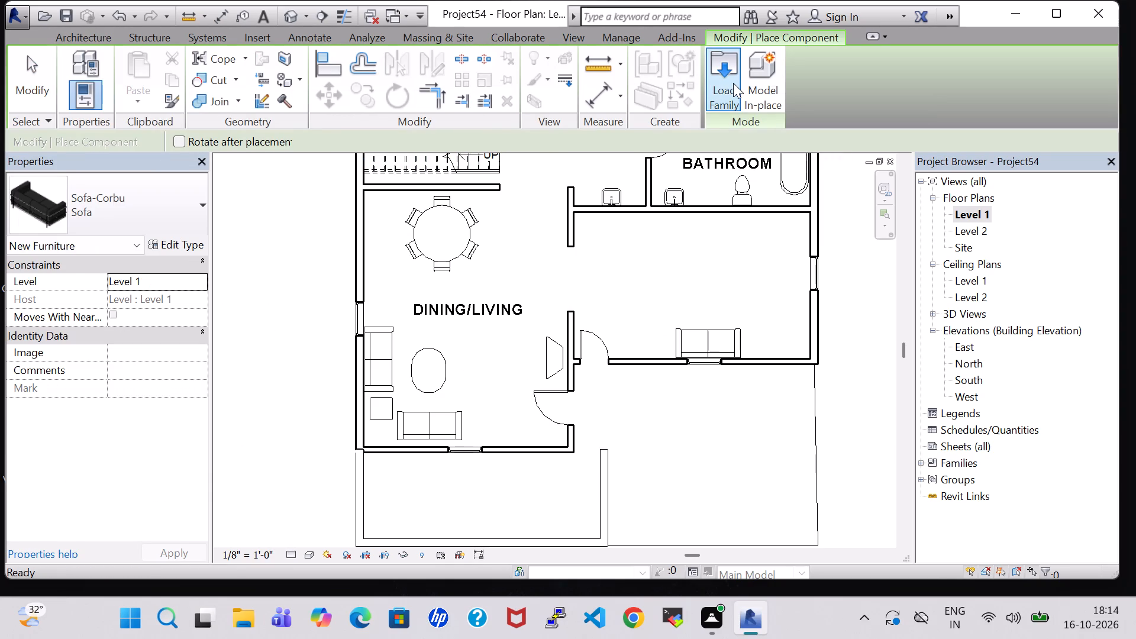
left_click(733, 83)
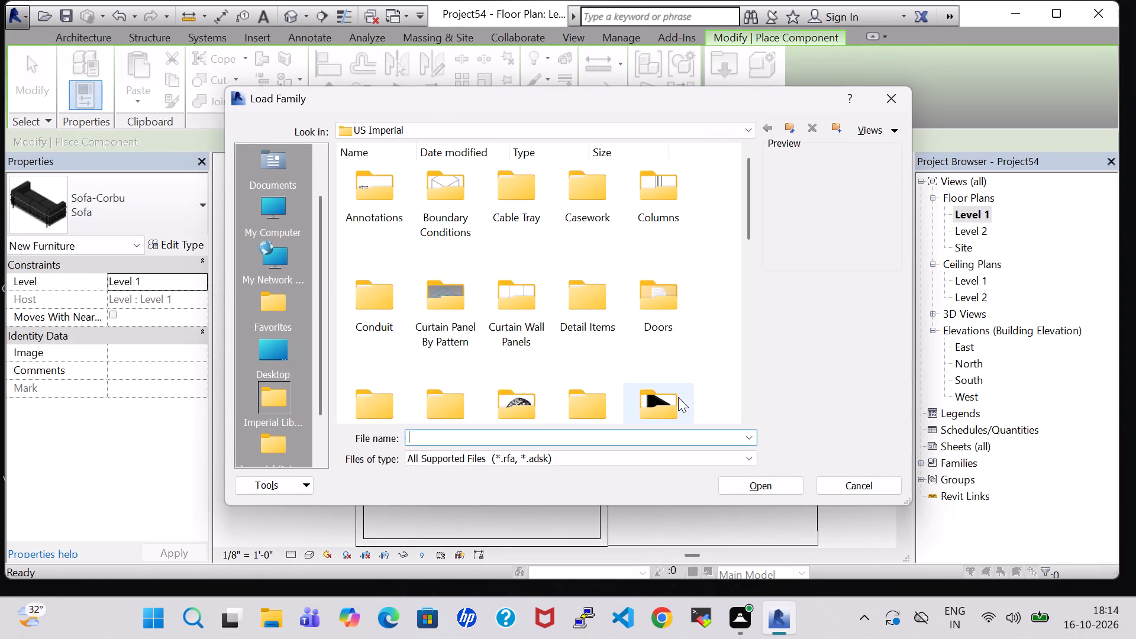
double_click(669, 395)
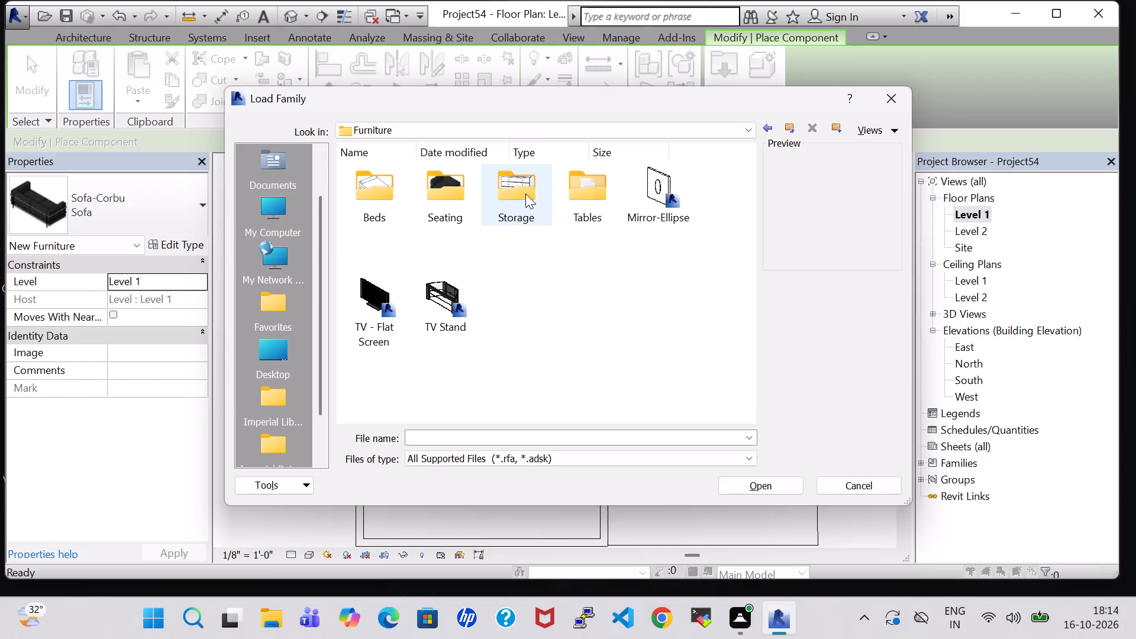
double_click(588, 199)
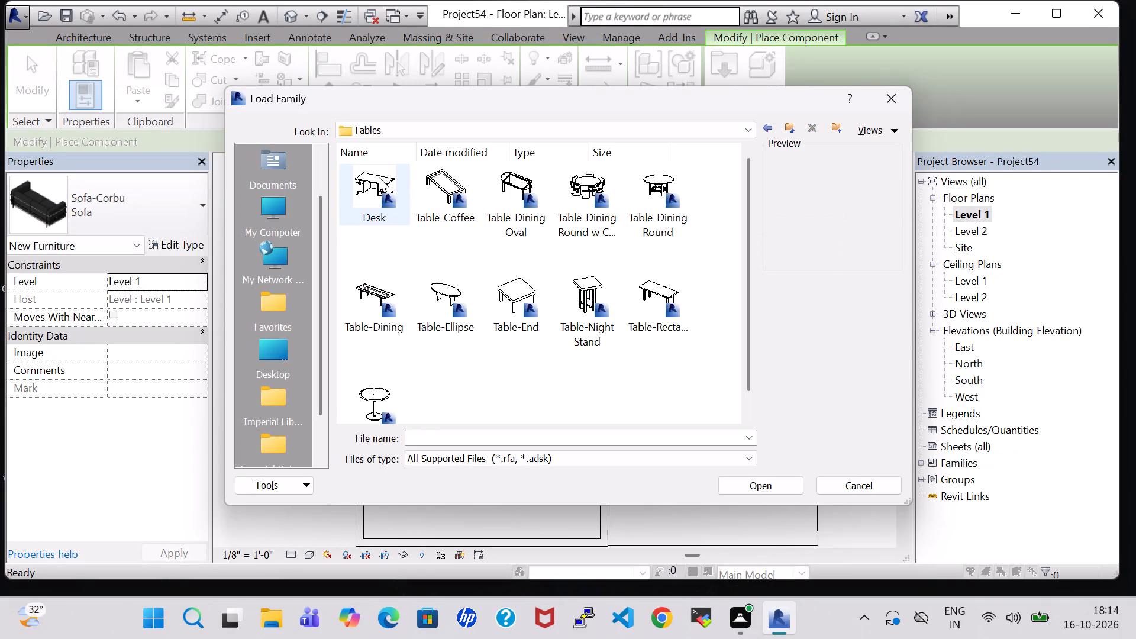
left_click(379, 177)
left_click(753, 478)
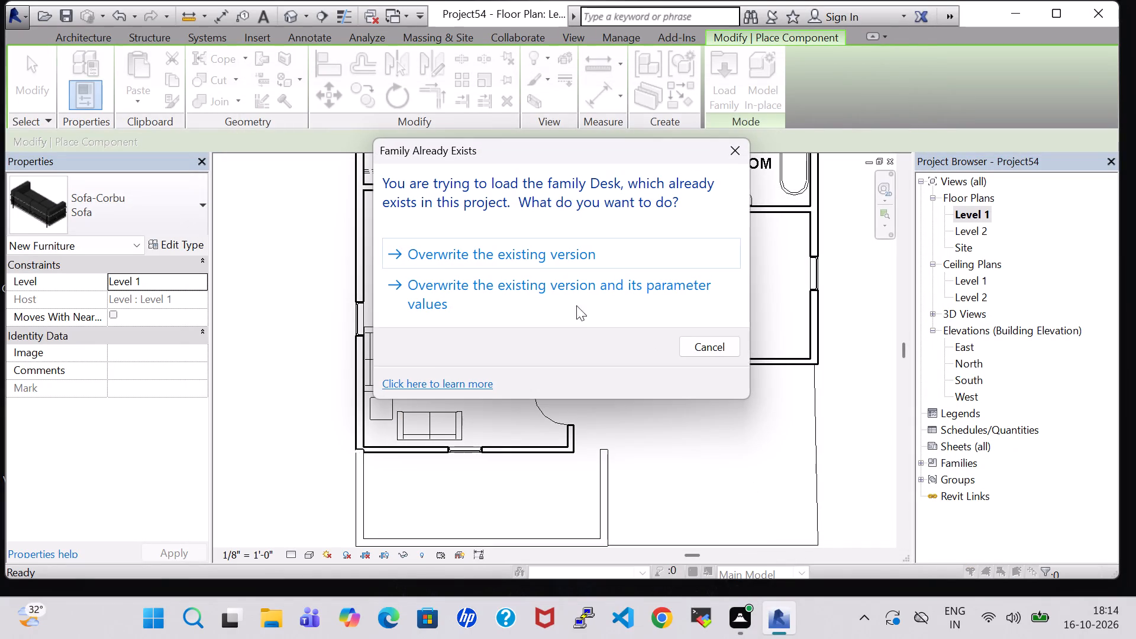
left_click(531, 263)
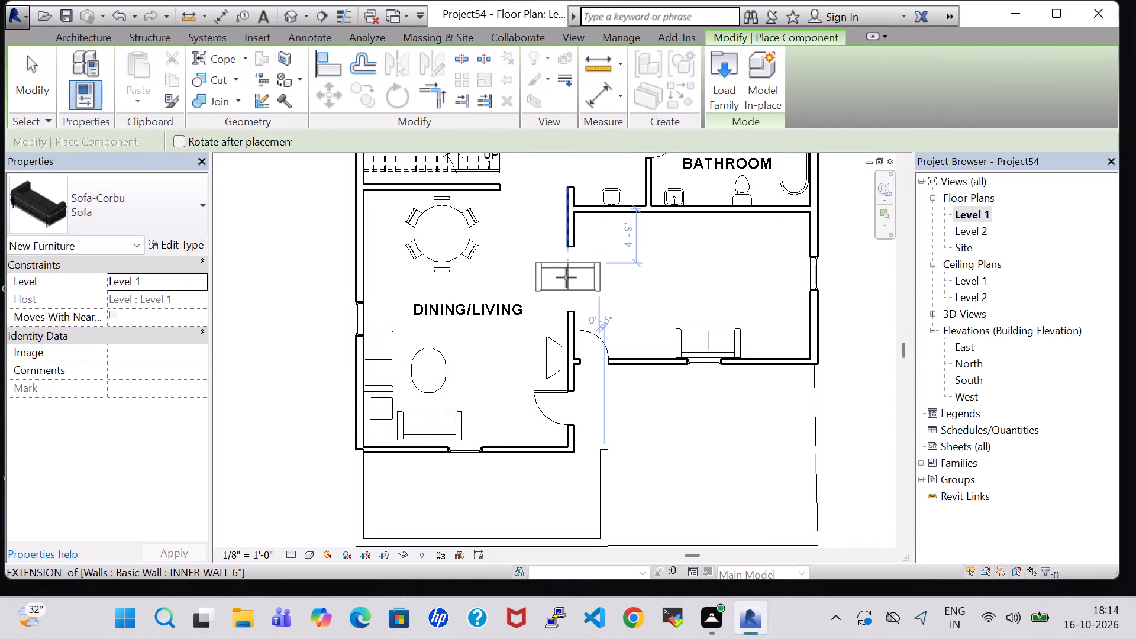
key("Escape")
Place a Desk 60" x 30" Student lengthwise east-west, centred north of the new sofa, about 6'-10" from the east wall.
left_click(158, 86)
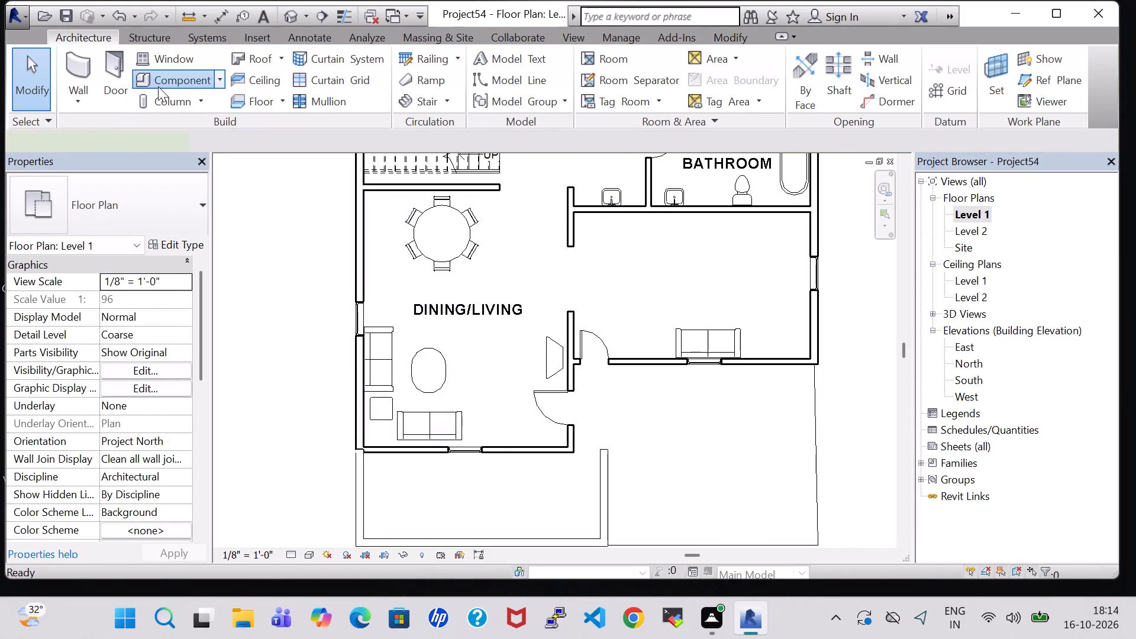
left_click(137, 191)
scroll(141, 340, "up", 10)
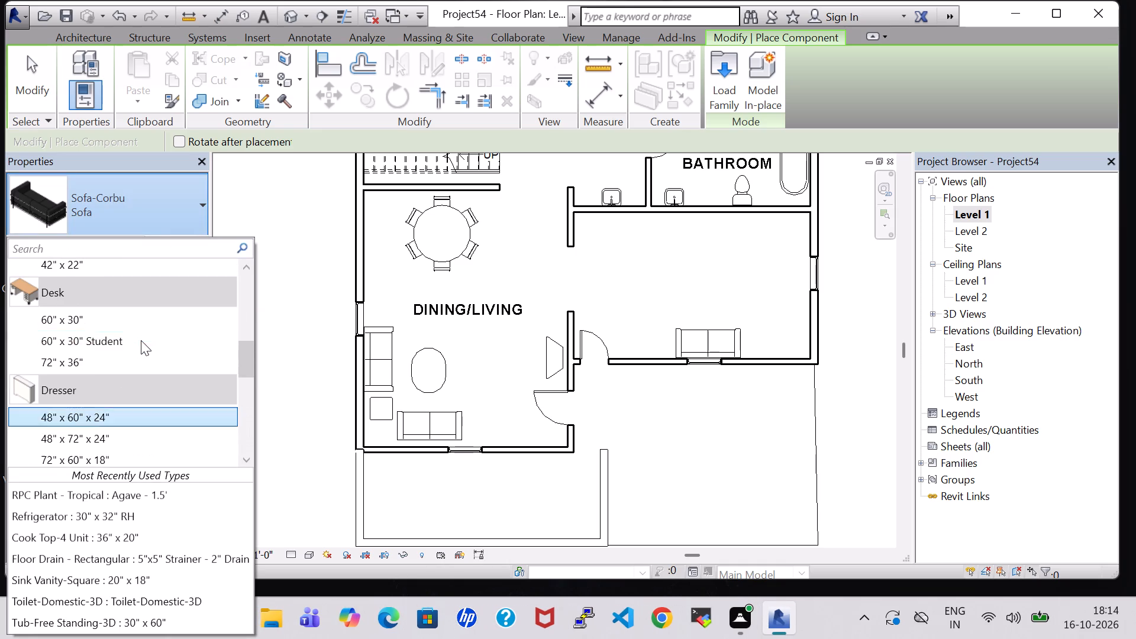
left_click(134, 337)
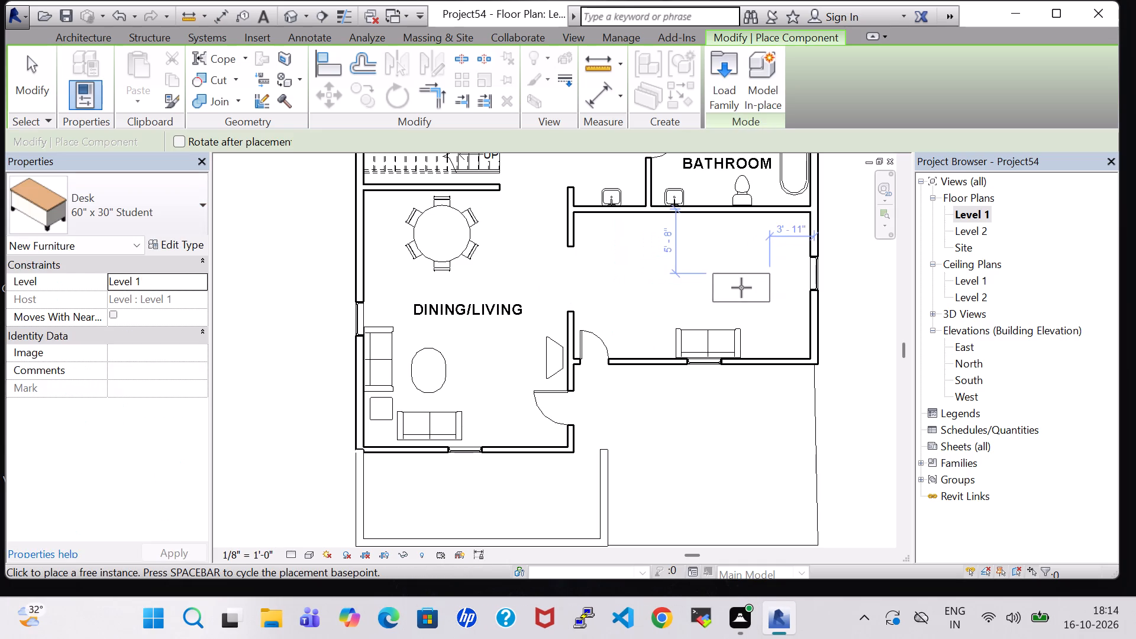
key("space")
key("space")
key("space")
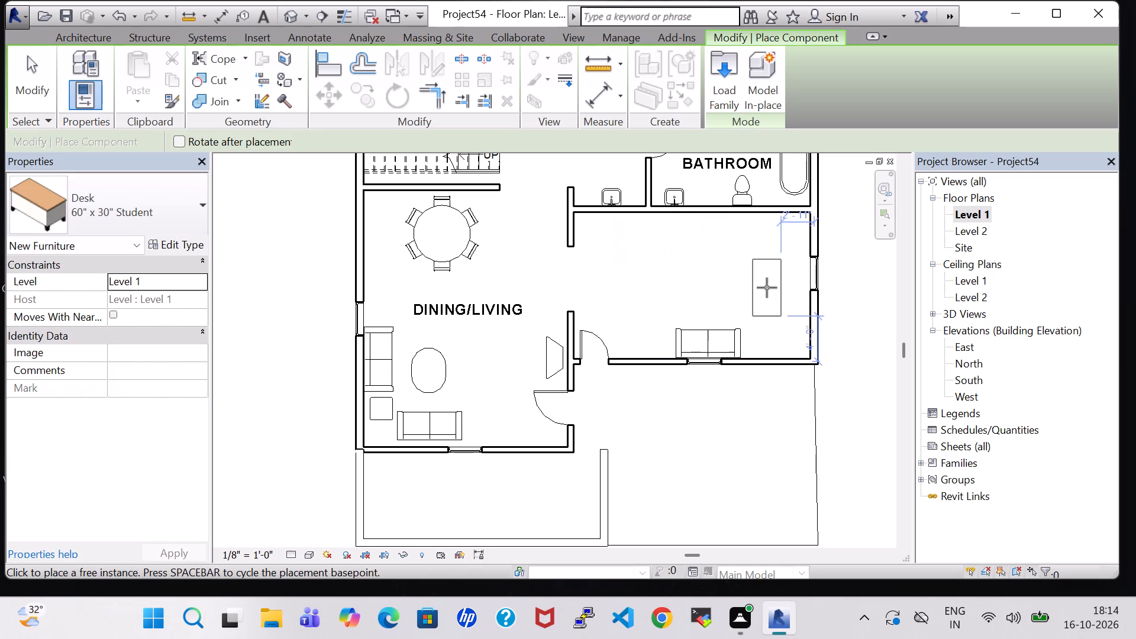
key("space")
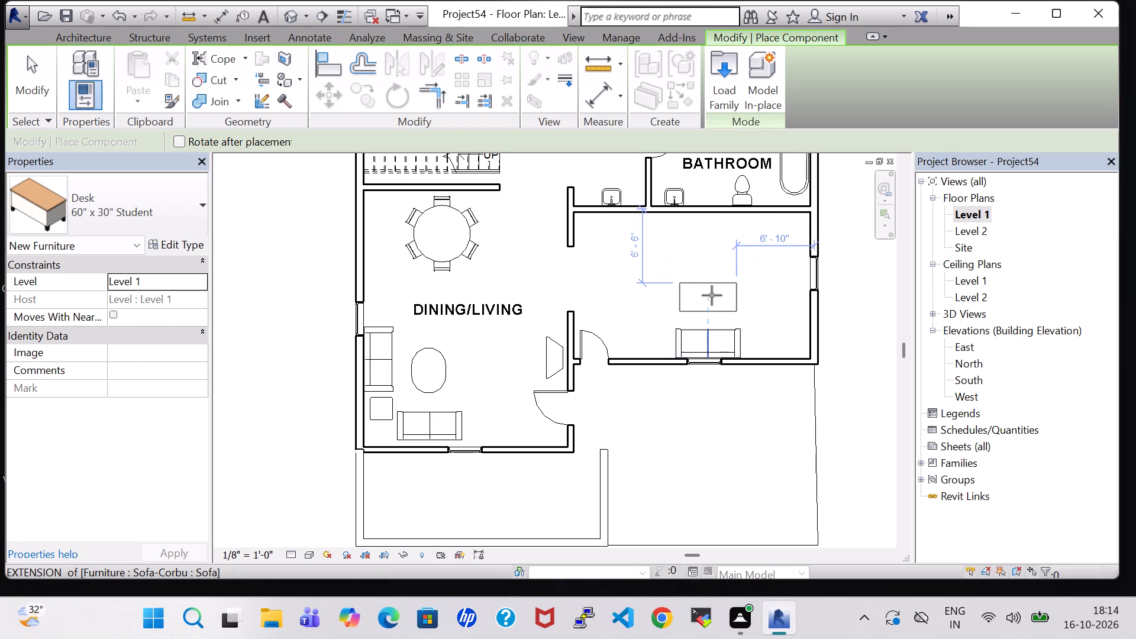
left_click(712, 295)
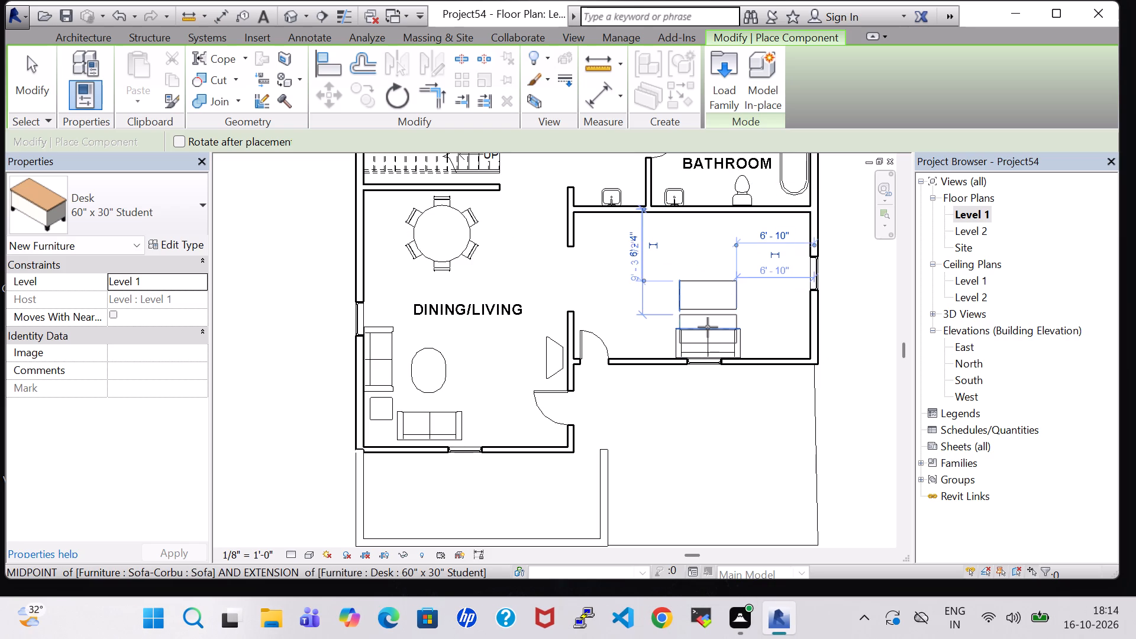
key("Escape")
key("Escape")
Nudge the sofa 15 increments north over the desk and flip it to face south.
left_click(708, 330)
key("Up")
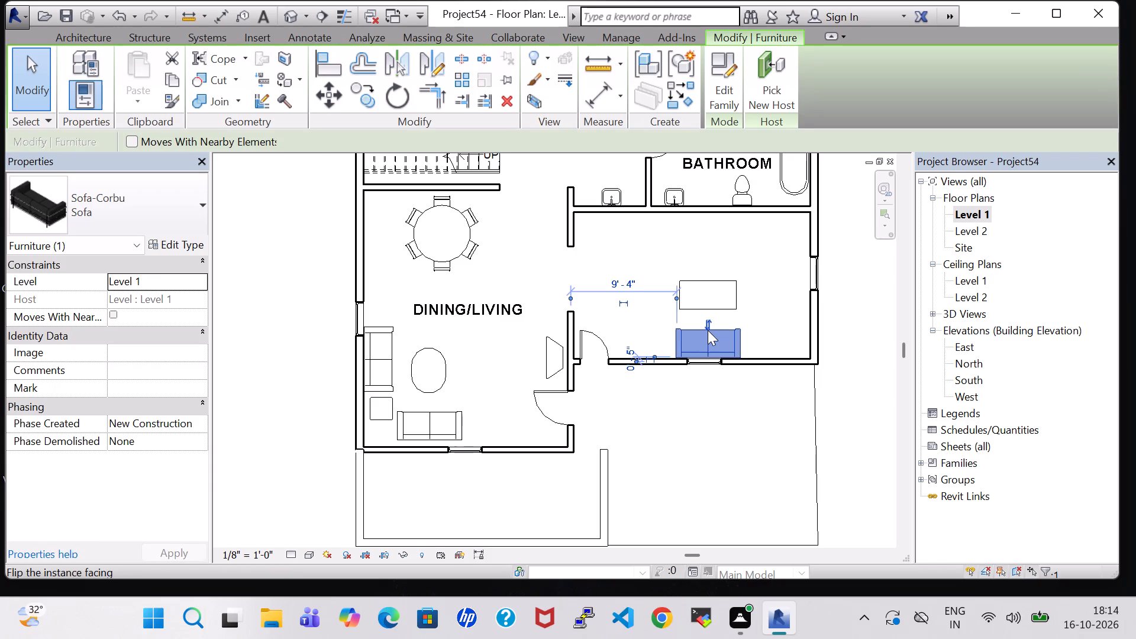
key("Up")
key("Up")
key("Up")
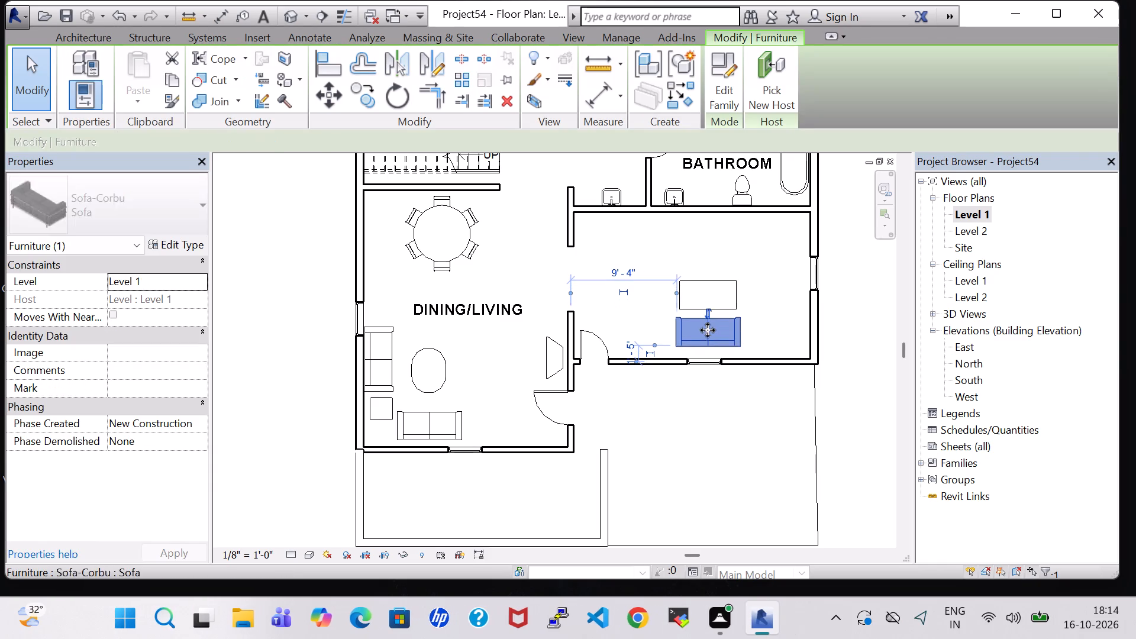
key("Up")
key("Up")
key("Up")
key("Up")
key("Up")
key("Up")
key("Up")
key("Up")
key("Up")
key("Up")
key("Up")
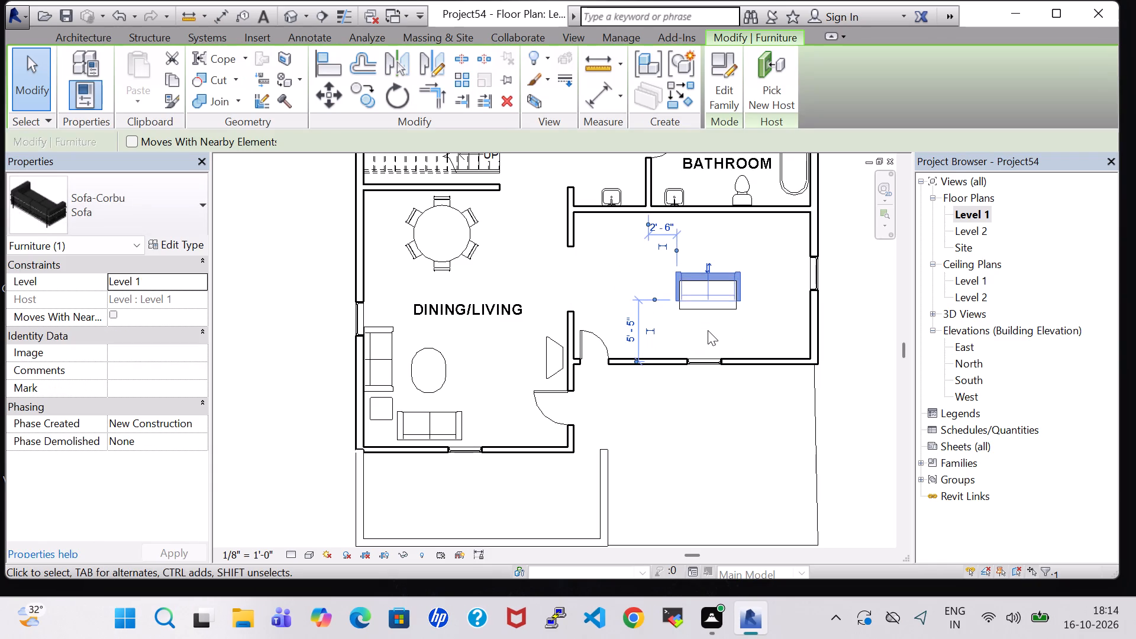
key("space")
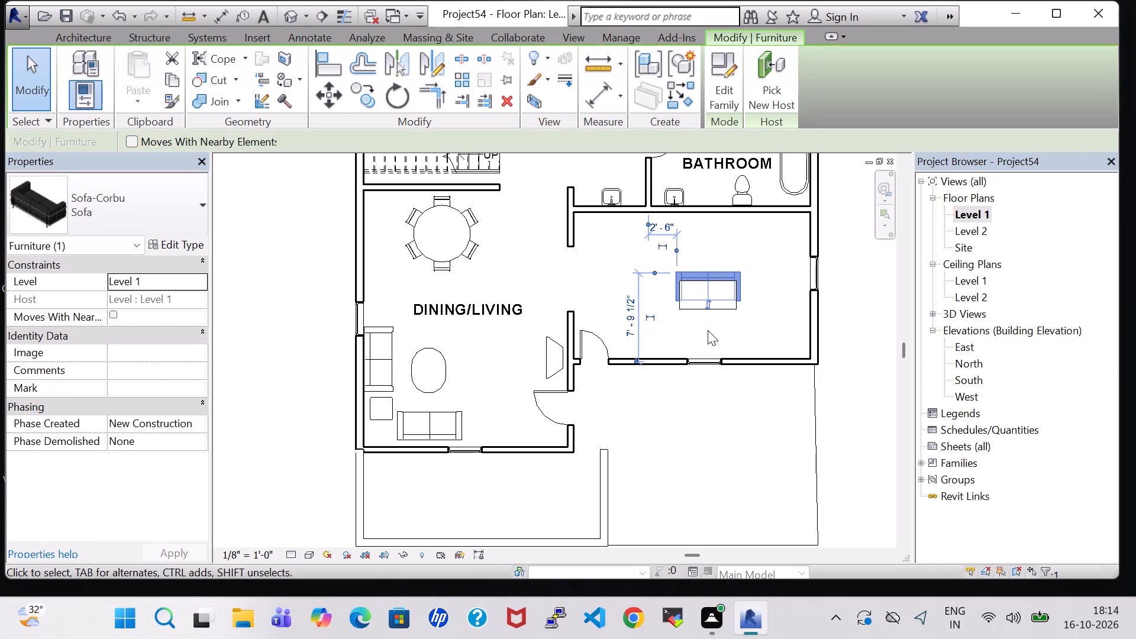
Nudge the sofa another 16 increments north, past the desk and up against the room's north wall.
key("Up")
key("Up")
key("Up")
key("Up")
key("Up")
key("Up")
key("Up")
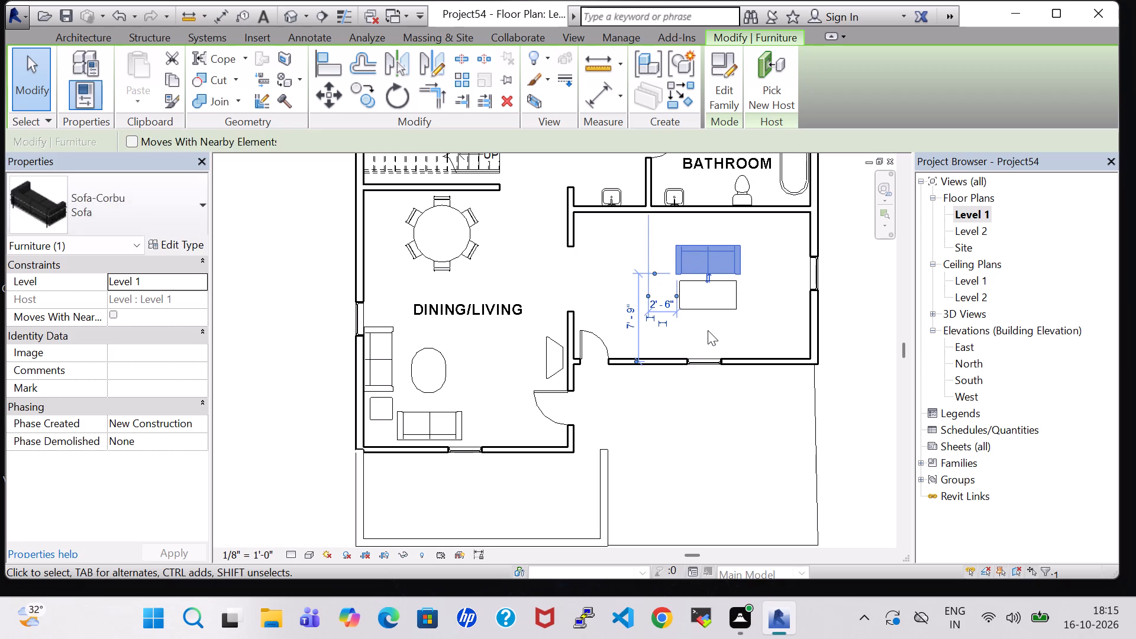
key("Up")
key("Up")
key("Up")
key("Up")
key("Up")
key("Up")
key("Up")
key("Up")
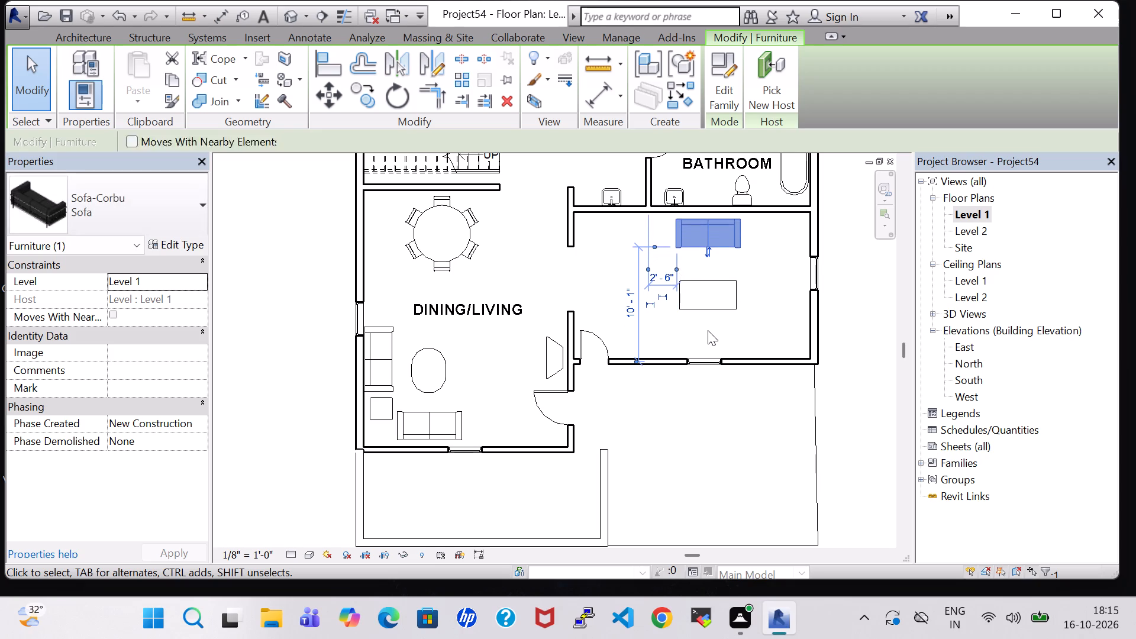
scroll(710, 293, "up", 3)
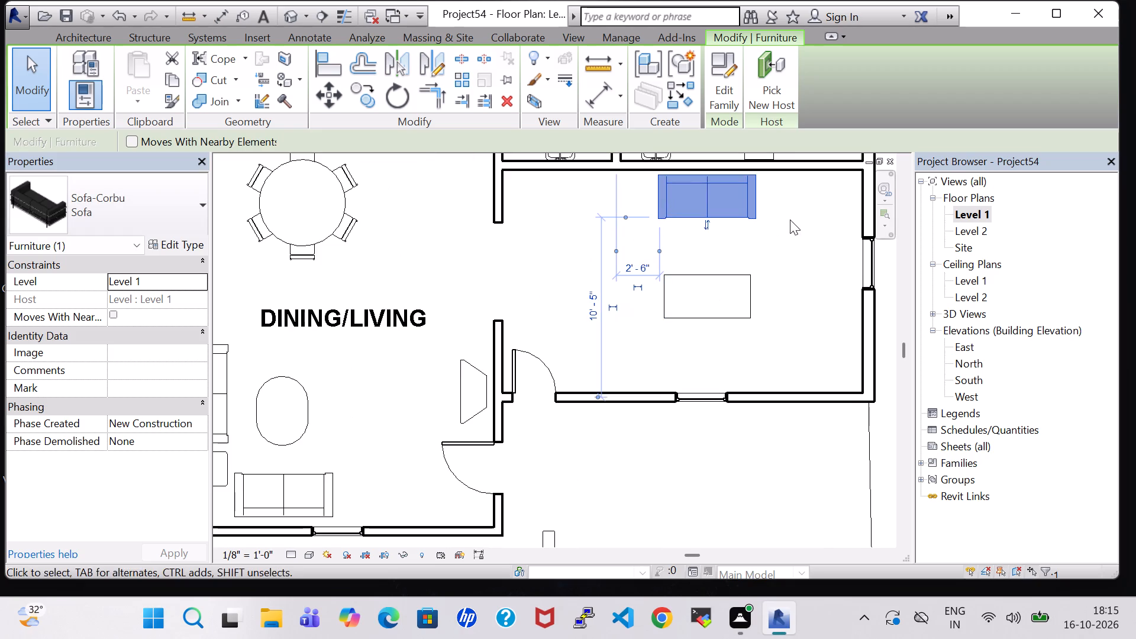
middle_click_drag(790, 220, 790, 285)
key("Up")
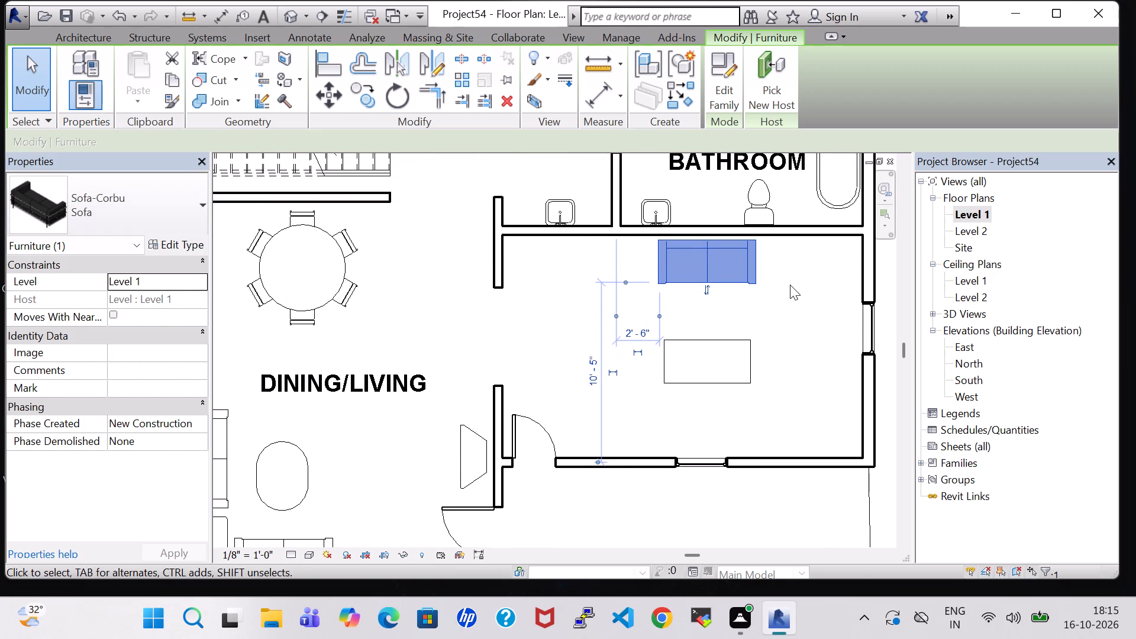
Nudge the sofa 16 increments east along the room's north wall.
key("Right")
key("Right")
key("Right")
key("Right")
key("Right")
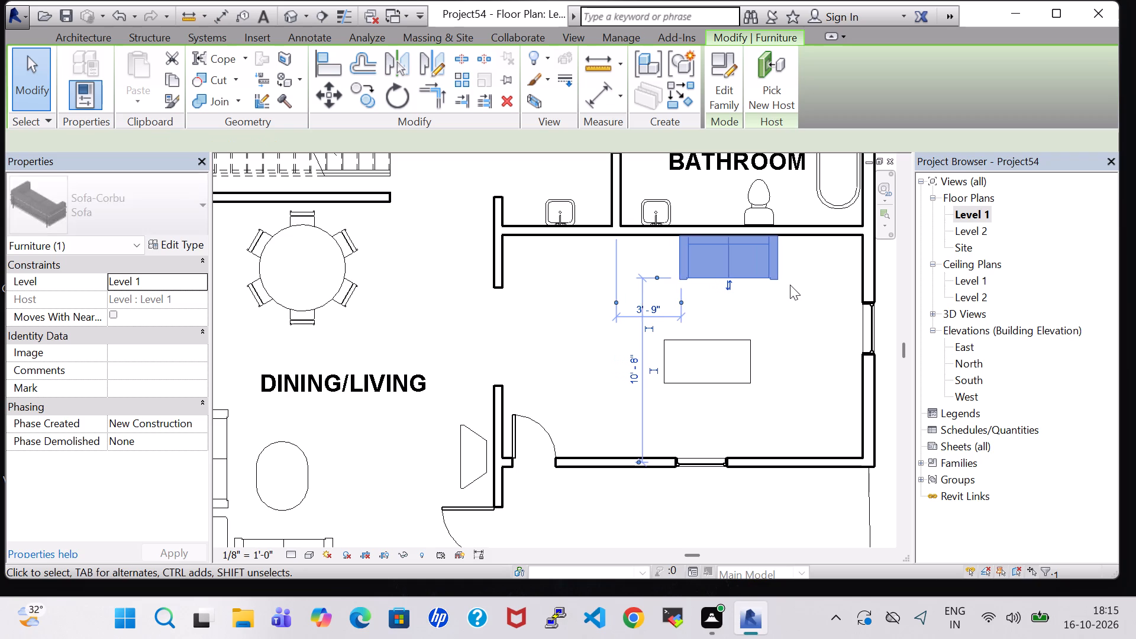
key("Right")
key("Right")
key("Right")
key("Right")
key("Right")
key("Right")
key("Right")
key("Right")
key("Right")
key("Right")
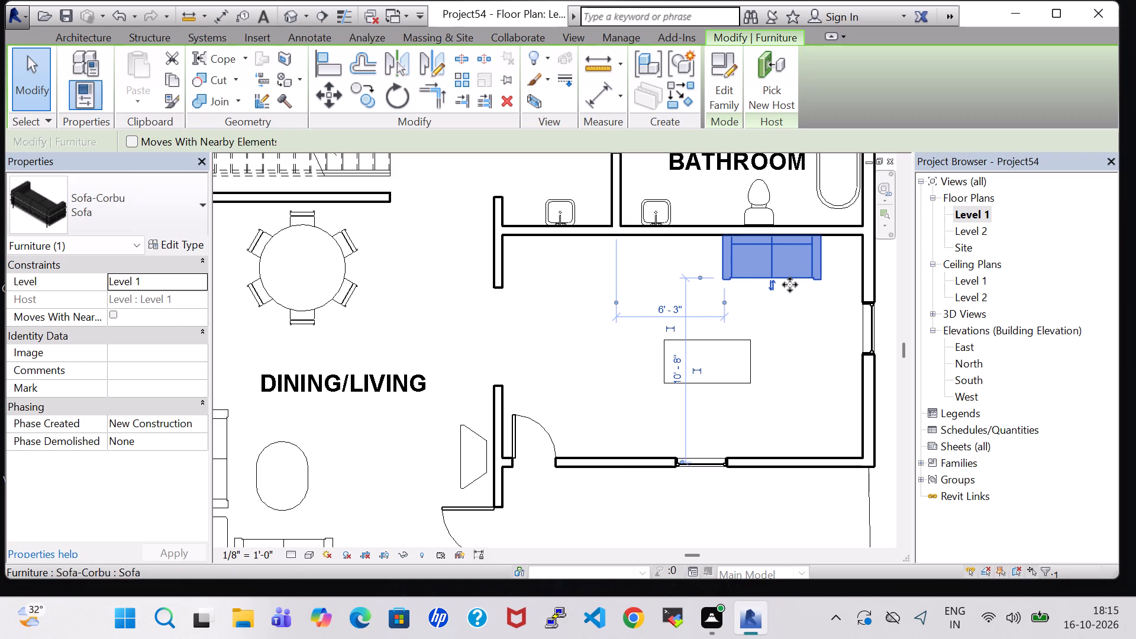
key("Right")
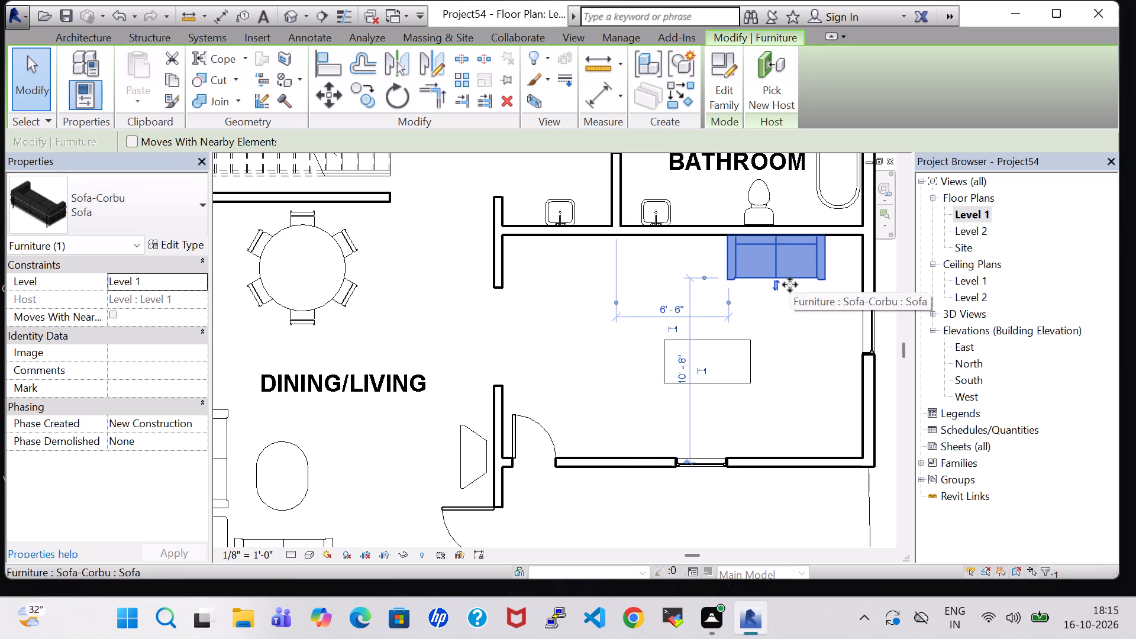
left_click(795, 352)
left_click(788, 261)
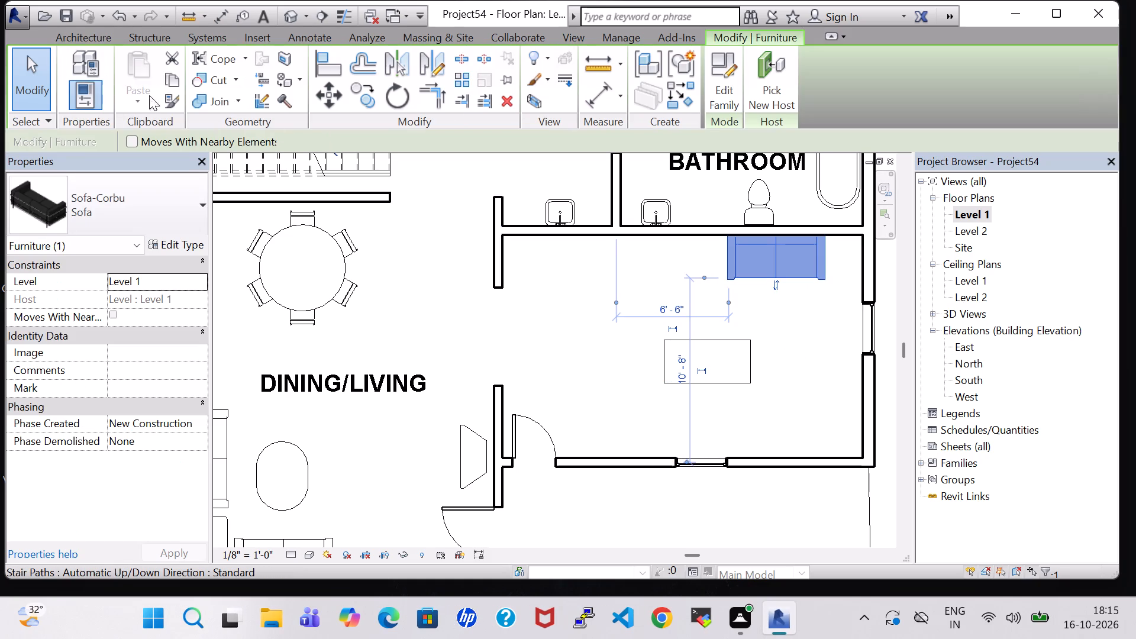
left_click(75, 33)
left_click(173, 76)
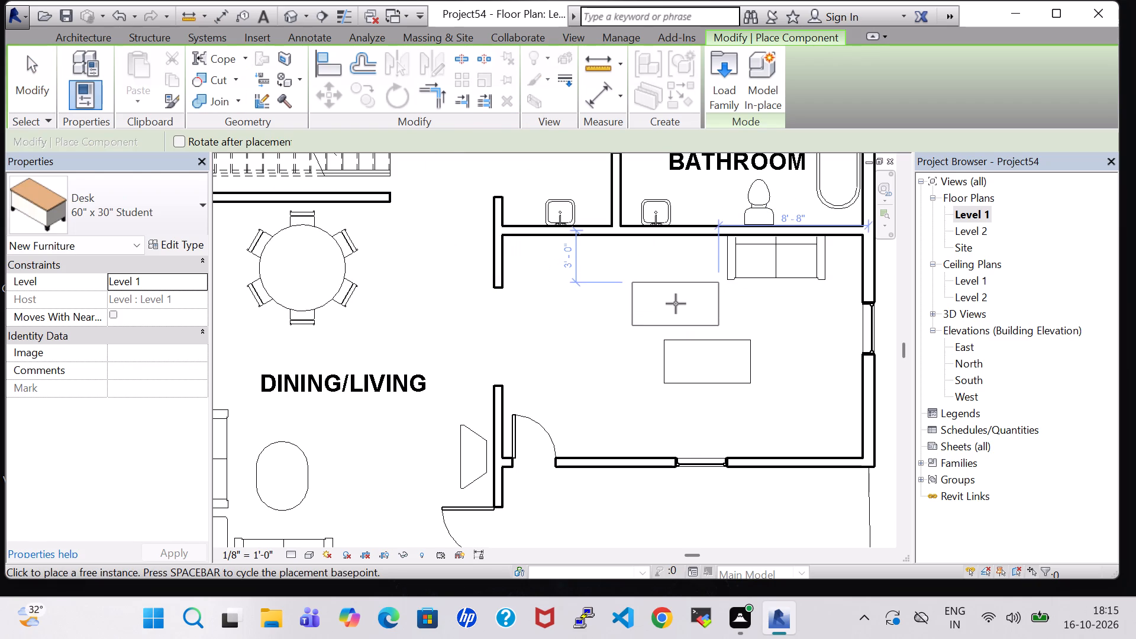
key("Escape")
Place a matching Sofa-Corbu west of the existing north-wall sofa, about 9'-7" from the east wall, and nudge it three increments north.
left_click(772, 266)
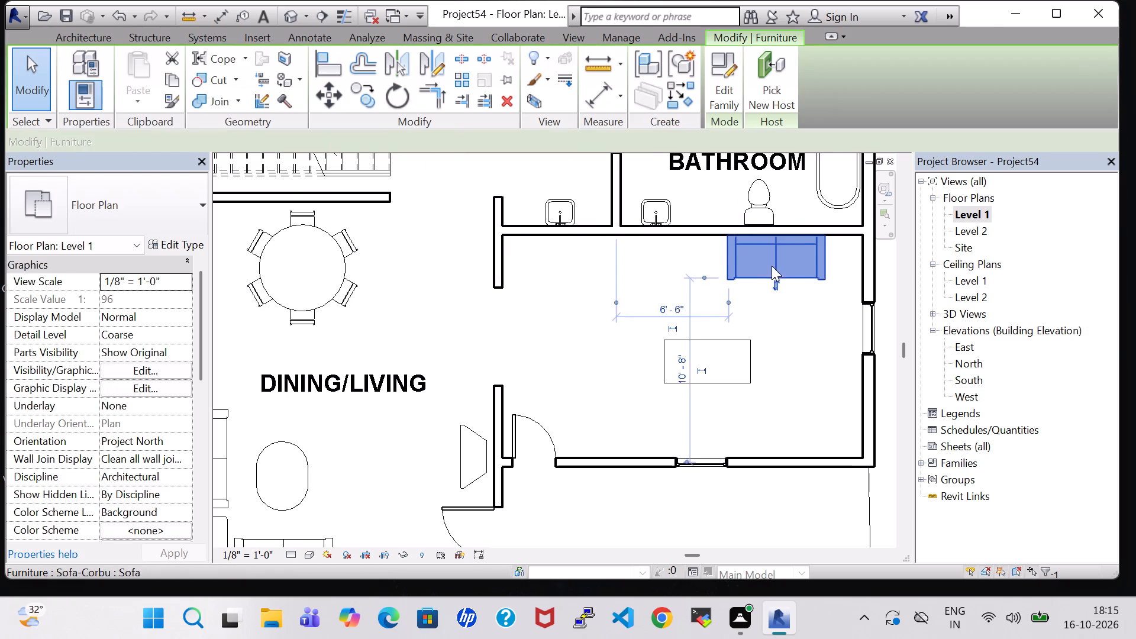
scroll(772, 266, "up", 1)
right_click(772, 266)
left_click(830, 324)
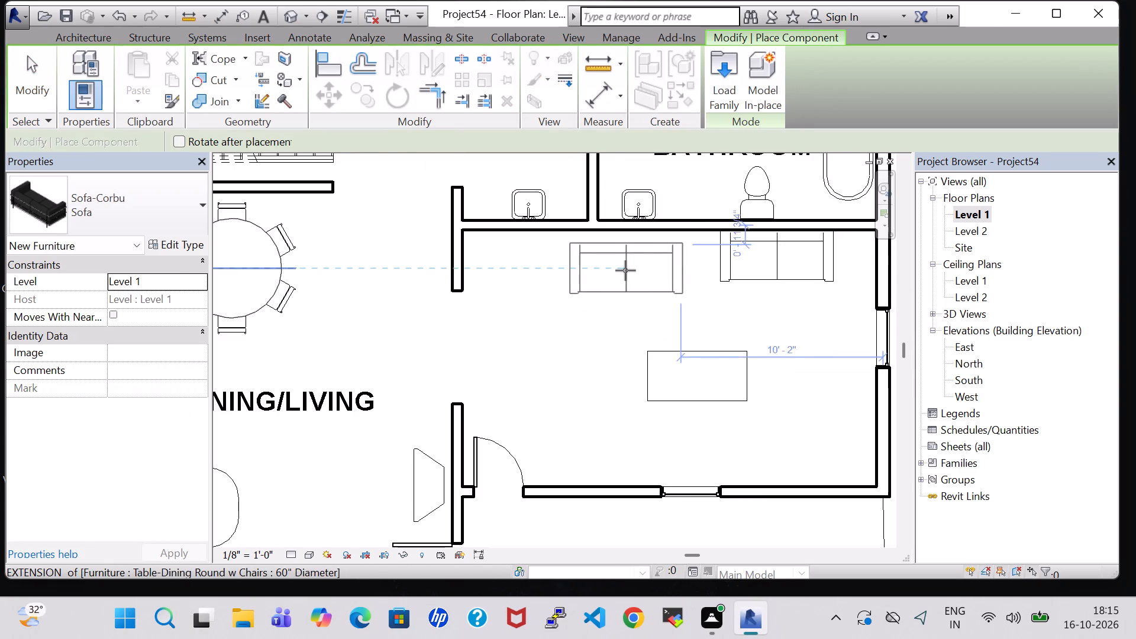
scroll(625, 270, "up", 3)
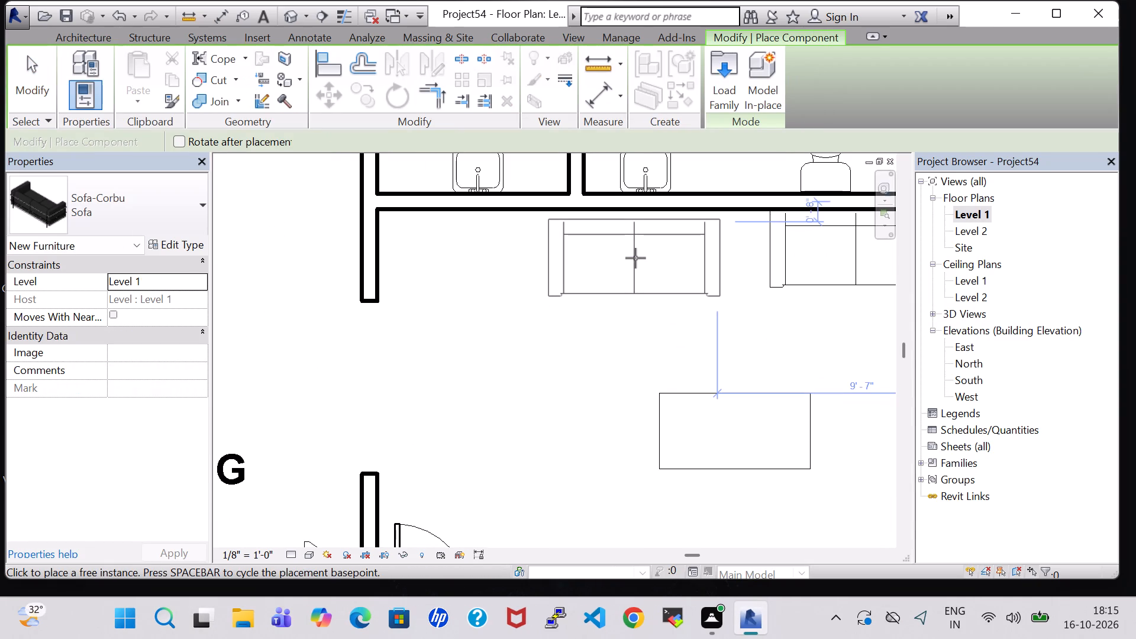
left_click(635, 258)
key("Escape")
key("Escape")
left_click(635, 278)
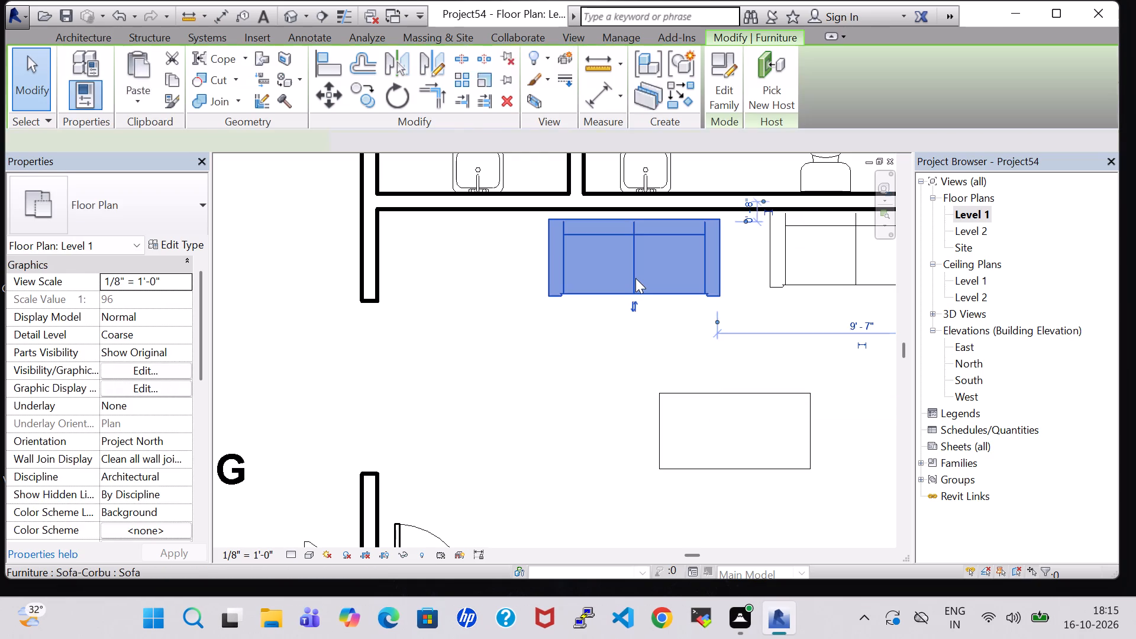
key("Up")
key("Up")
key("Up")
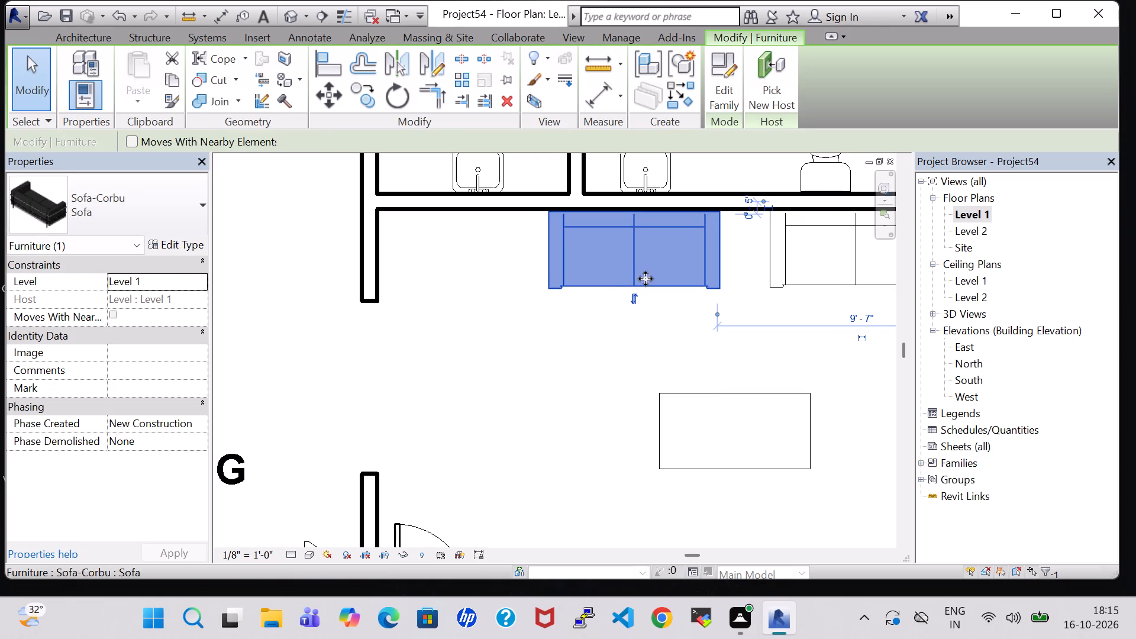
Nudge each of the two north-wall sofas one increment south.
left_click(793, 264)
left_click(796, 278)
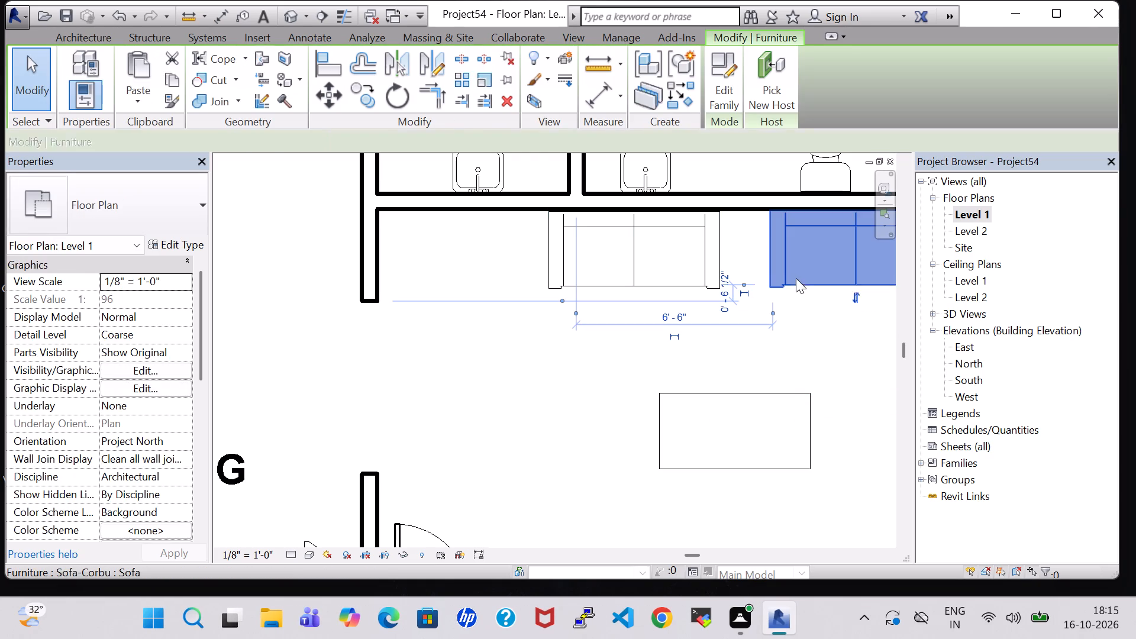
key("Down")
left_click(704, 239)
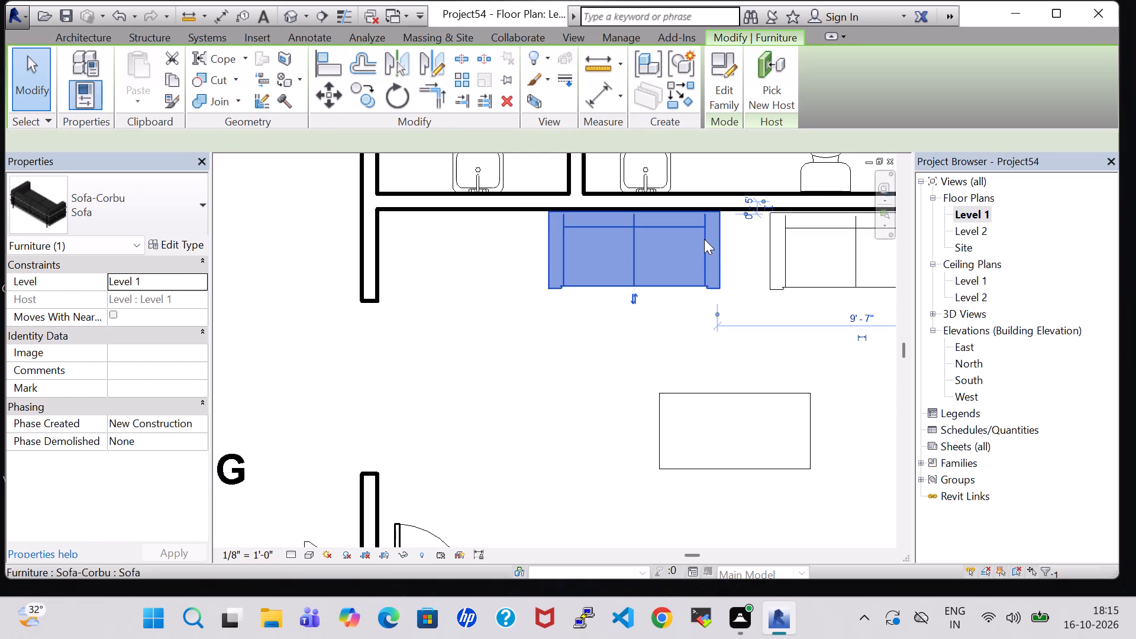
key("Down")
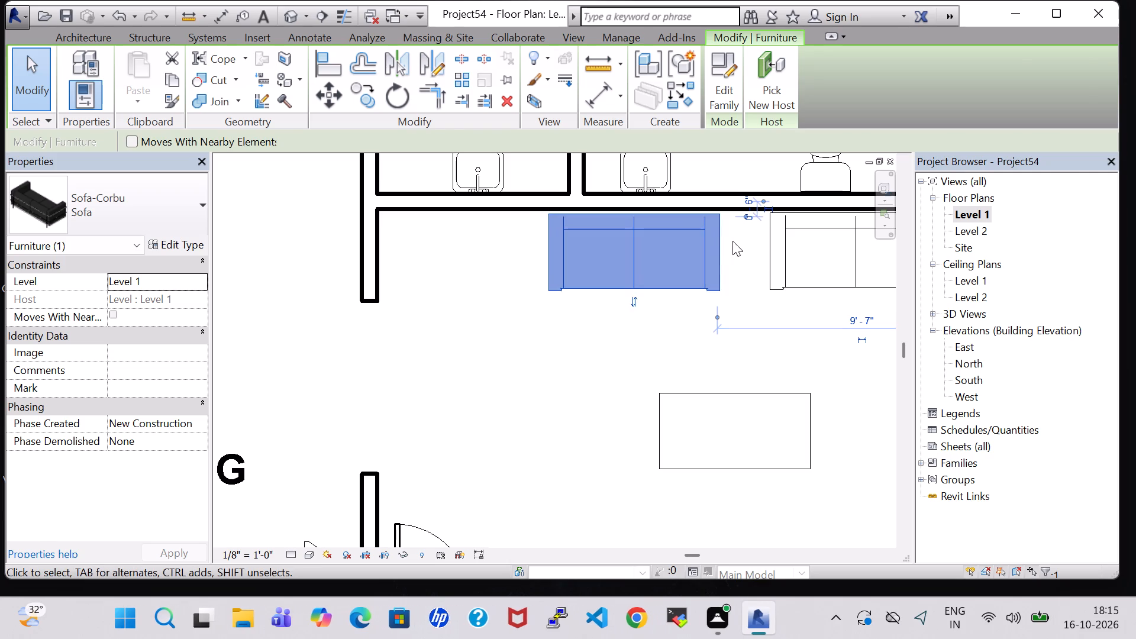
left_click(732, 241)
Nudge the student desk 14 increments south, to about 9'-10" from the north wall.
scroll(732, 247, "down", 4)
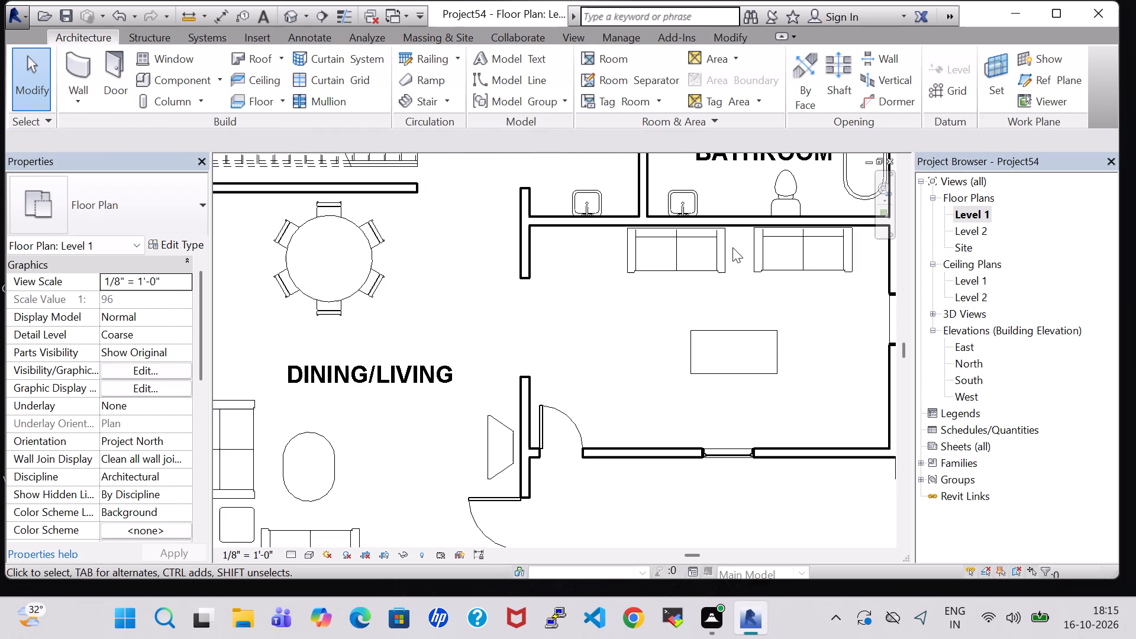
left_click(738, 337)
key("Down")
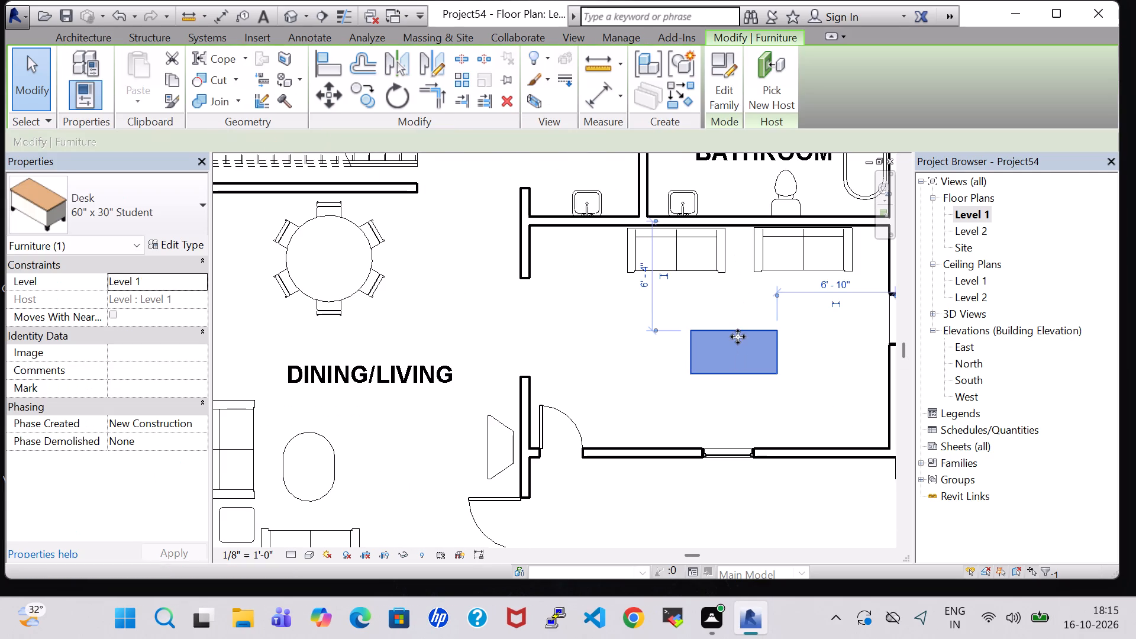
key("Down")
key("Down")
key("Down")
key("Down")
key("Down")
key("Down")
key("Down")
key("Down")
key("Down")
key("Down")
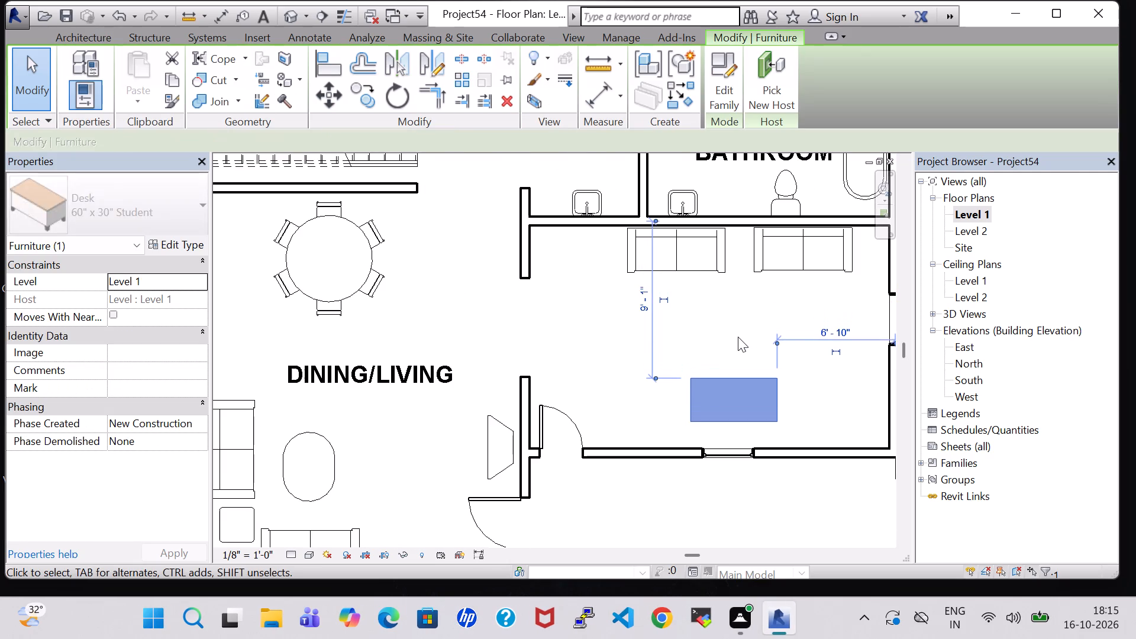
key("Down")
key("Down")
key("Down")
Nudge the desk another 9 increments south, up against the room's south wall at the window.
scroll(738, 337, "up", 4)
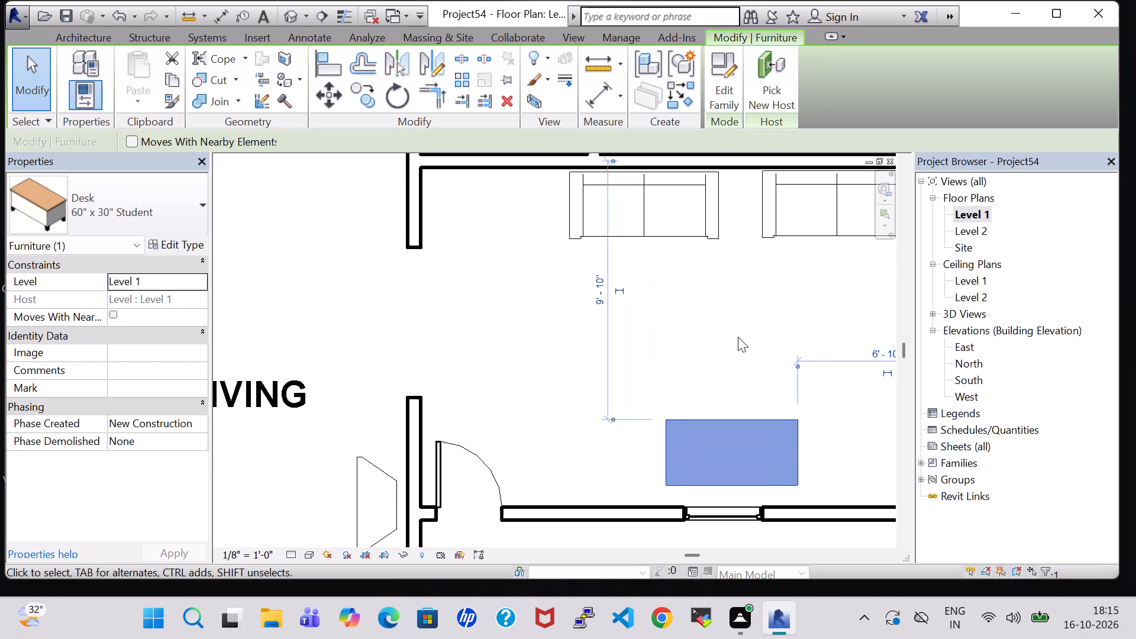
key("Down")
key("Down")
key("Down")
key("Down")
key("Down")
key("Down")
key("Down")
key("Down")
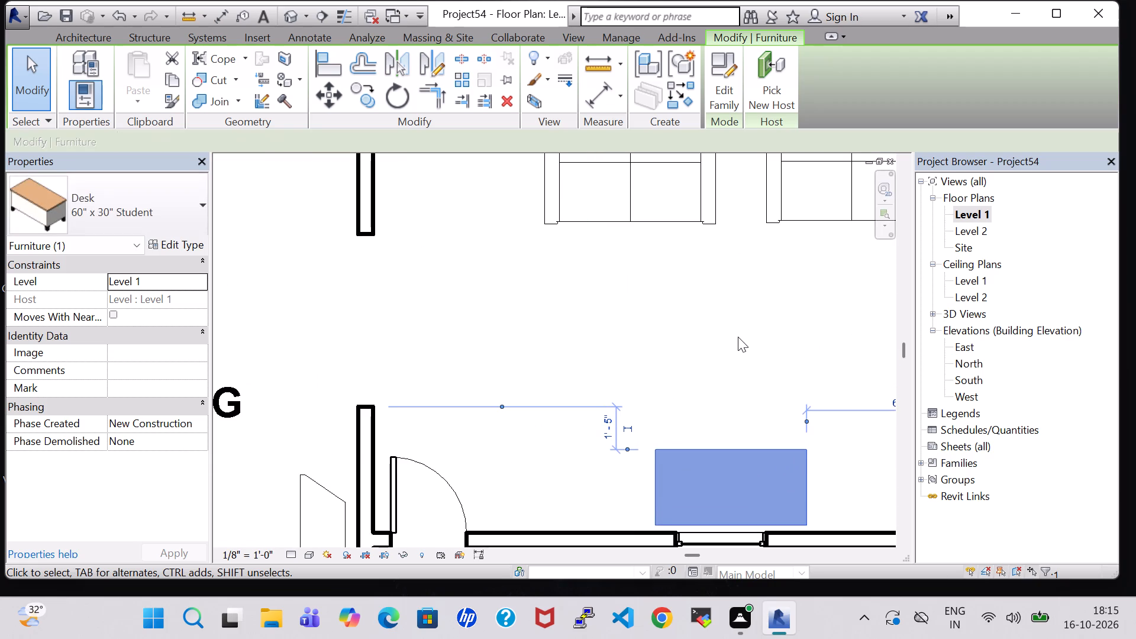
key("Down")
left_click(741, 302)
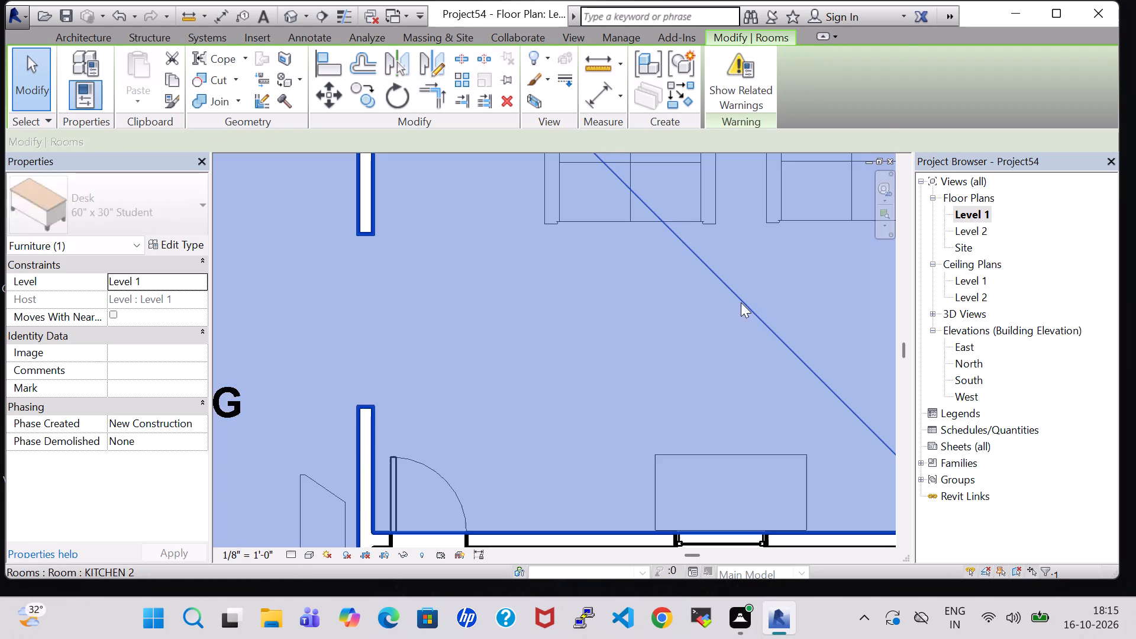
left_click(679, 326)
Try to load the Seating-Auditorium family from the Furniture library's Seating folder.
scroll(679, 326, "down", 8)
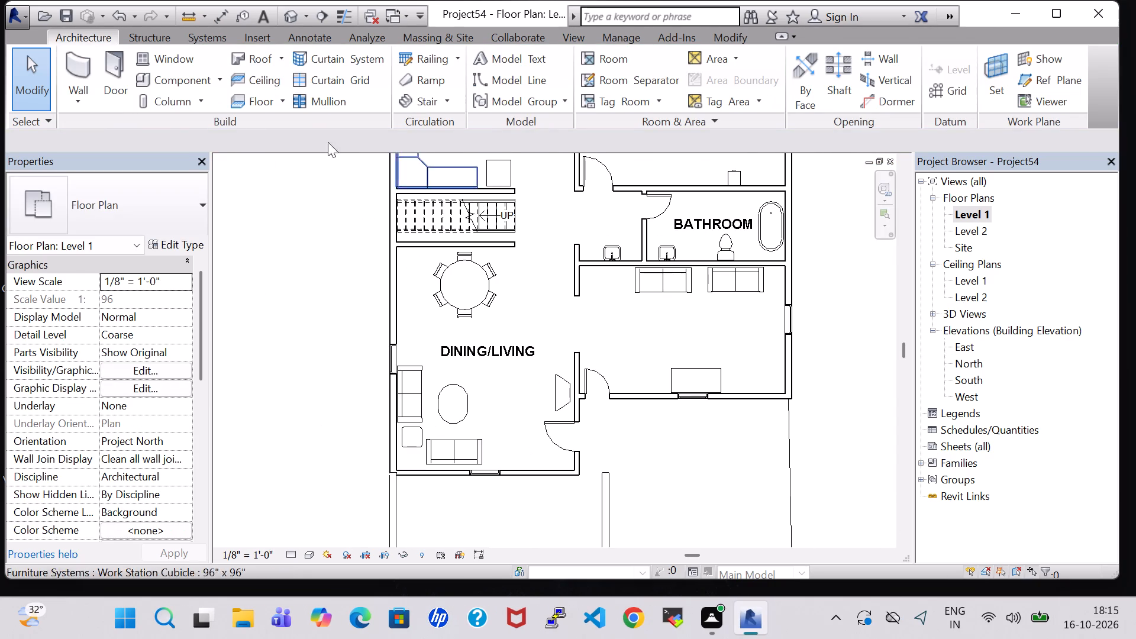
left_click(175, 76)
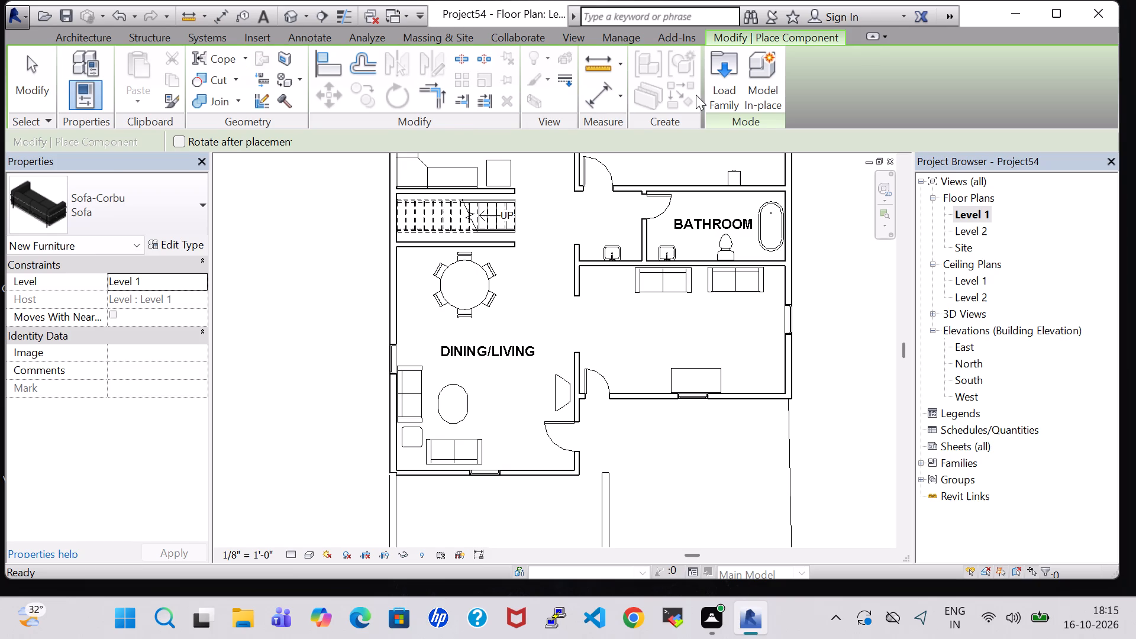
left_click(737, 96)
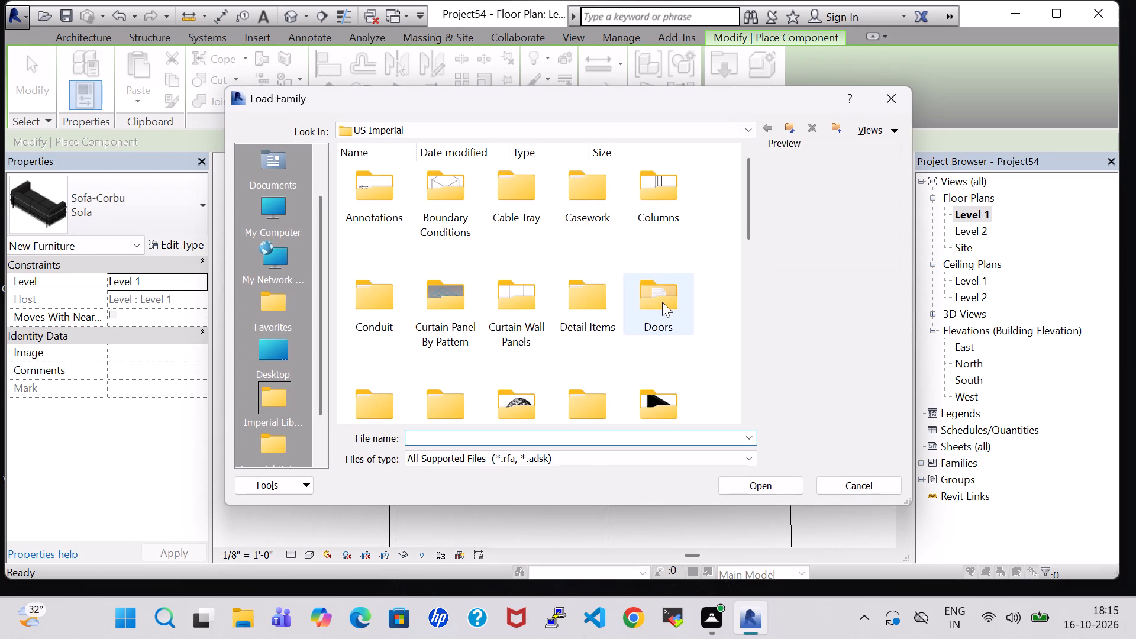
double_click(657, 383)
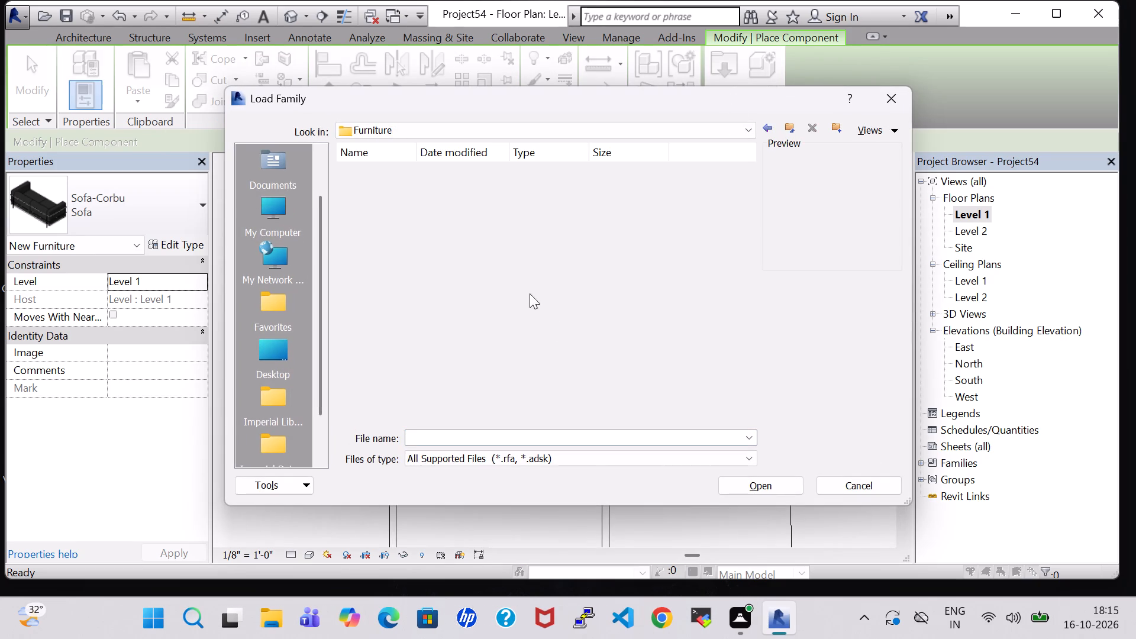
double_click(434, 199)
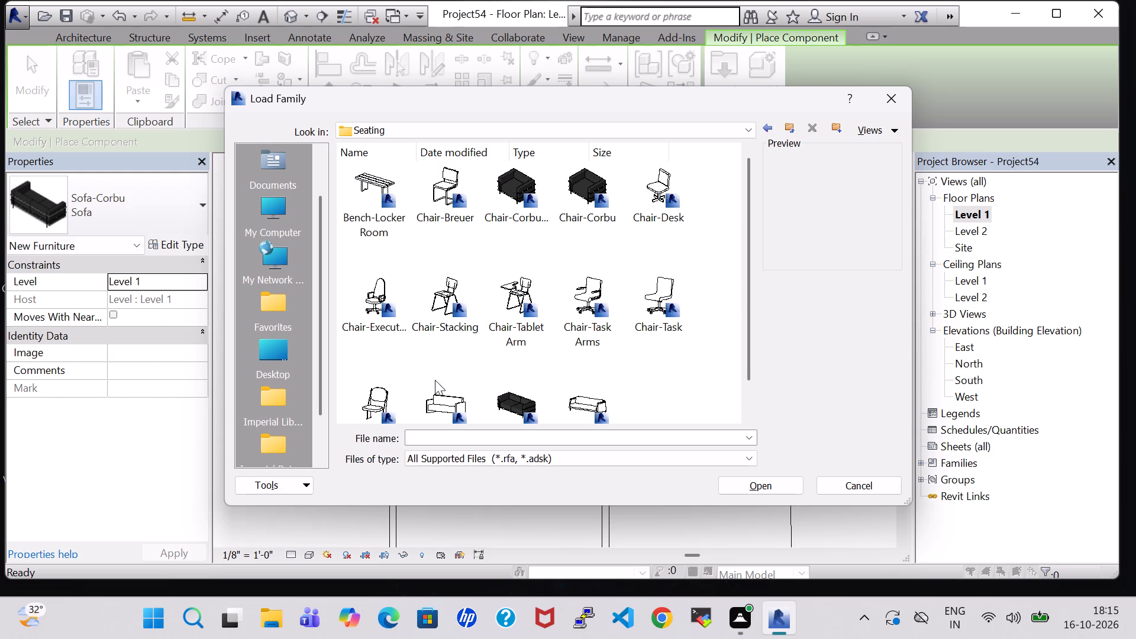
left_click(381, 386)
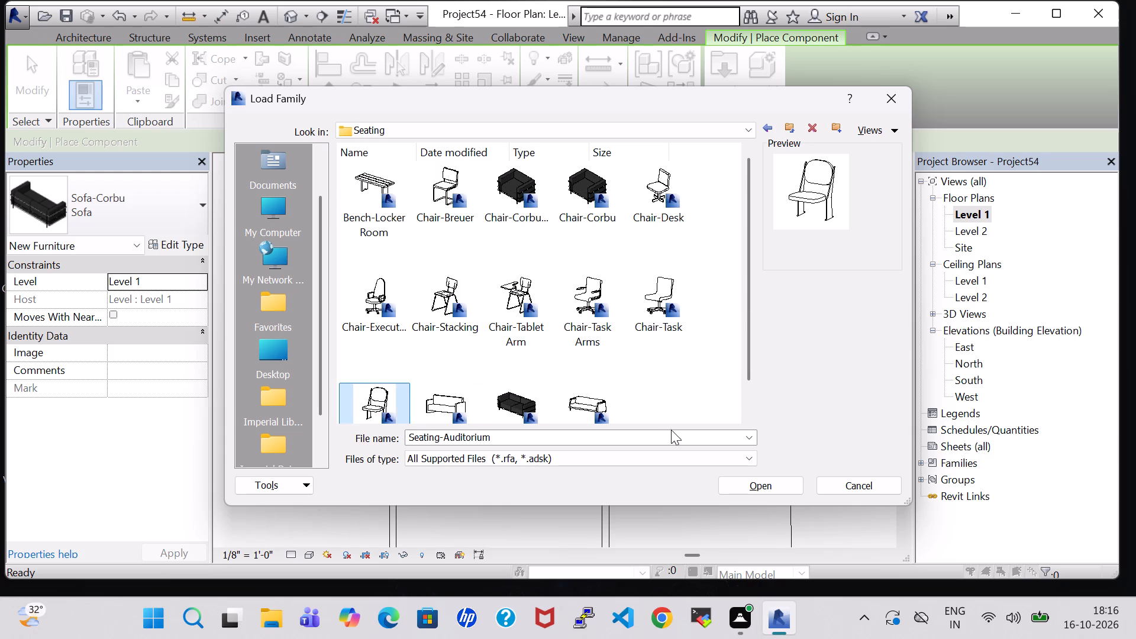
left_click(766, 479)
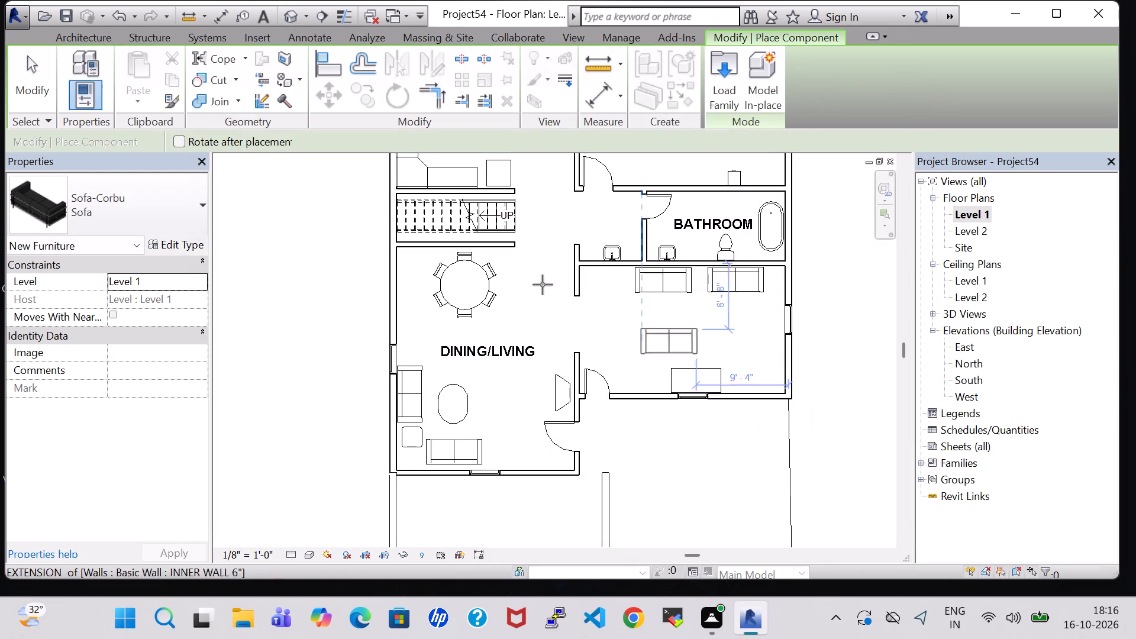
Load the Chair-Task family from the Furniture library's Seating folder.
left_click(728, 62)
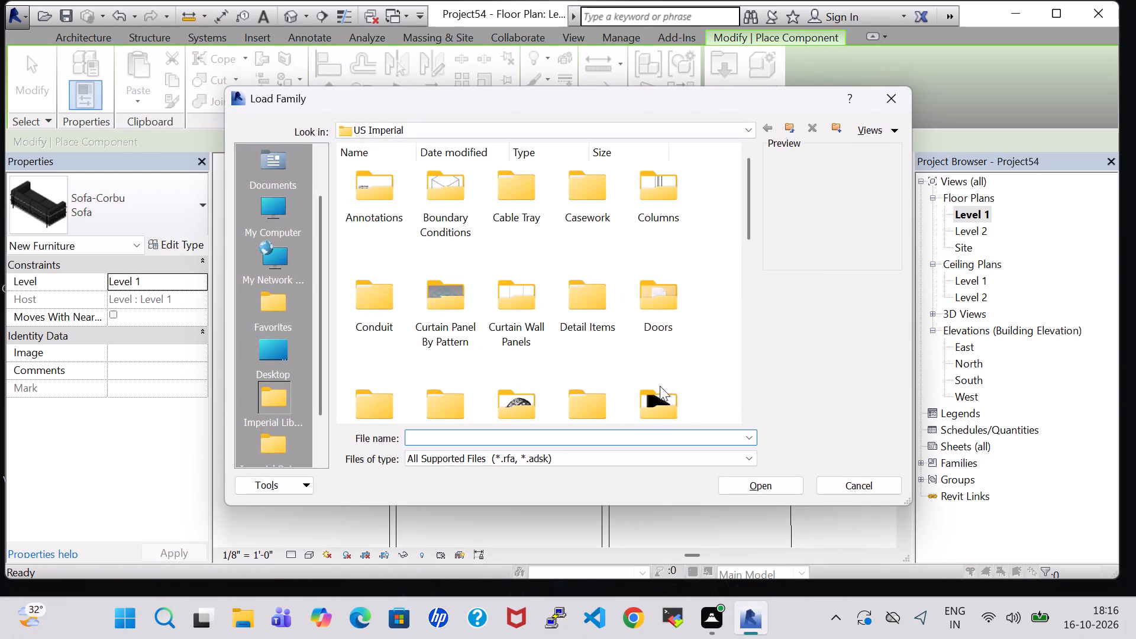
double_click(660, 391)
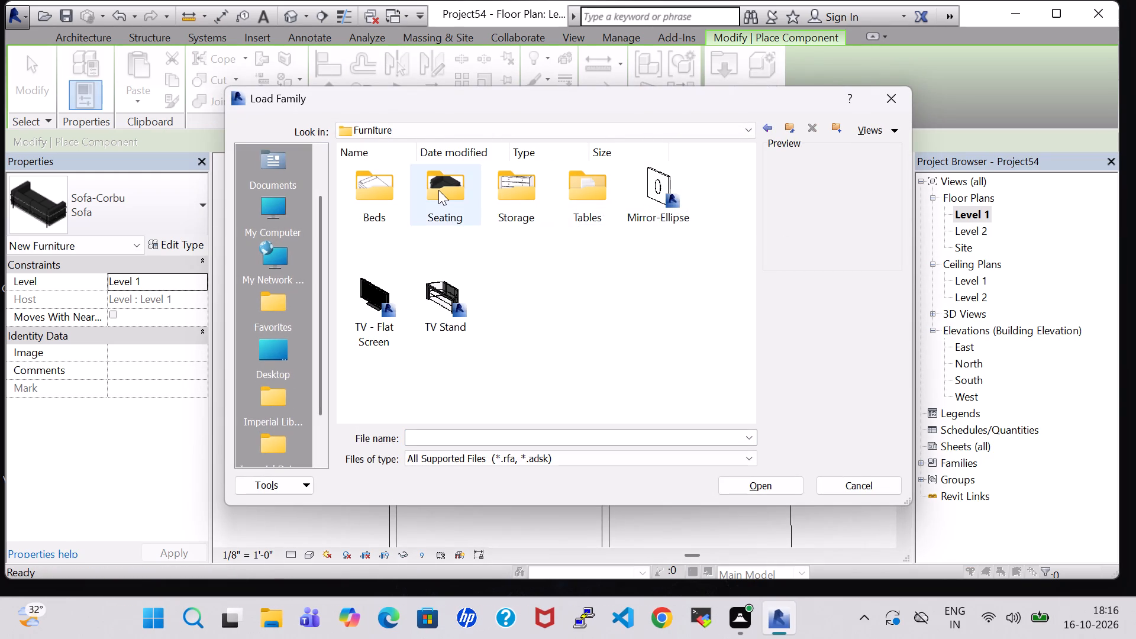
double_click(438, 190)
double_click(647, 306)
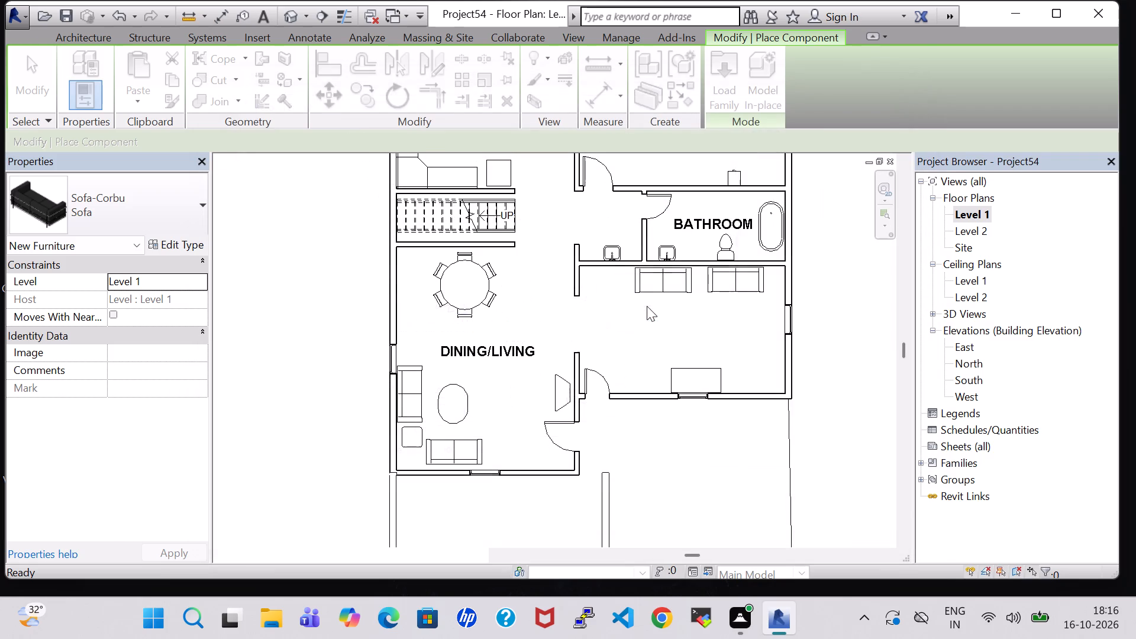
Place a Chair-Task just north of the desk's west half, about 10'-11" from the east wall and 9'-6" from the north wall.
scroll(649, 325, "up", 3)
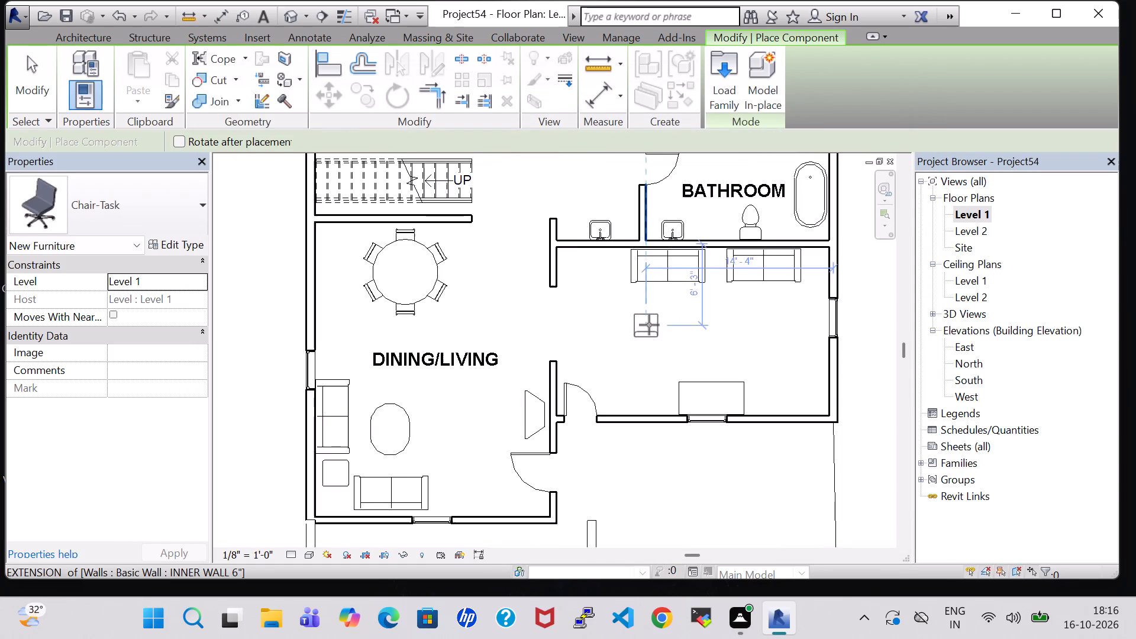
key("space")
key("space")
key("space")
key("space")
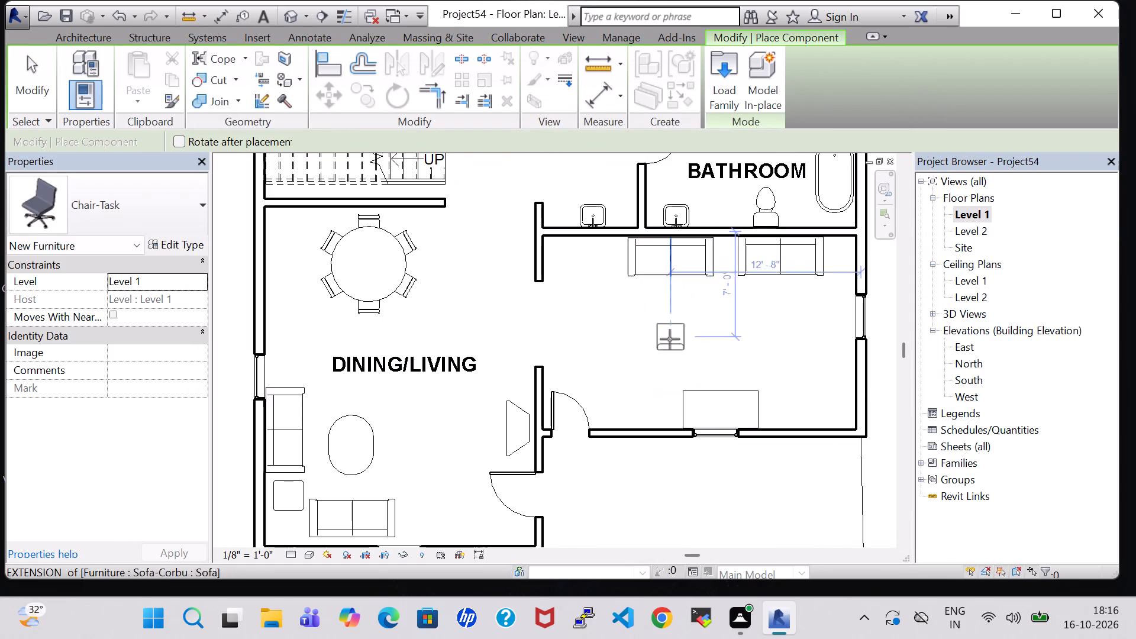
left_click(696, 374)
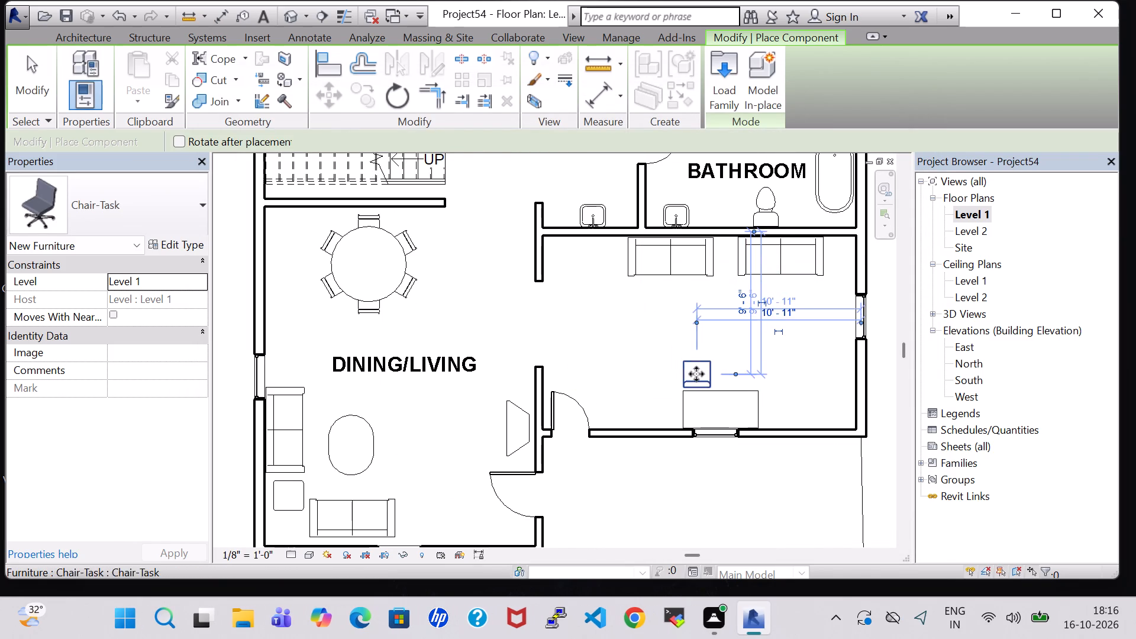
left_click(742, 373)
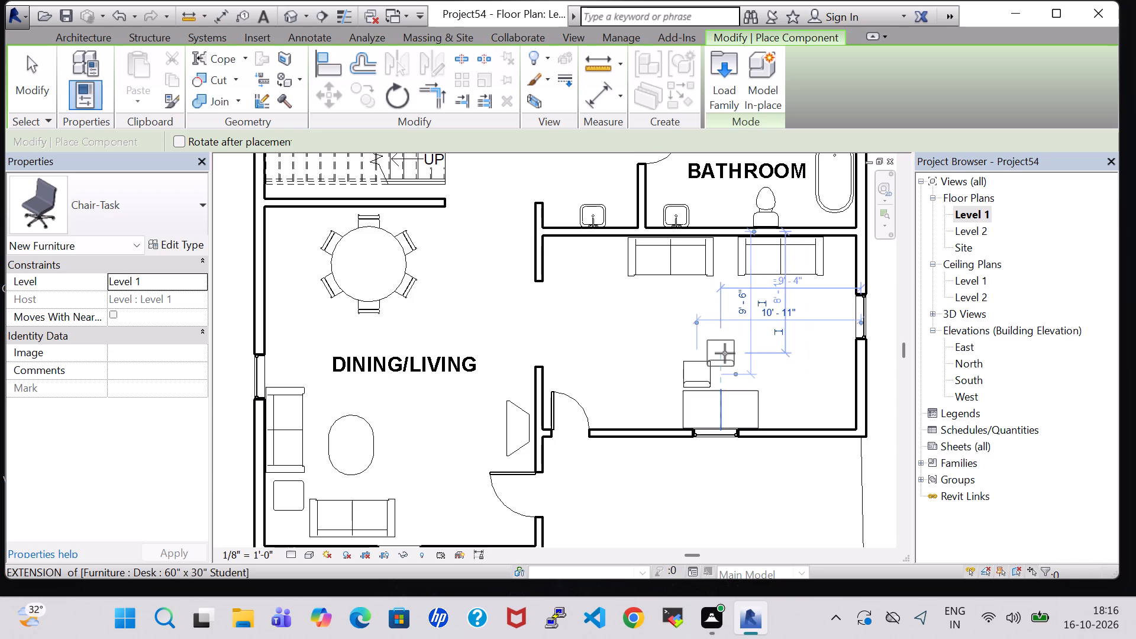
key("Escape")
key("Escape")
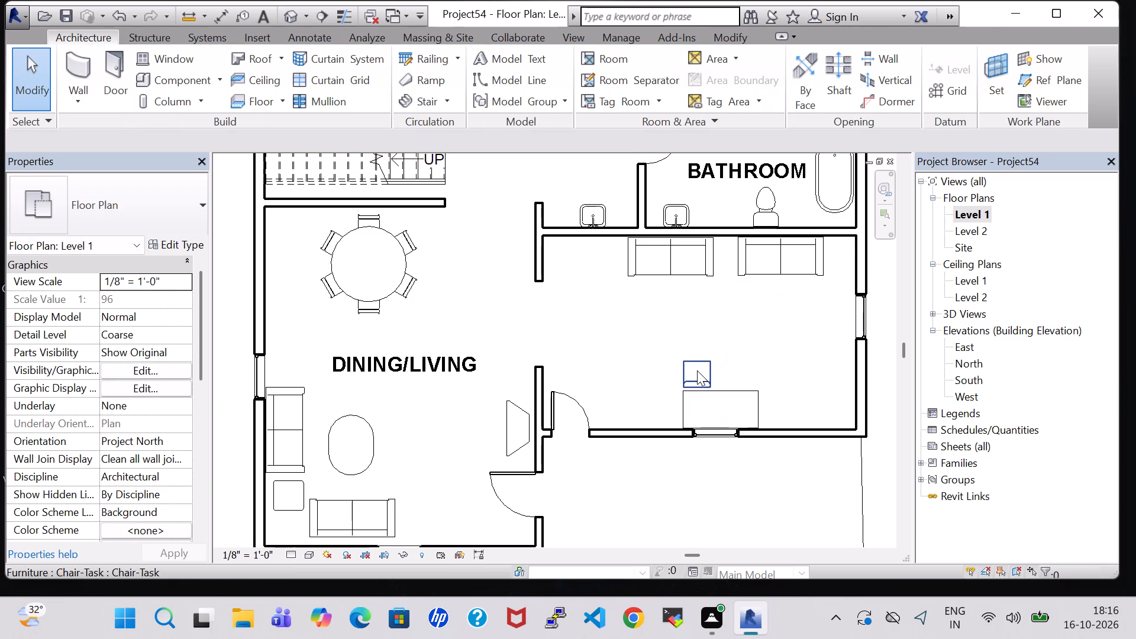
Place a second Chair-Task beside the first, just north of the desk's east half.
left_click(697, 370)
left_click(63, 38)
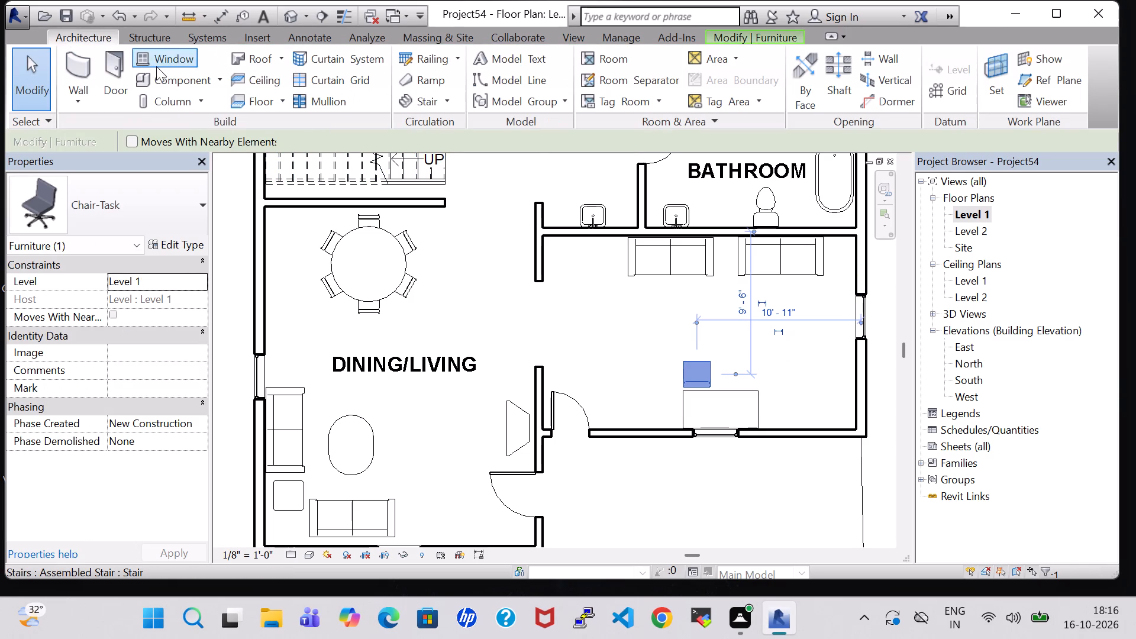
left_click(166, 75)
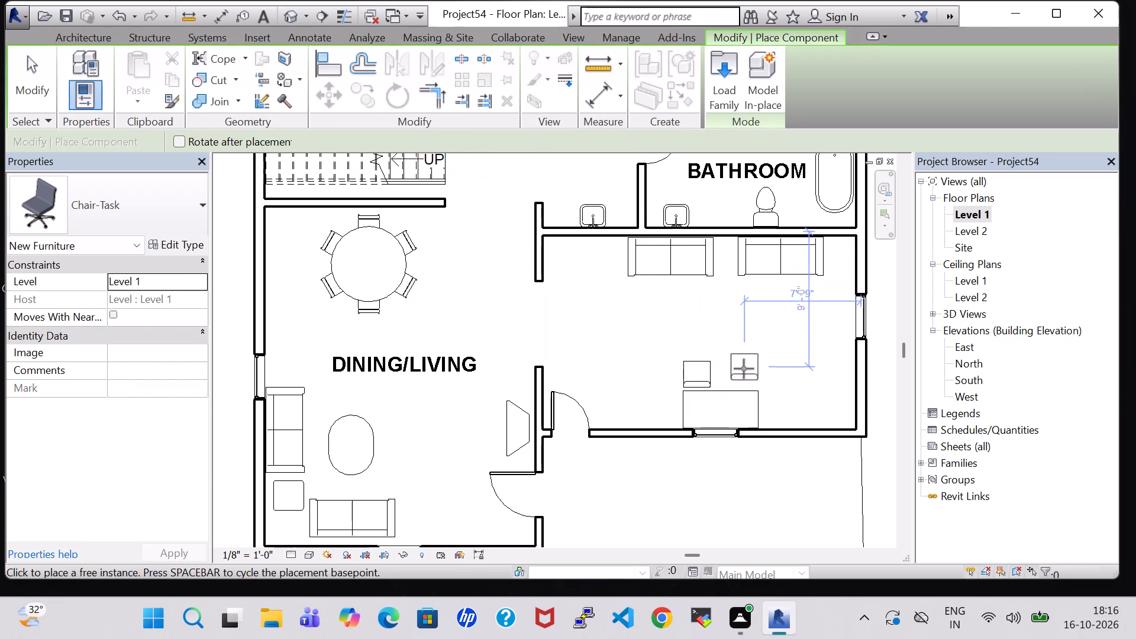
left_click(742, 373)
key("Escape")
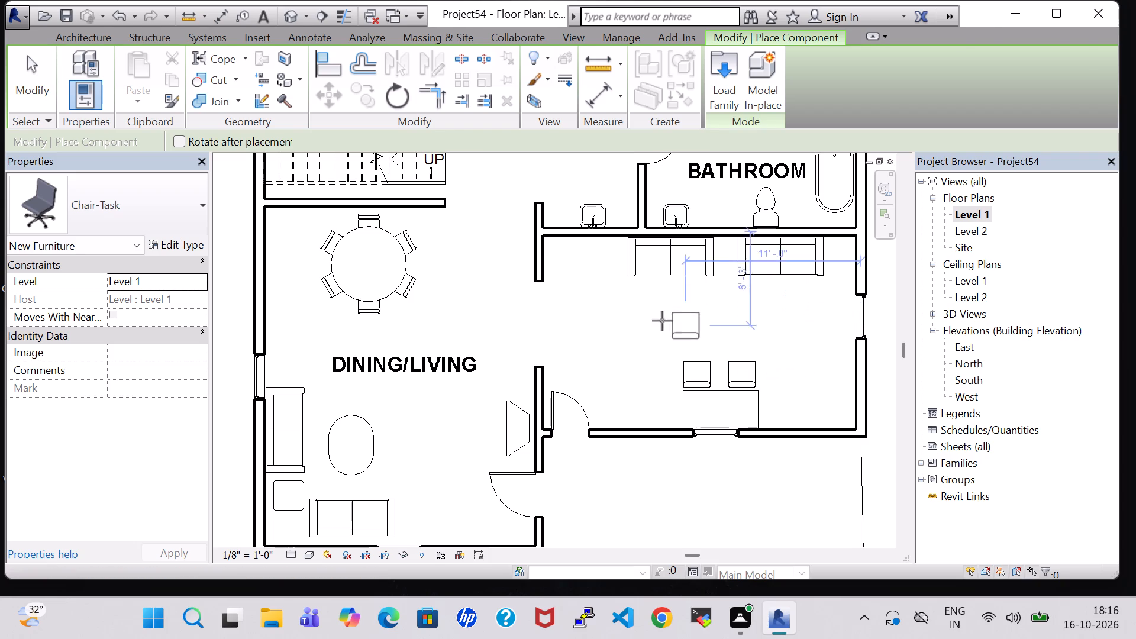
key("Escape")
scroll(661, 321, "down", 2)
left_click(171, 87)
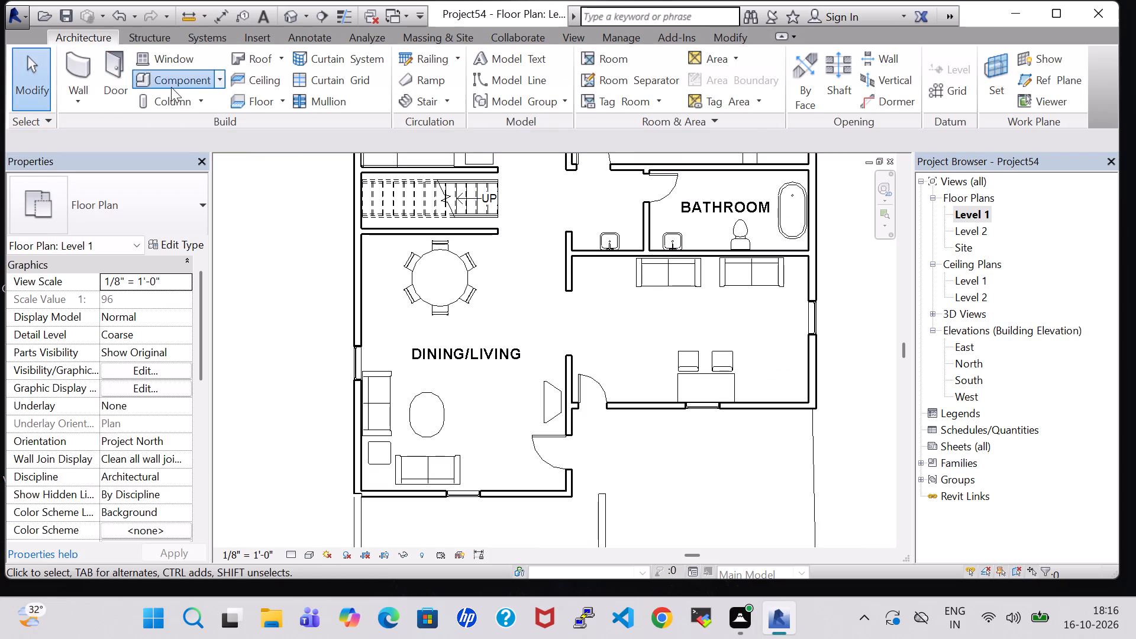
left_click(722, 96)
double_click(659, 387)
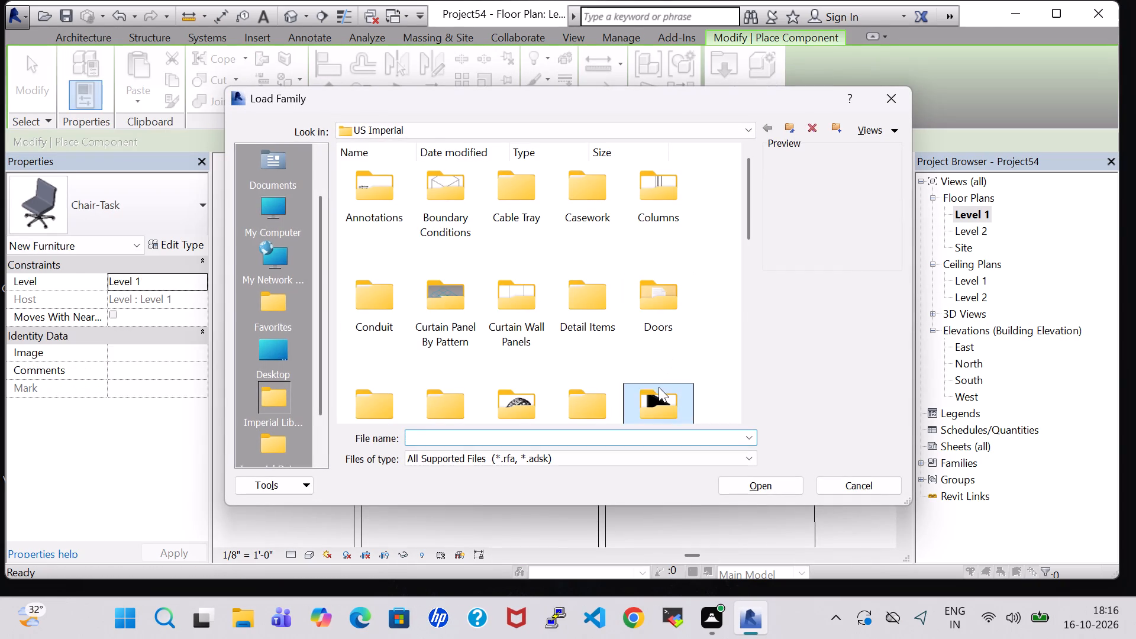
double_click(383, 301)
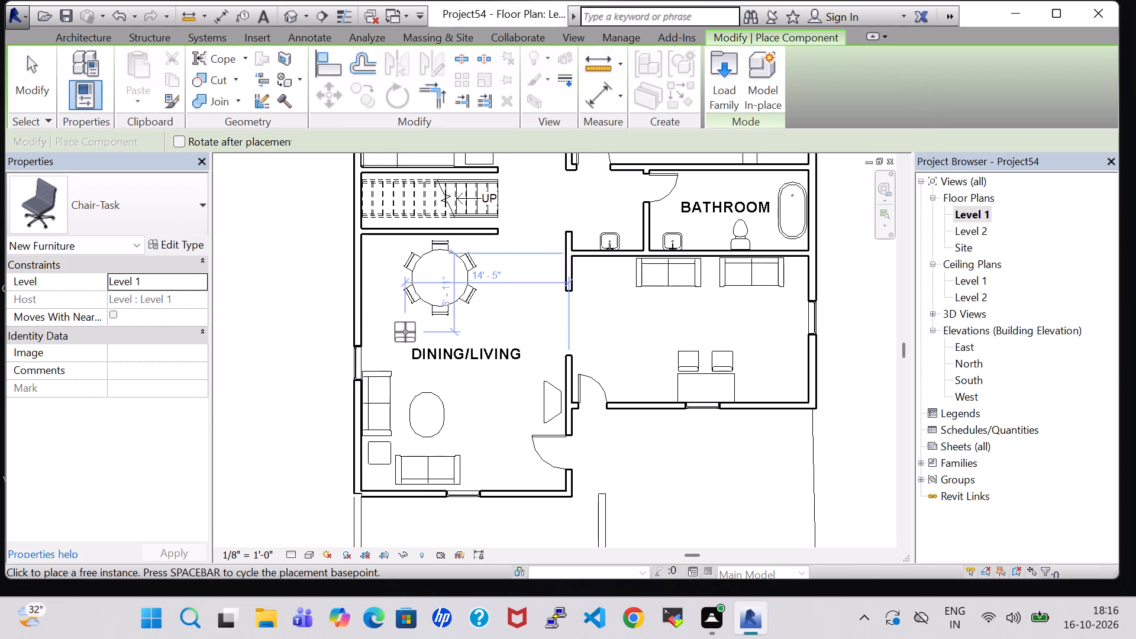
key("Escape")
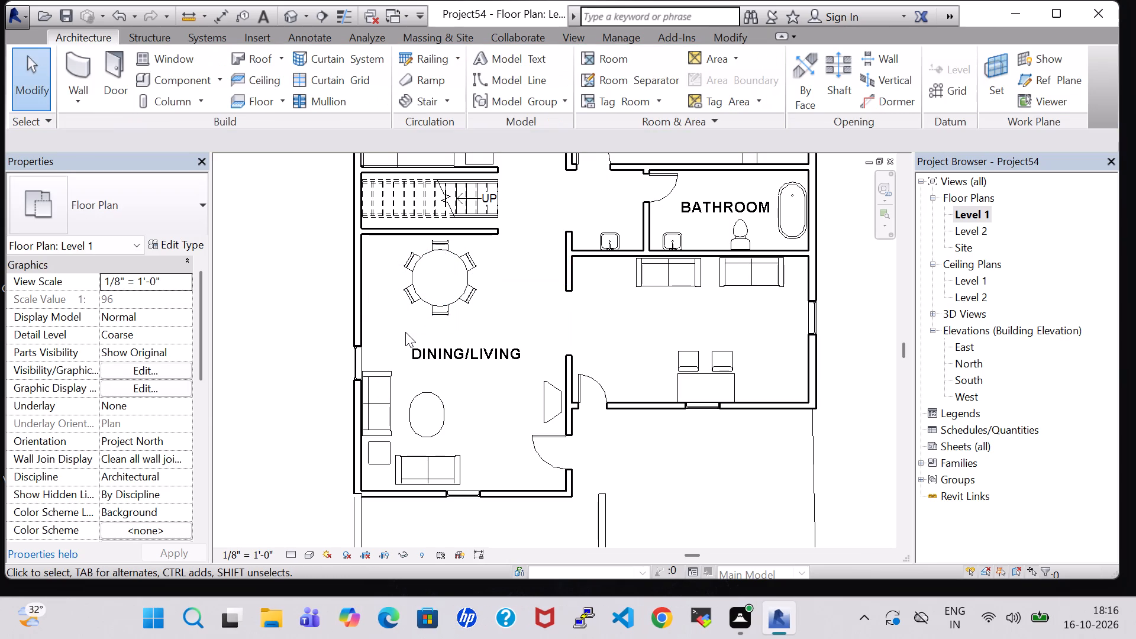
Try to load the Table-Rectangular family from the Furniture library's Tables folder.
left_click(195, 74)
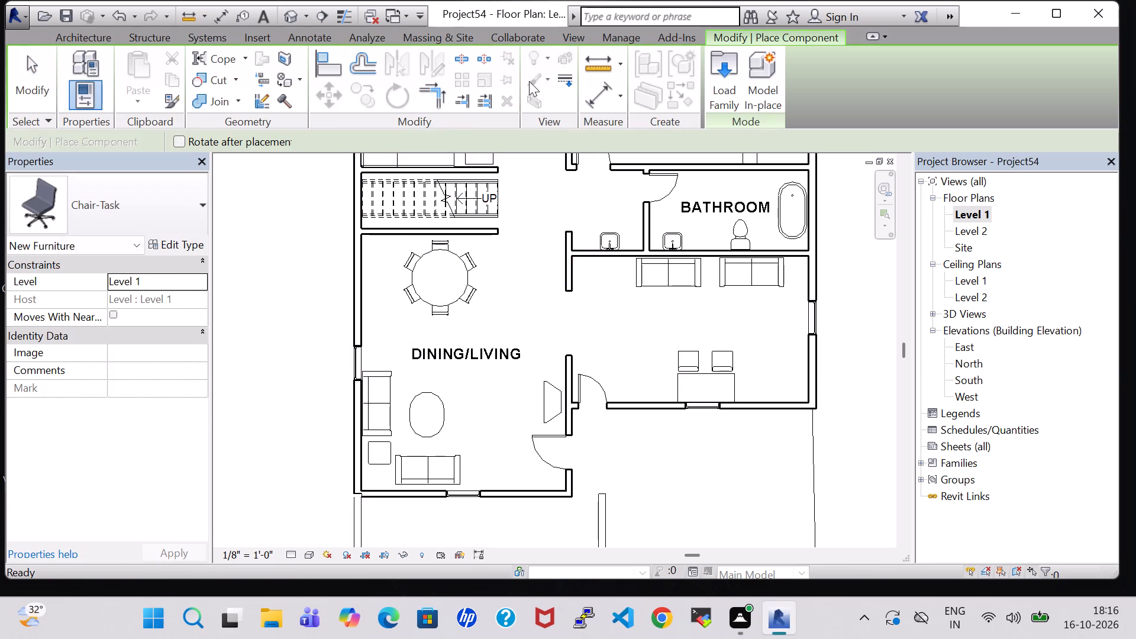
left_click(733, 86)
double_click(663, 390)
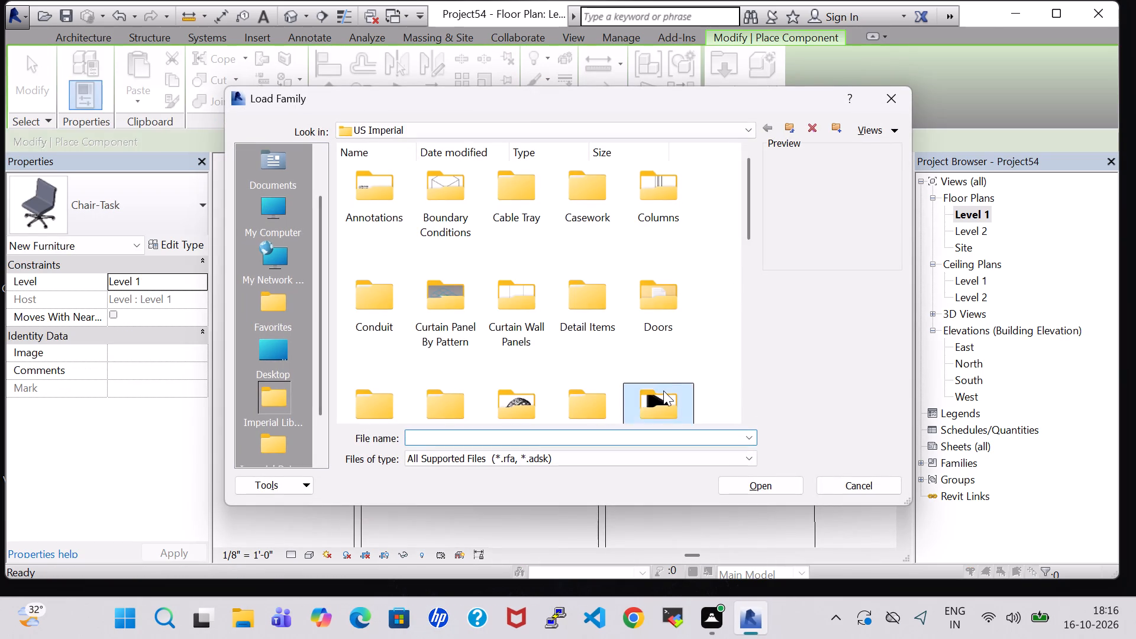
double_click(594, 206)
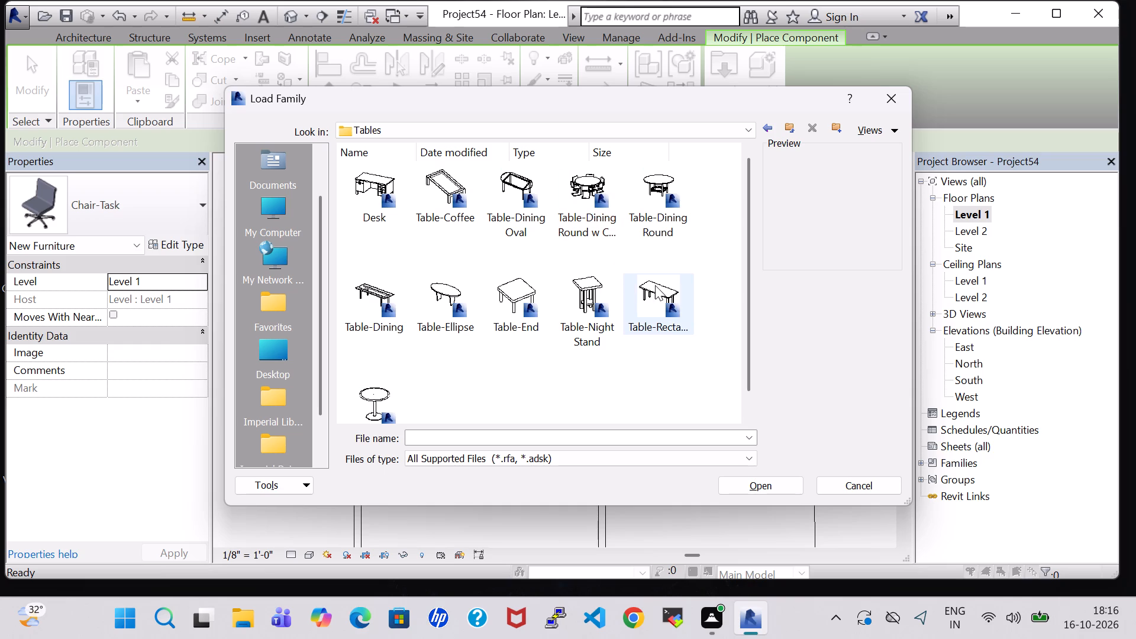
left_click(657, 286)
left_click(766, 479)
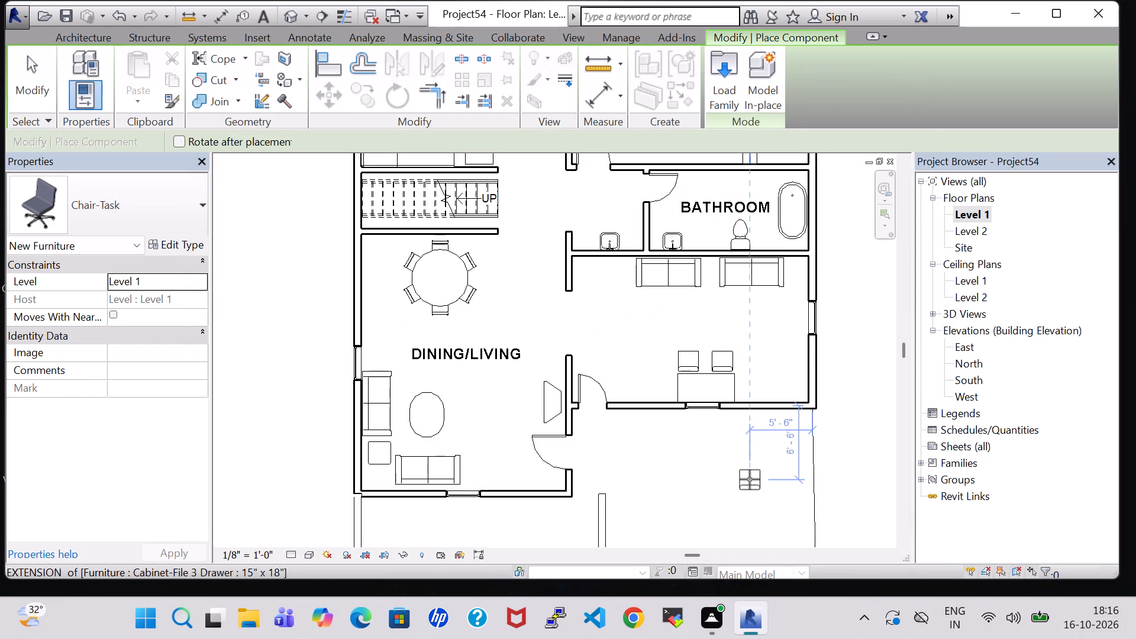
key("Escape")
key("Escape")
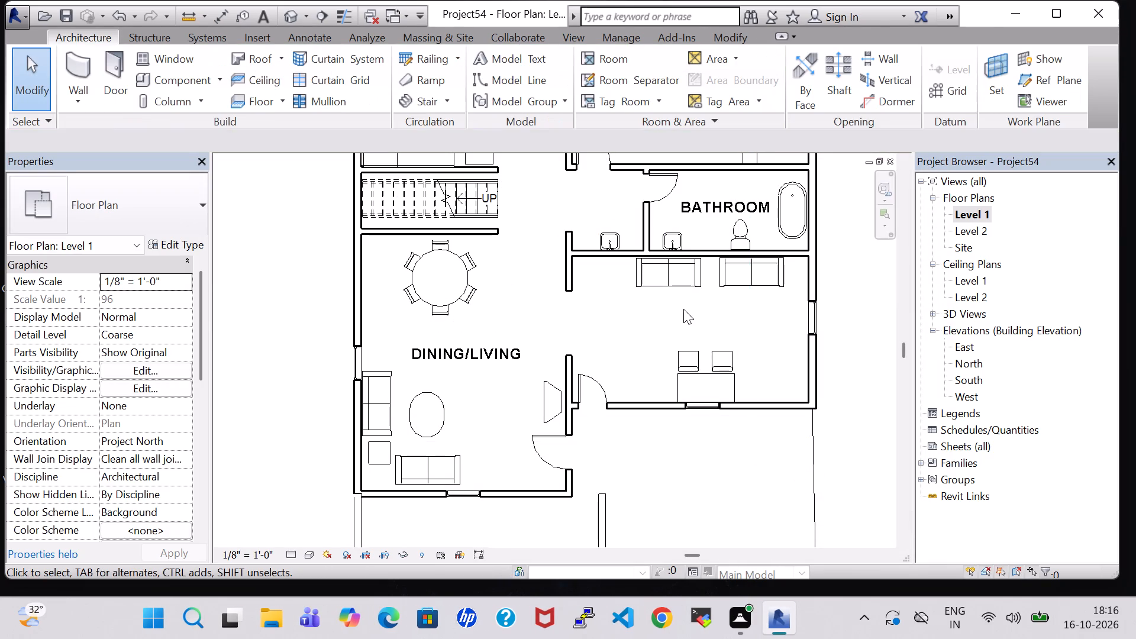
Place a similar Sofa-Corbu, rotated to back onto the east wall by the window, about 4'-2" north of the office's south wall.
middle_click_drag(667, 327, 653, 398)
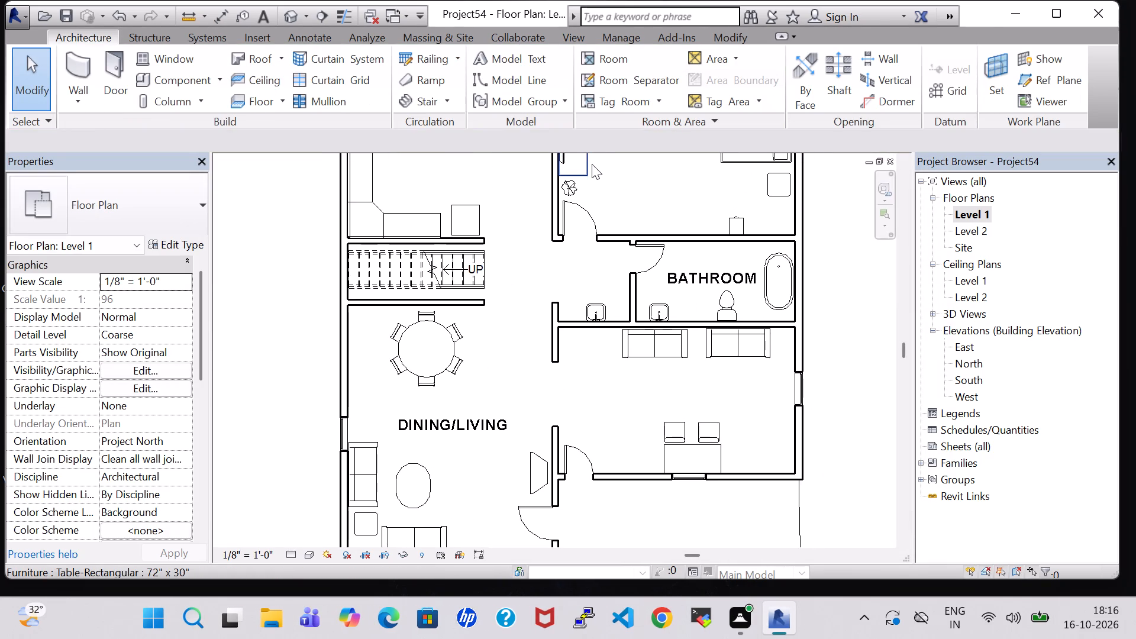
scroll(634, 369, "down", 1)
left_click(634, 378)
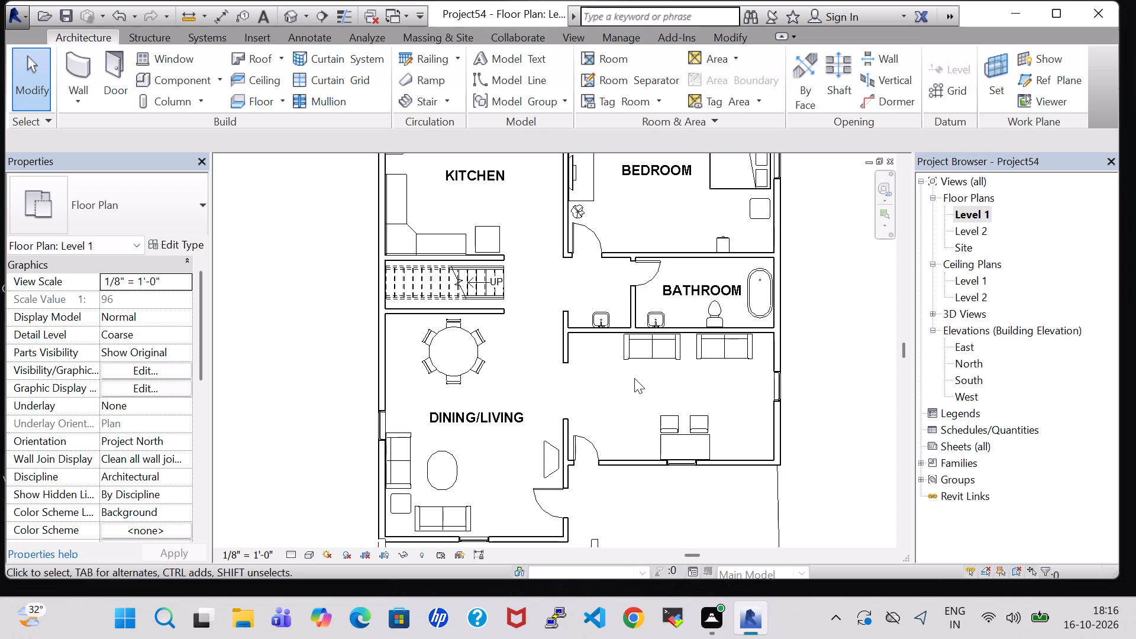
left_click(653, 353)
right_click(653, 353)
left_click(731, 317)
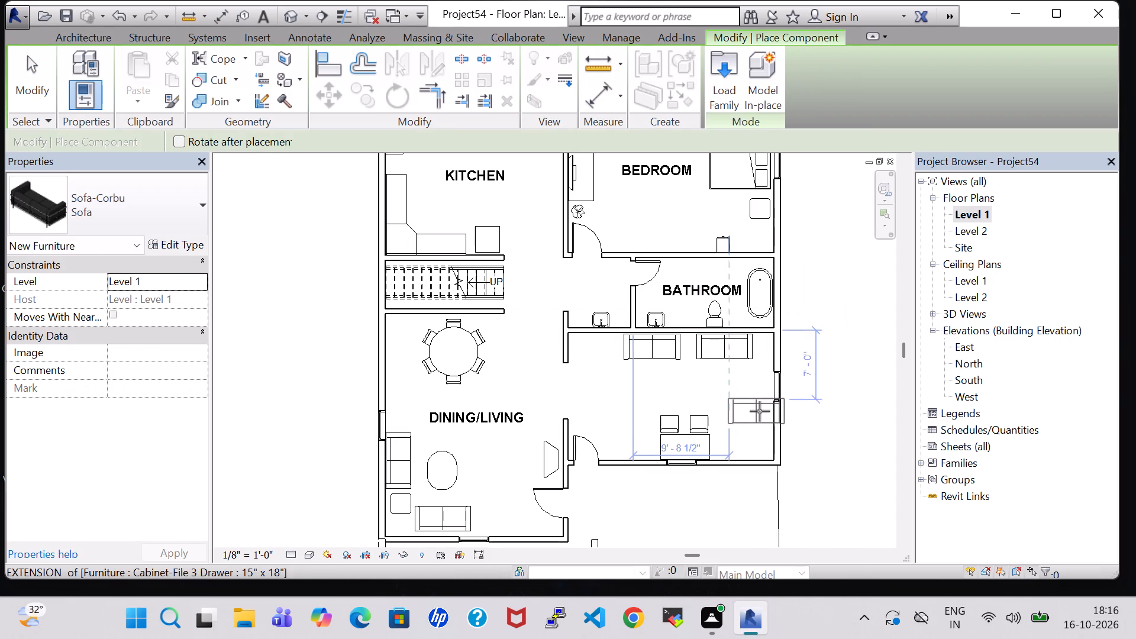
key("space")
key("space")
key("space")
scroll(760, 411, "up", 2)
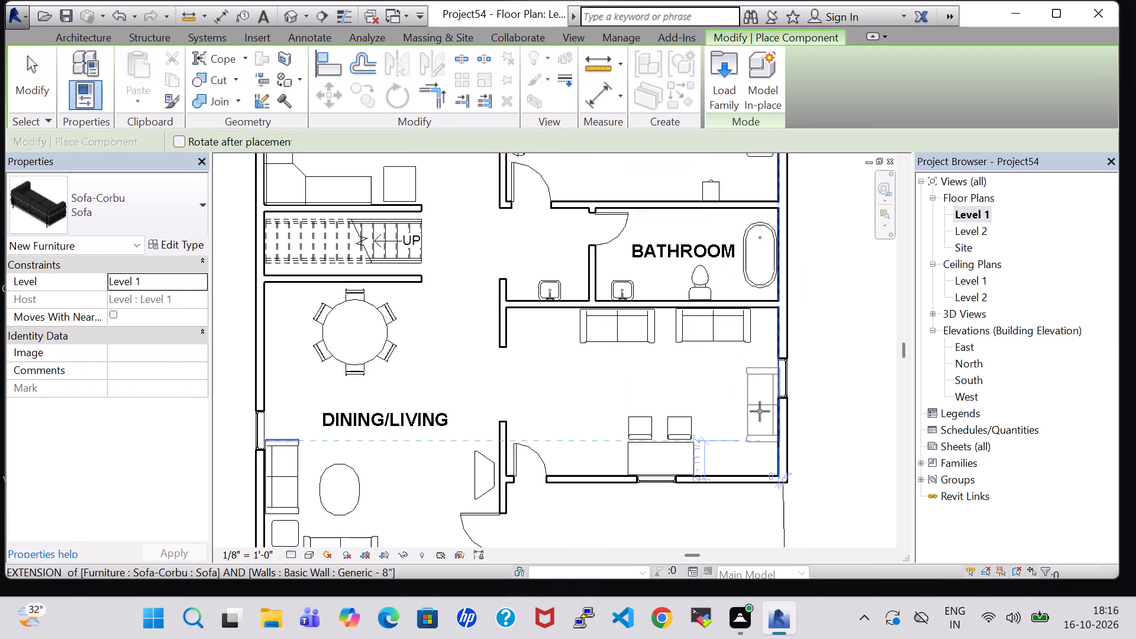
scroll(760, 411, "up", 3)
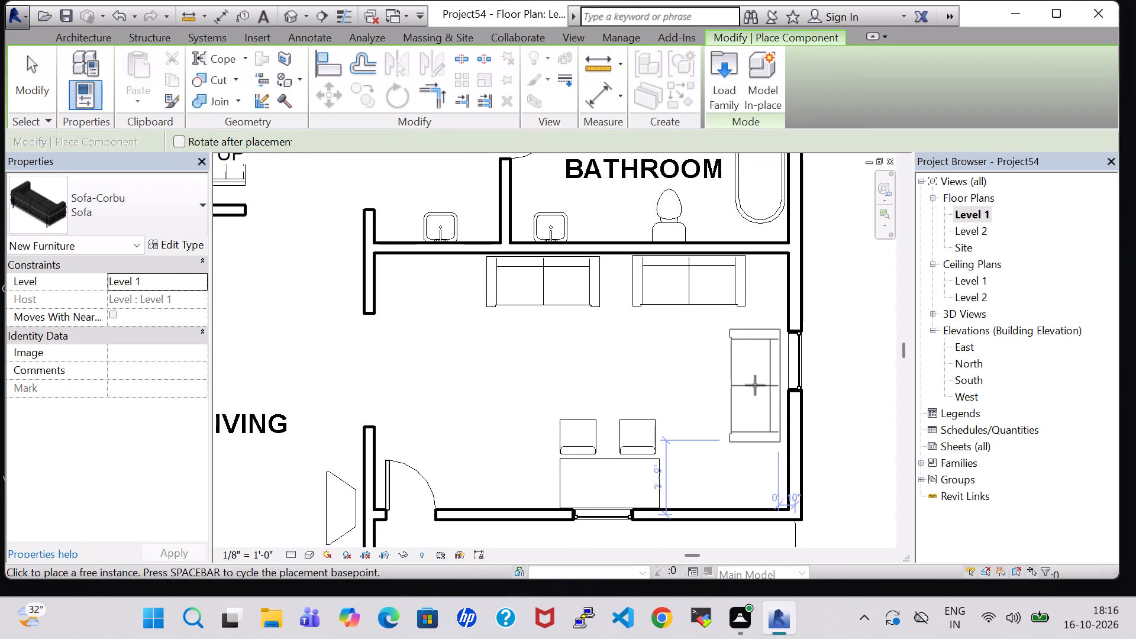
scroll(755, 385, "up", 3)
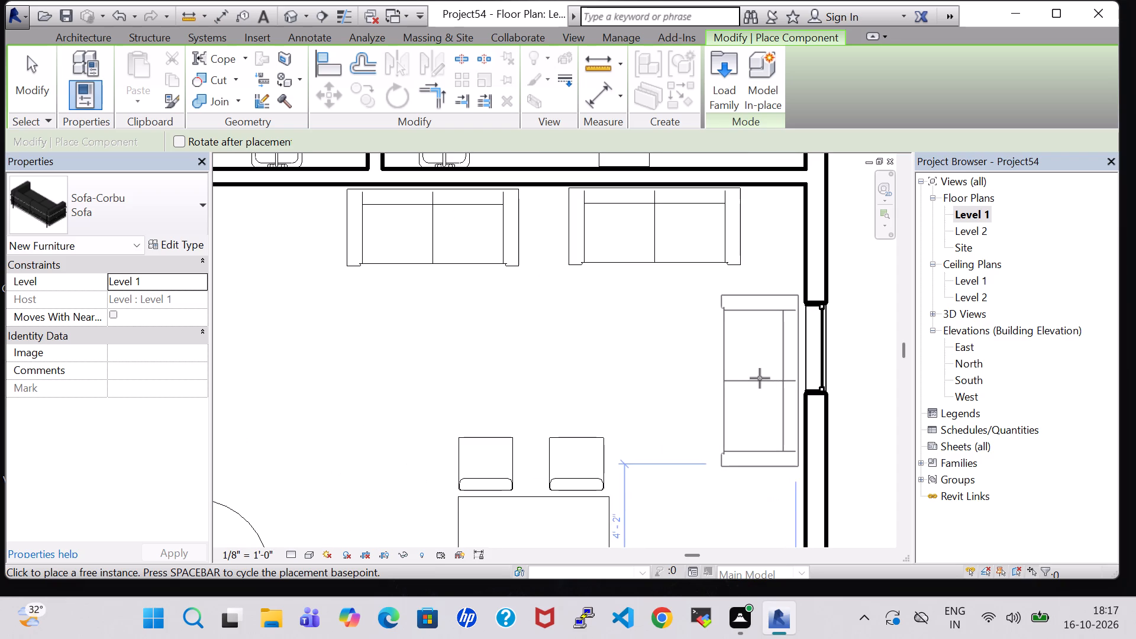
left_click(760, 378)
key("Escape")
key("Escape")
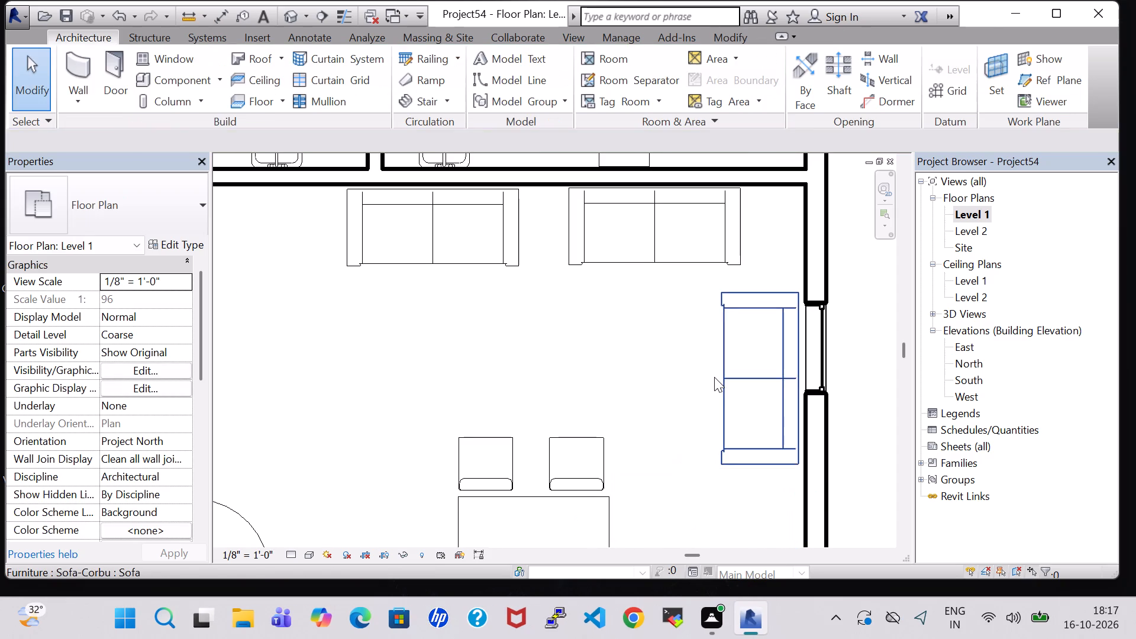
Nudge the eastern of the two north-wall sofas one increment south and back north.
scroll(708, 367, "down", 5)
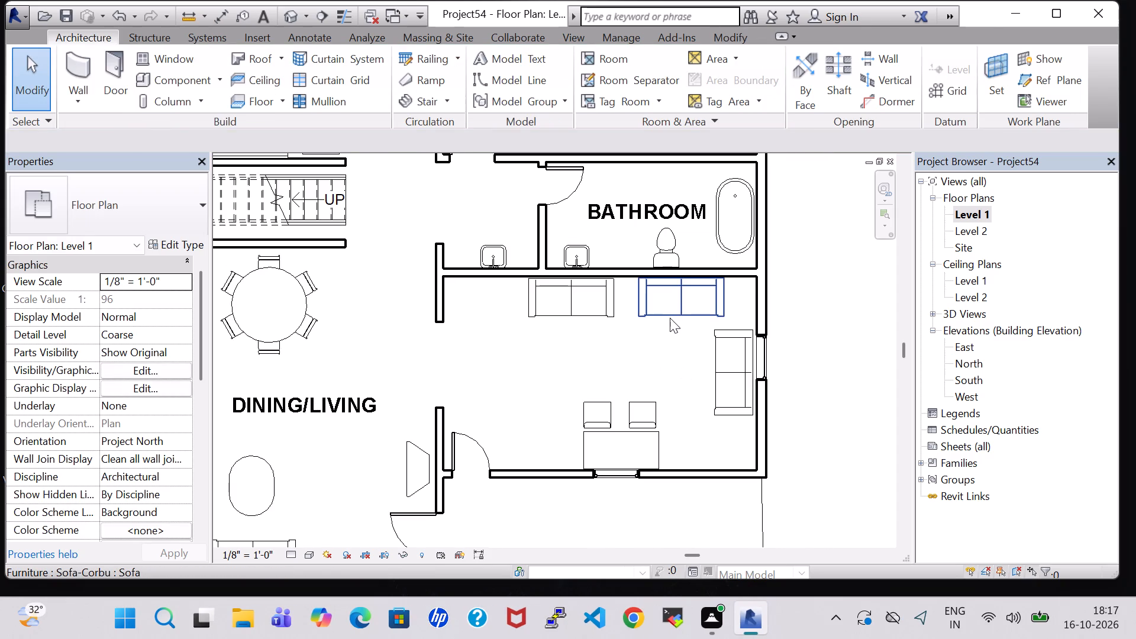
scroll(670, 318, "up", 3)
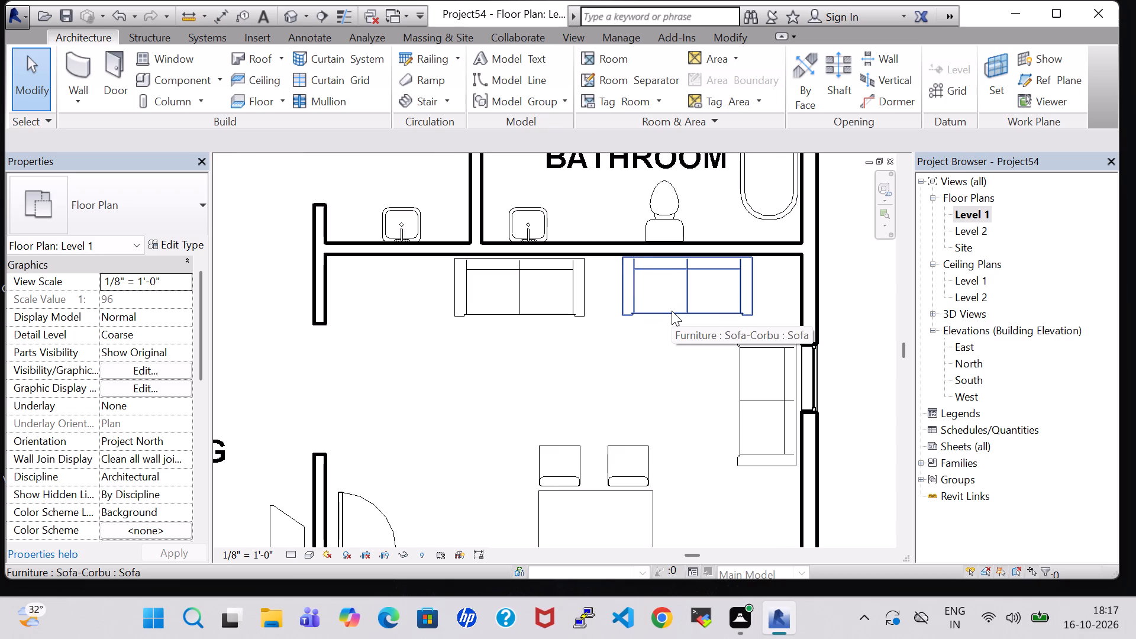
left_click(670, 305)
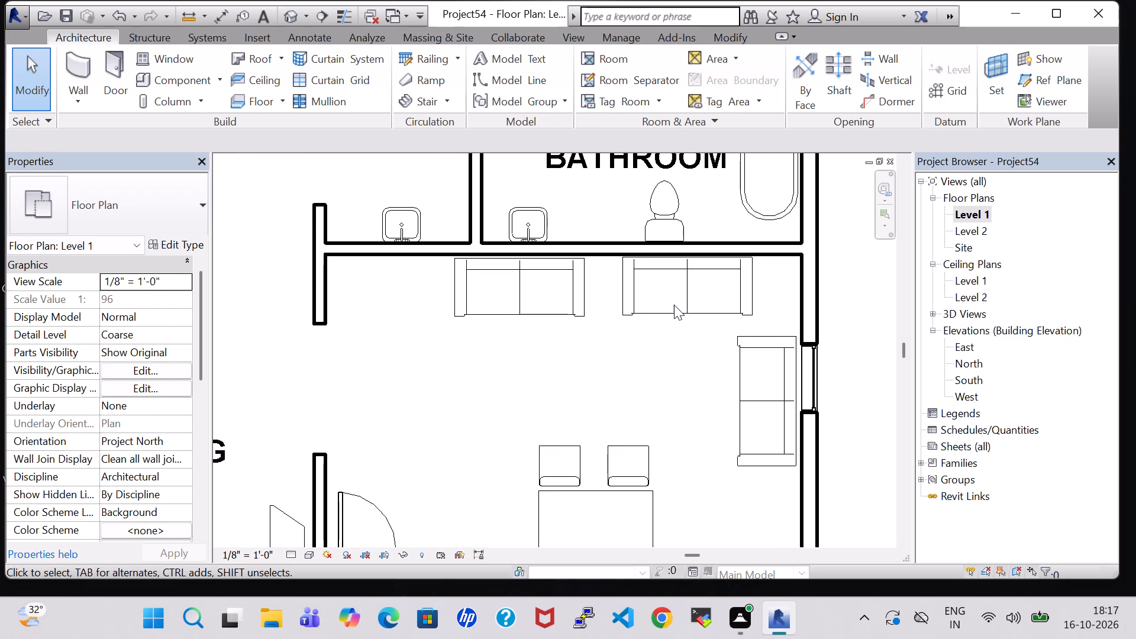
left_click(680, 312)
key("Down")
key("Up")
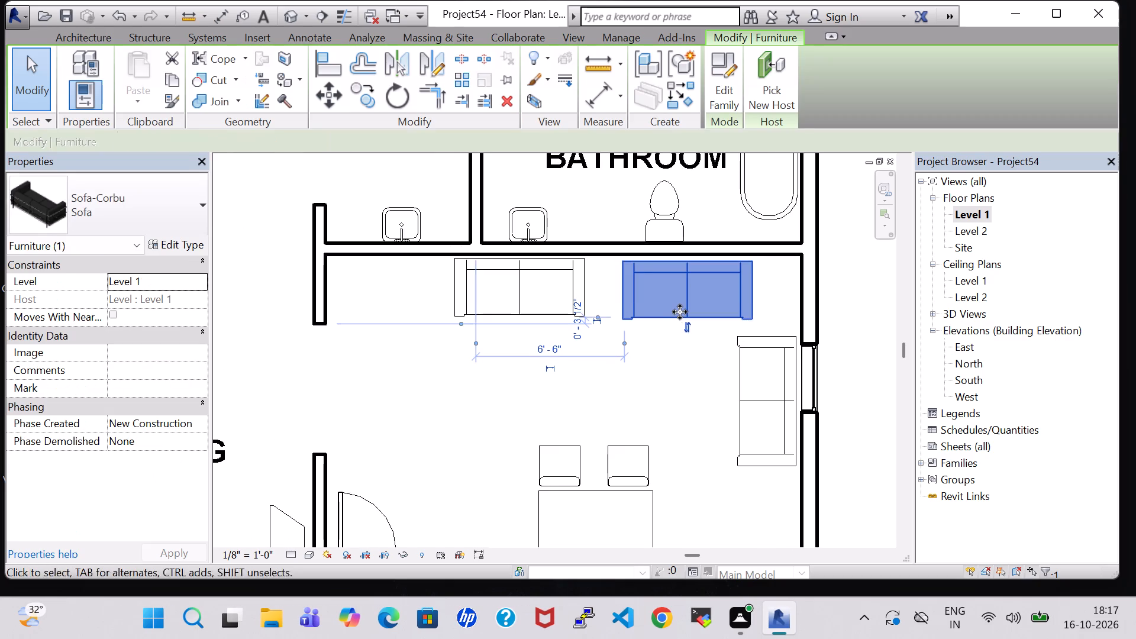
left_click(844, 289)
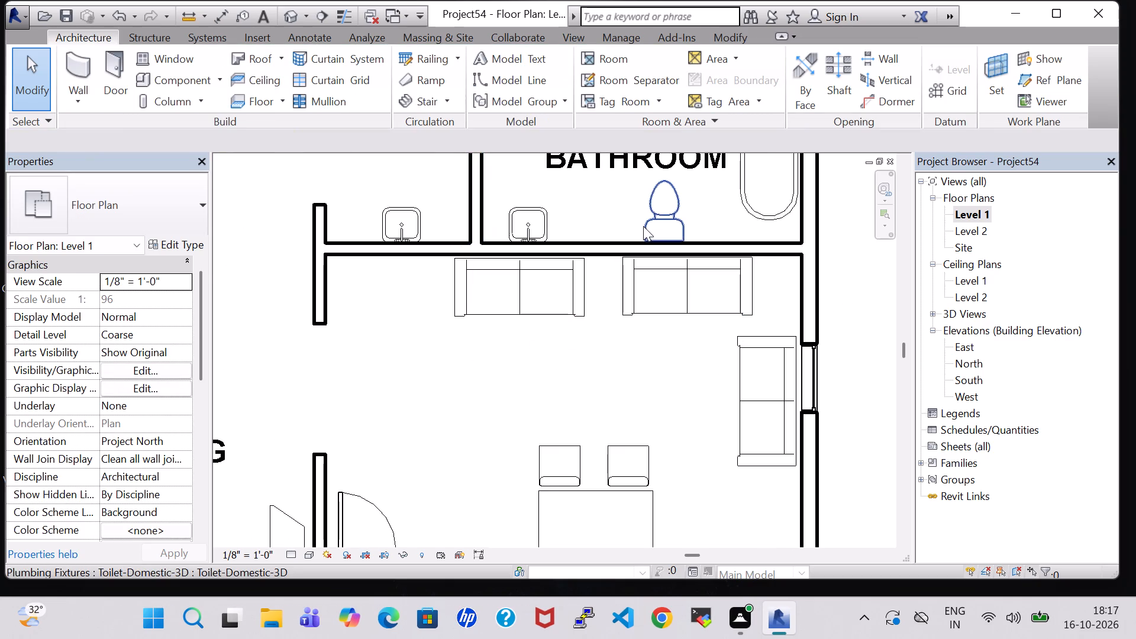
Place a 24" x 24" Table-End, similar to the bedroom's, in the northeast corner between the north-wall sofa and the east wall.
scroll(643, 226, "down", 5)
middle_click_drag(643, 226, 617, 359)
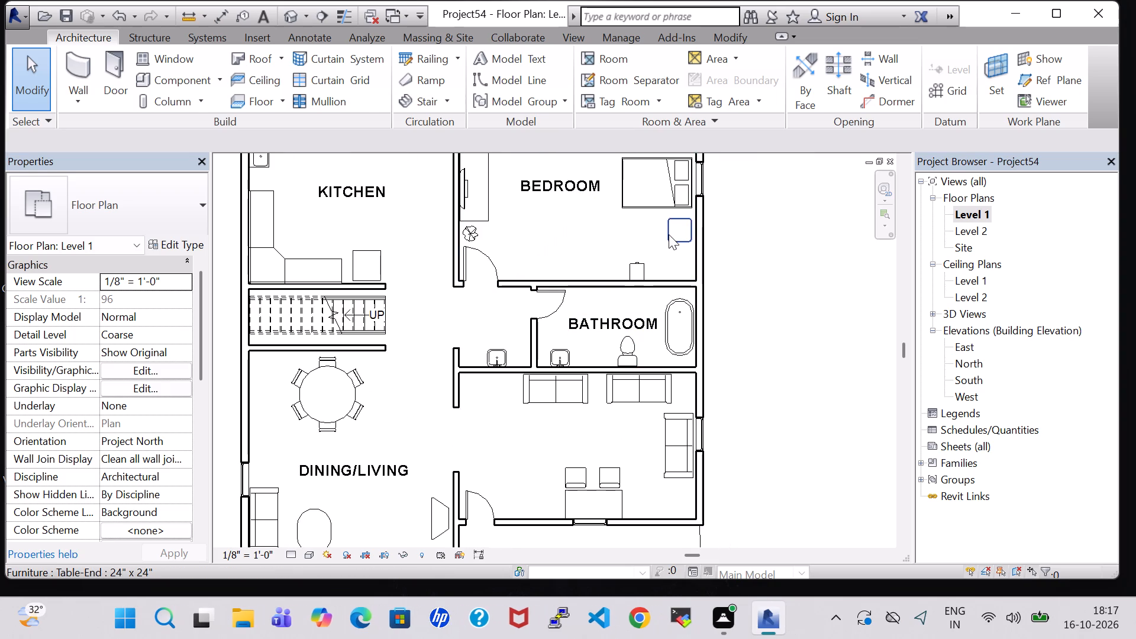
left_click(669, 234)
right_click(669, 234)
left_click(745, 322)
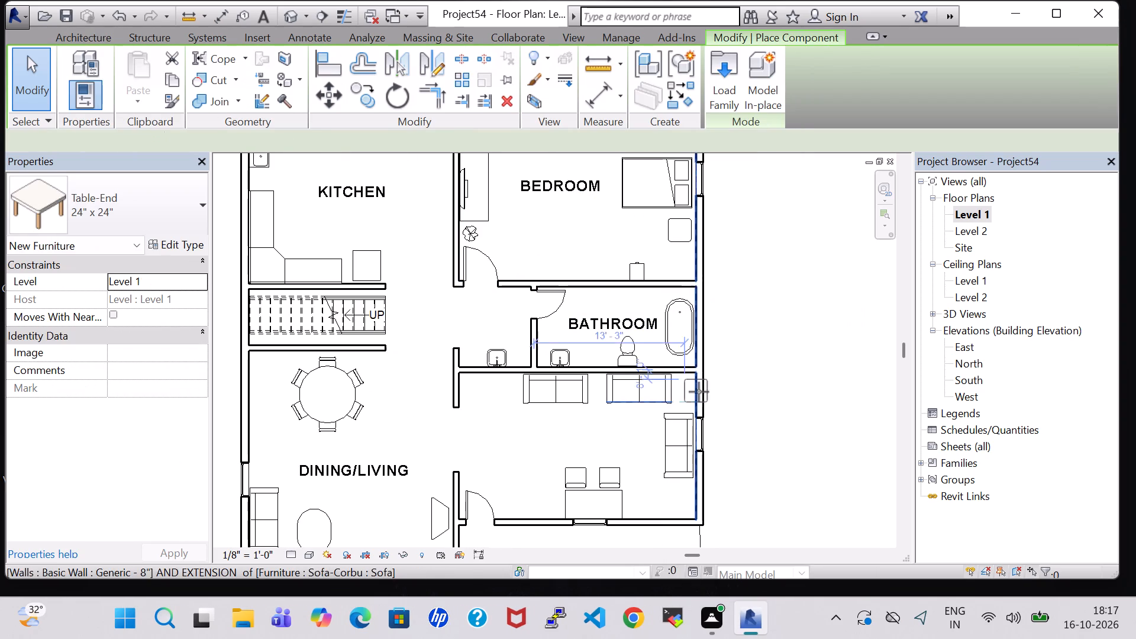
scroll(686, 392, "up", 7)
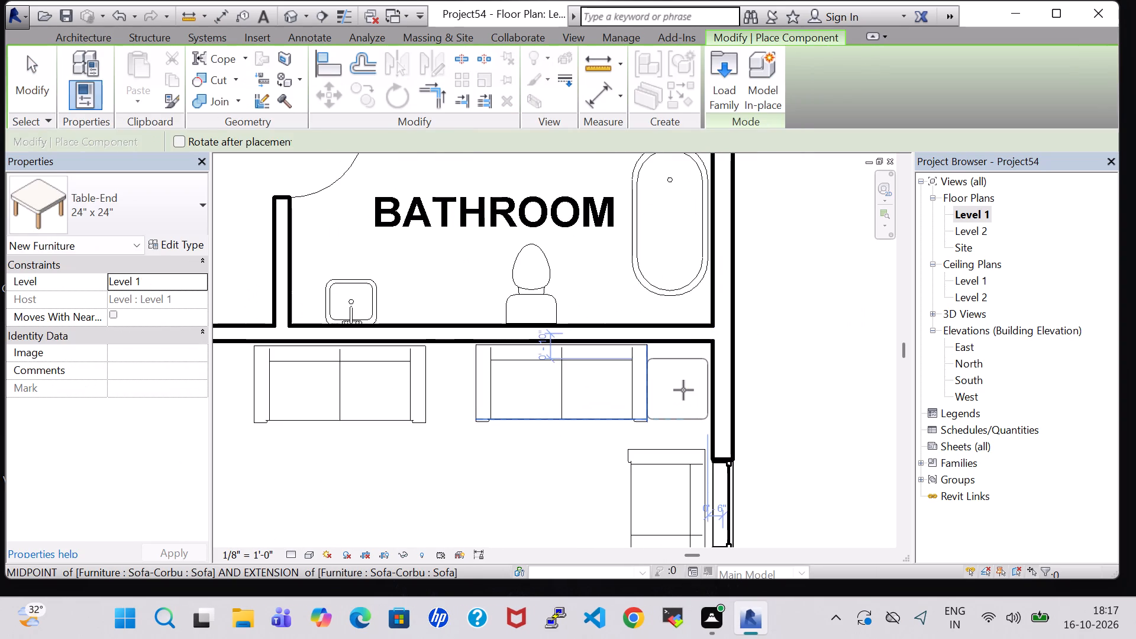
scroll(683, 390, "up", 6)
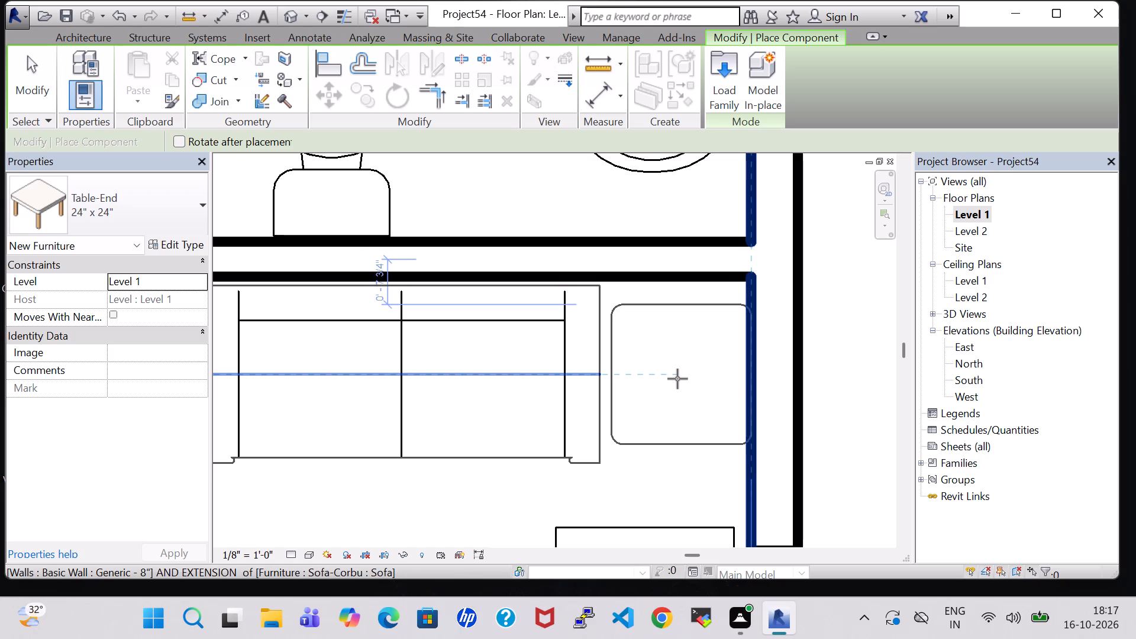
left_click(677, 379)
key("Escape")
key("Escape")
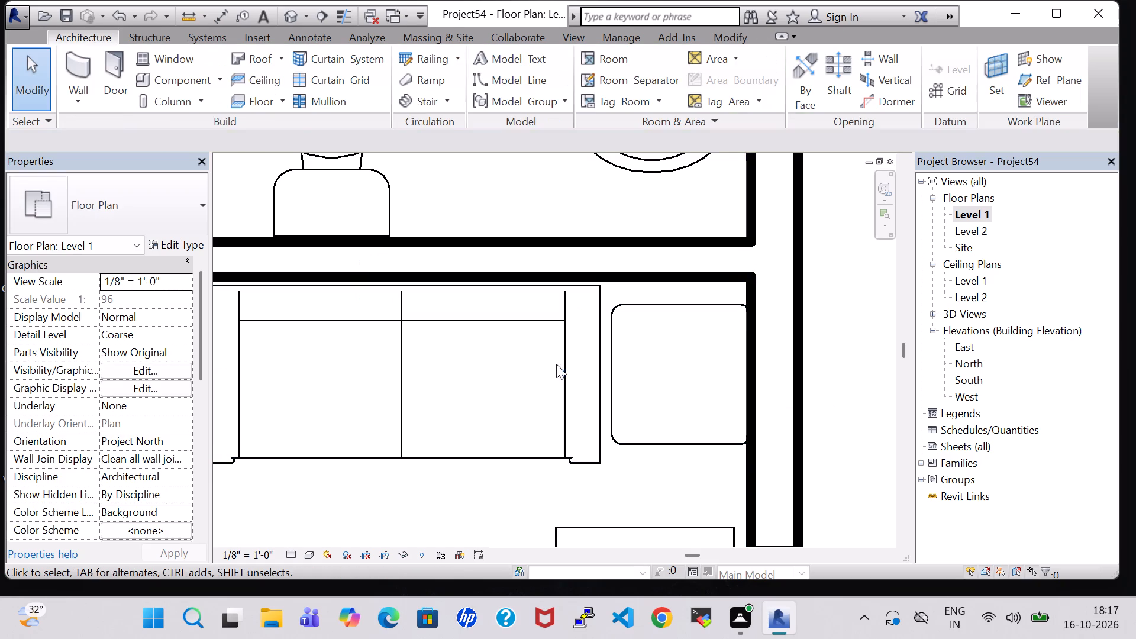
Nudge the corner Table-End and the sofa beside it slightly west, away from the east wall.
left_click(525, 453)
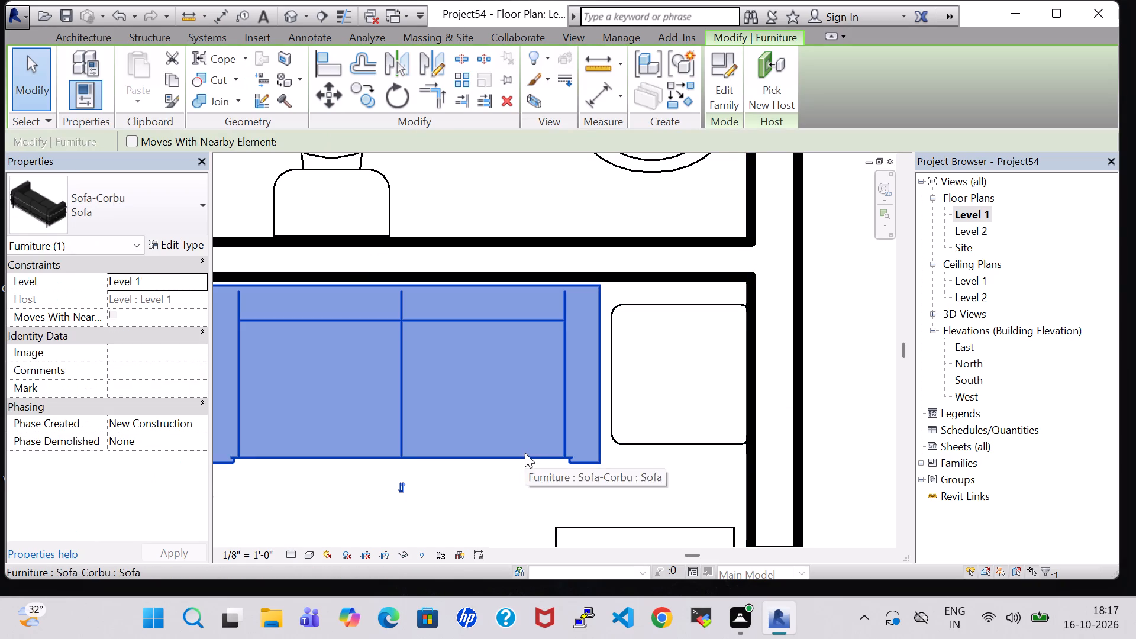
key("Left")
left_click(652, 450)
key("Left")
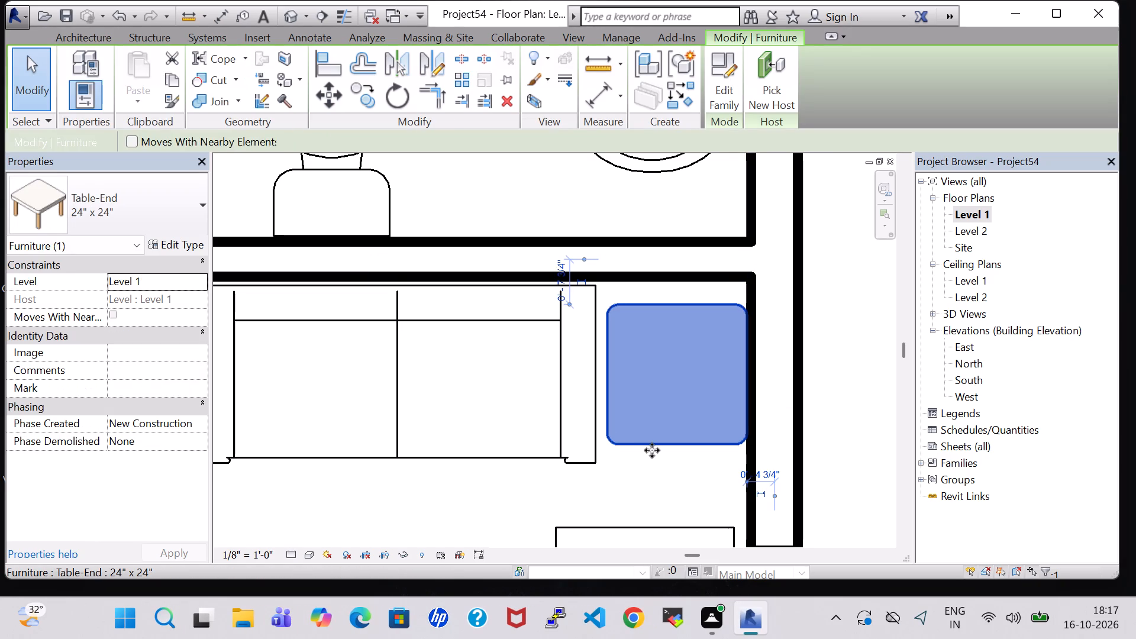
key("Left")
scroll(652, 447, "down", 7)
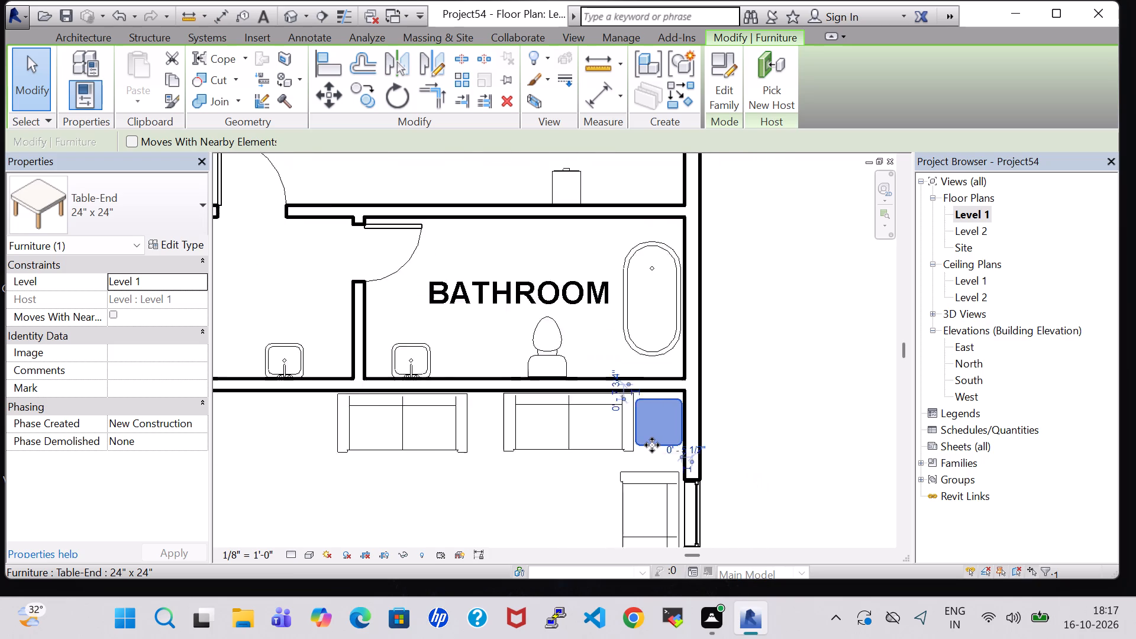
scroll(652, 445, "down", 2)
left_click(582, 444)
key("Left")
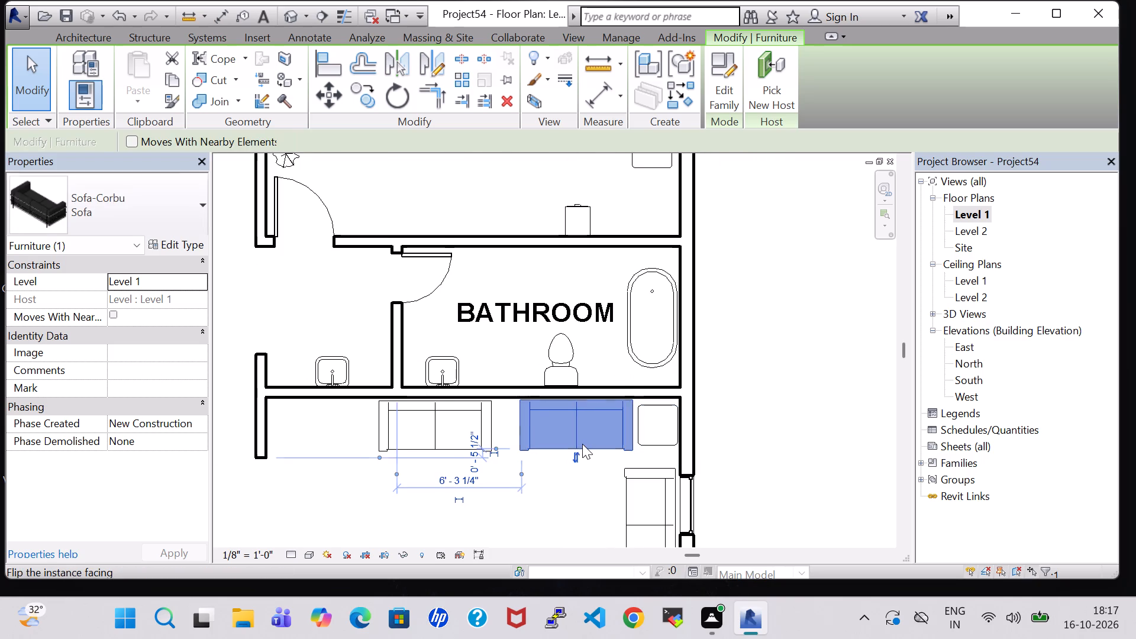
scroll(582, 444, "down", 1)
key("Left")
left_click(763, 441)
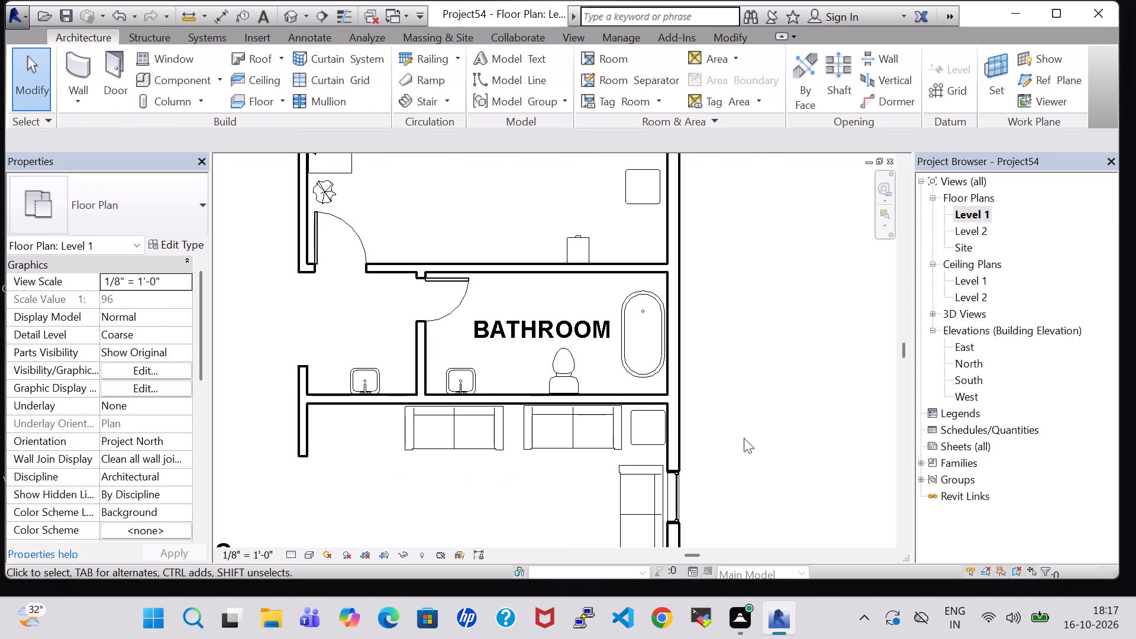
Place a second 24" x 24" Table-End just south of the east-wall sofa, about 0'-9" from the east wall's centreline.
middle_click_drag(744, 438, 738, 232)
left_click(639, 218)
scroll(639, 218, "up", 1)
right_click(639, 218)
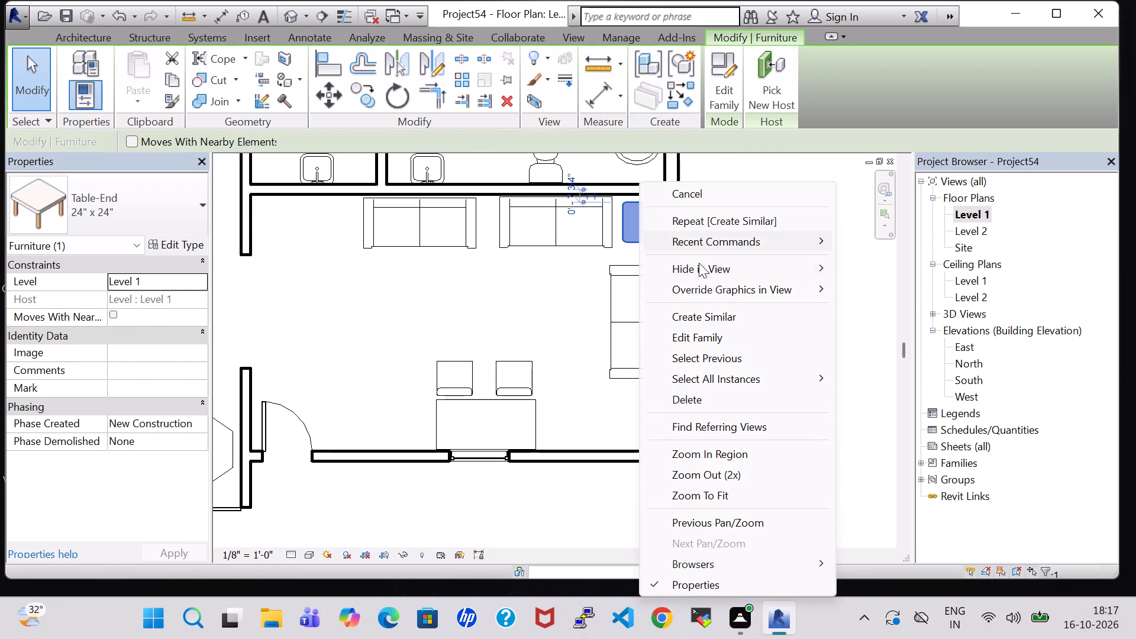
left_click(739, 315)
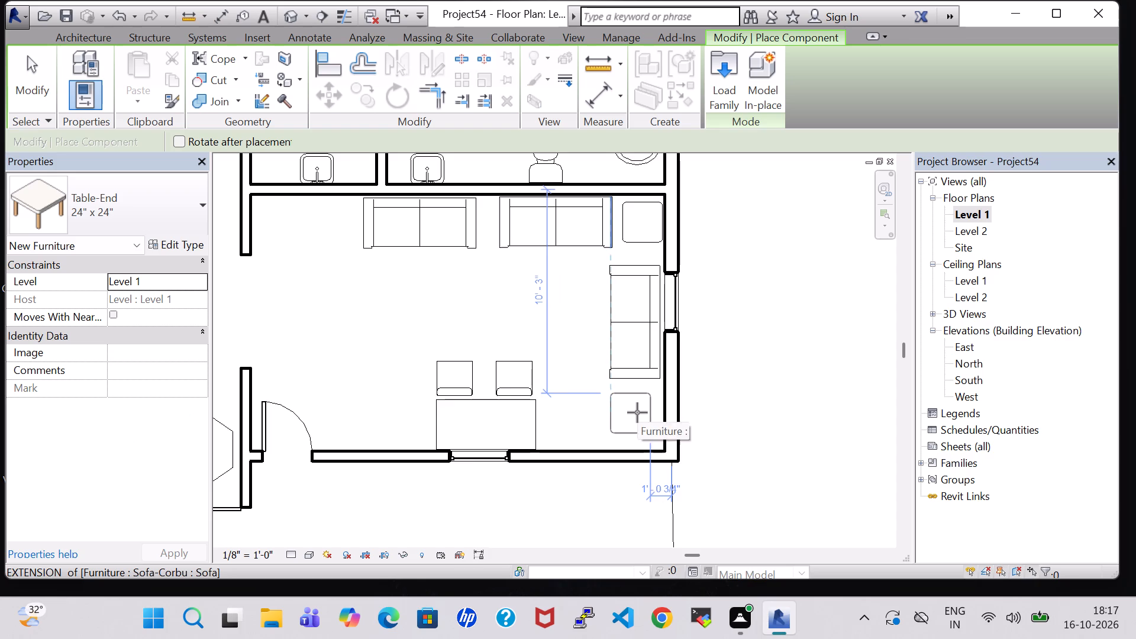
scroll(637, 412, "down", 1)
scroll(637, 412, "up", 4)
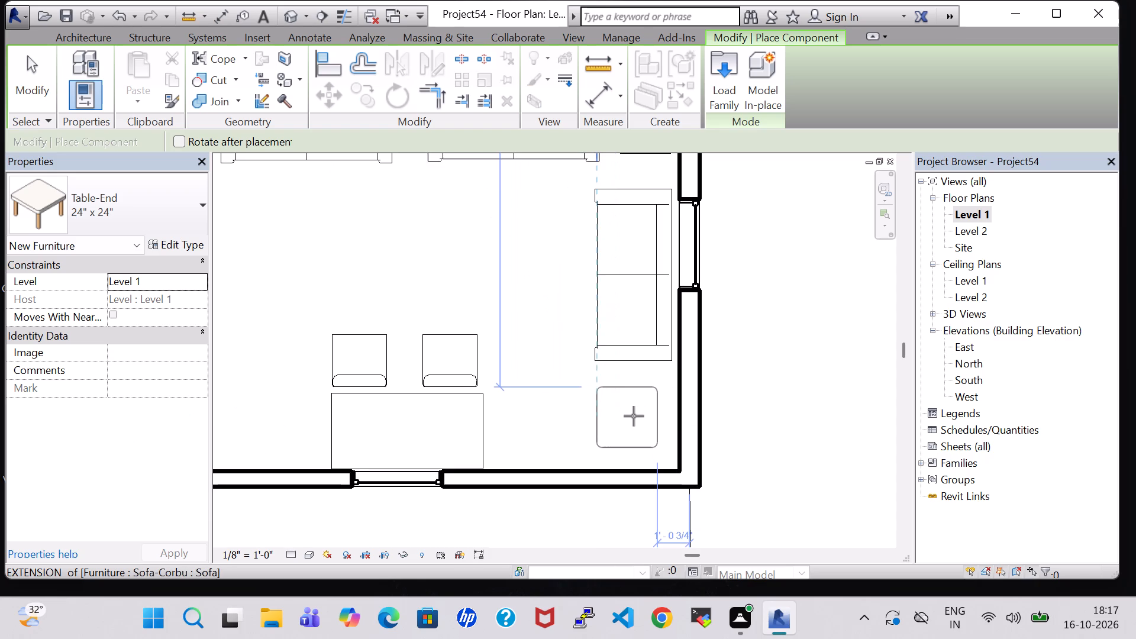
left_click(635, 416)
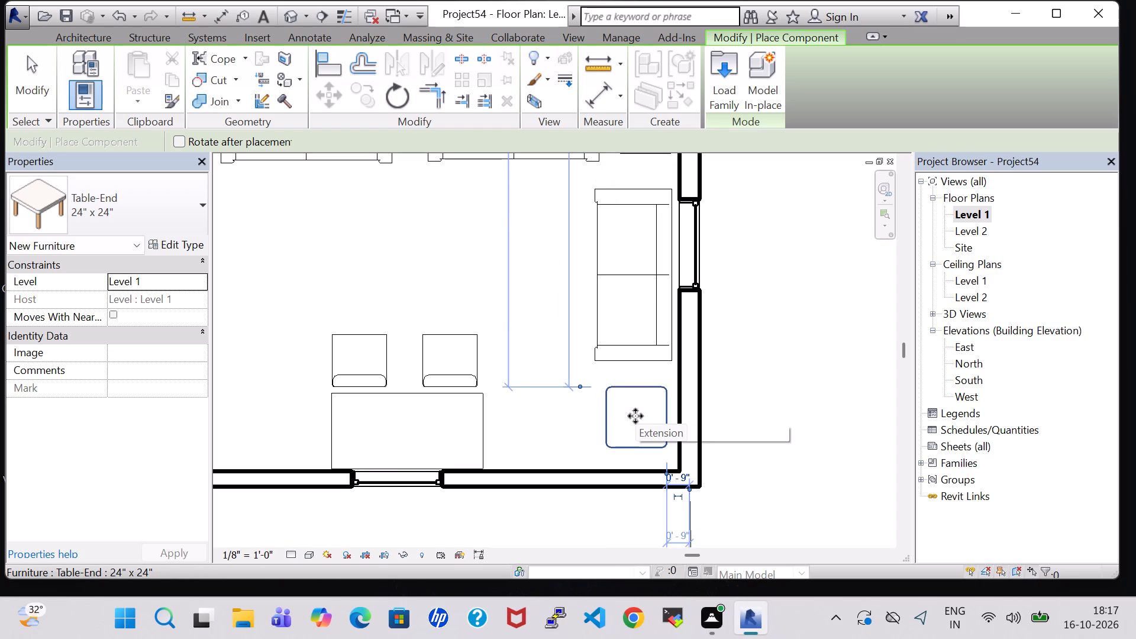
Delete the Table-End just south of the east-wall sofa.
key("Escape")
key("Escape")
left_click(635, 395)
key("Delete")
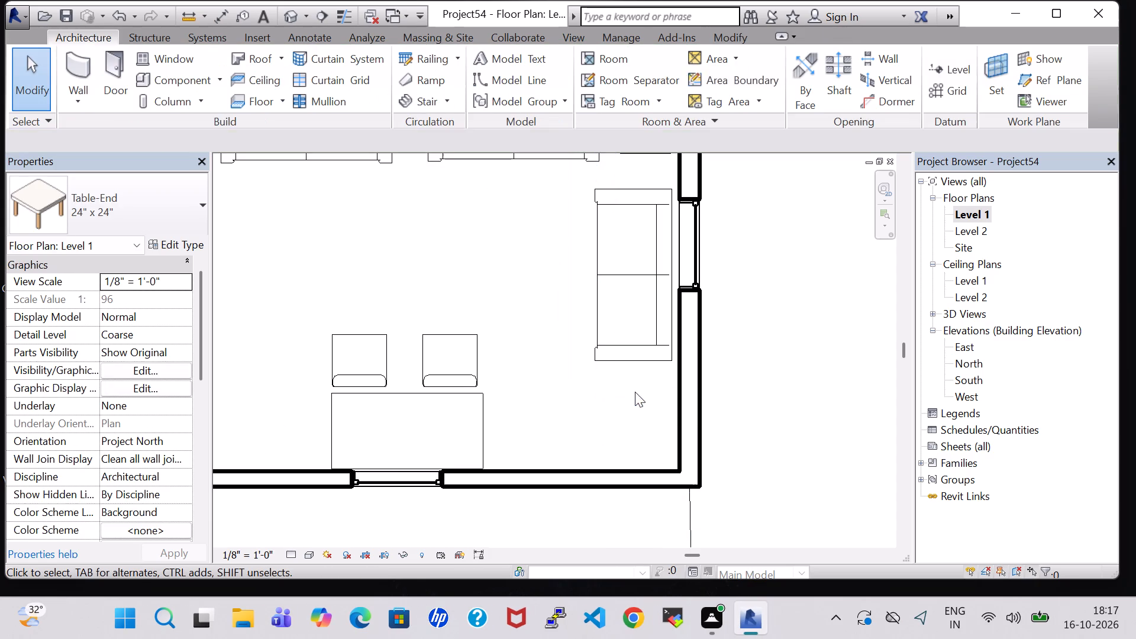
Load the Table-Coffee family and place a 24" x 24" x 24" one south of the east-wall sofa, about 1'-10" from the east wall.
left_click(180, 77)
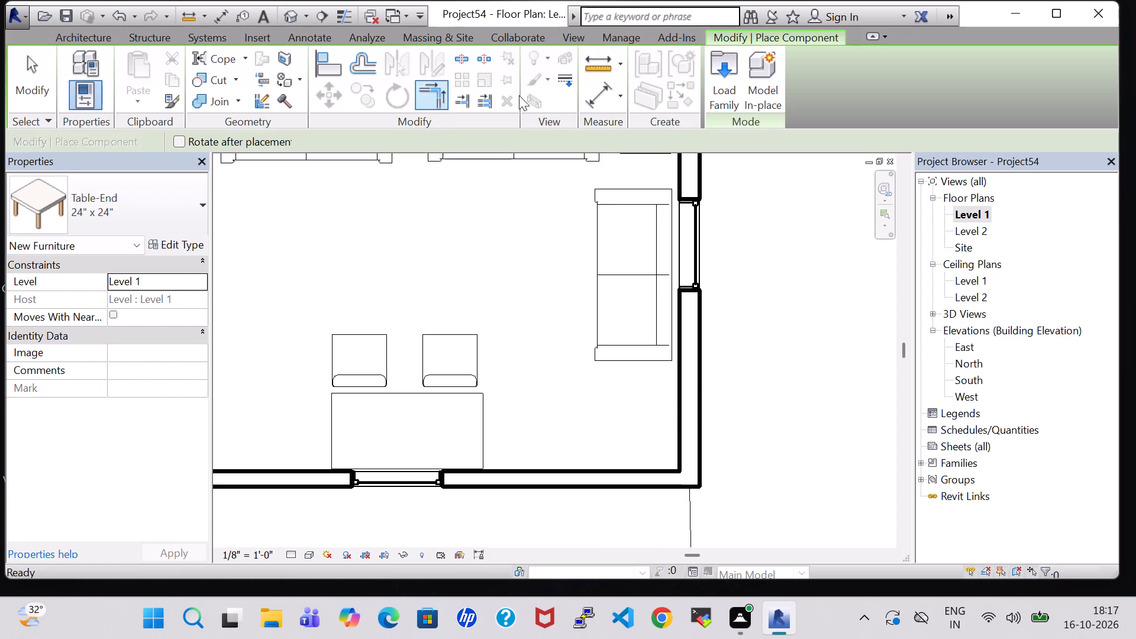
left_click(724, 67)
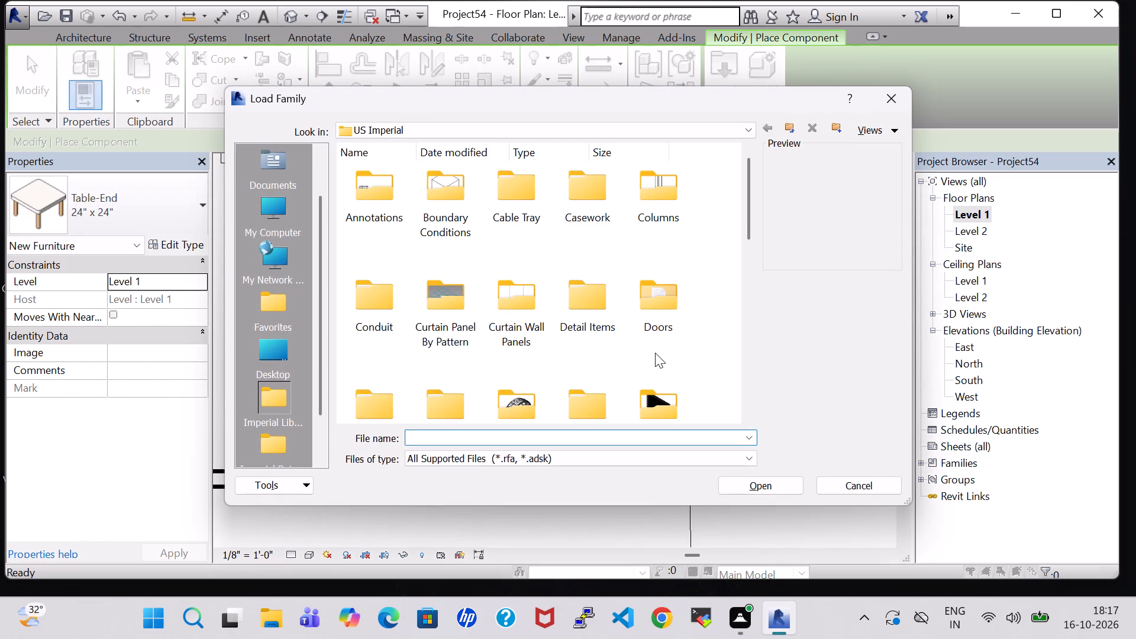
double_click(662, 388)
double_click(571, 199)
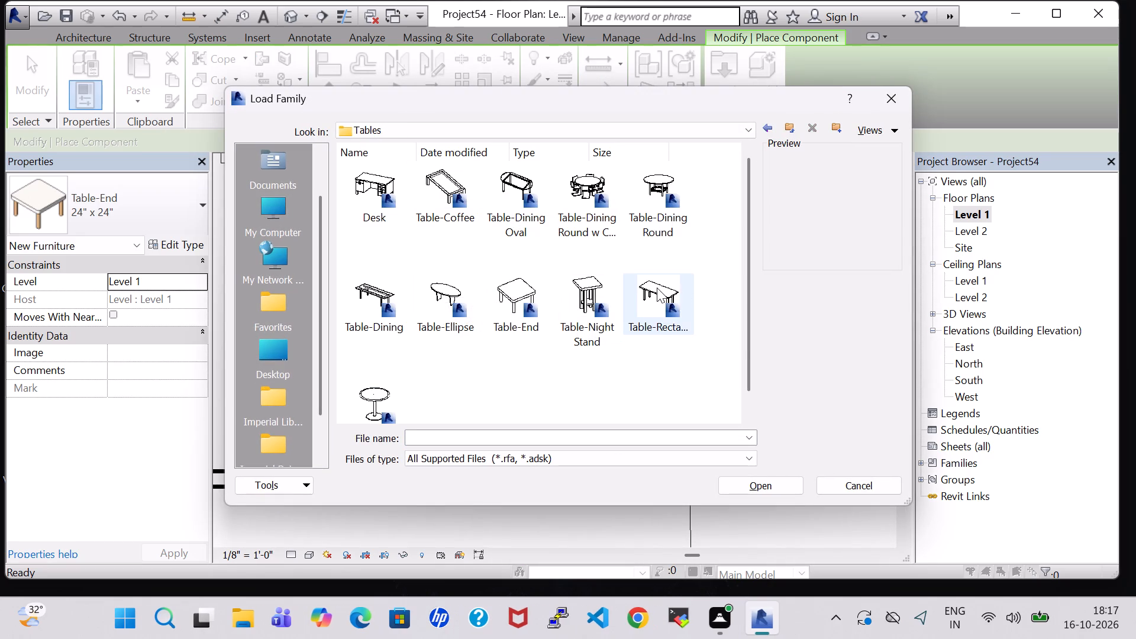
left_click(430, 201)
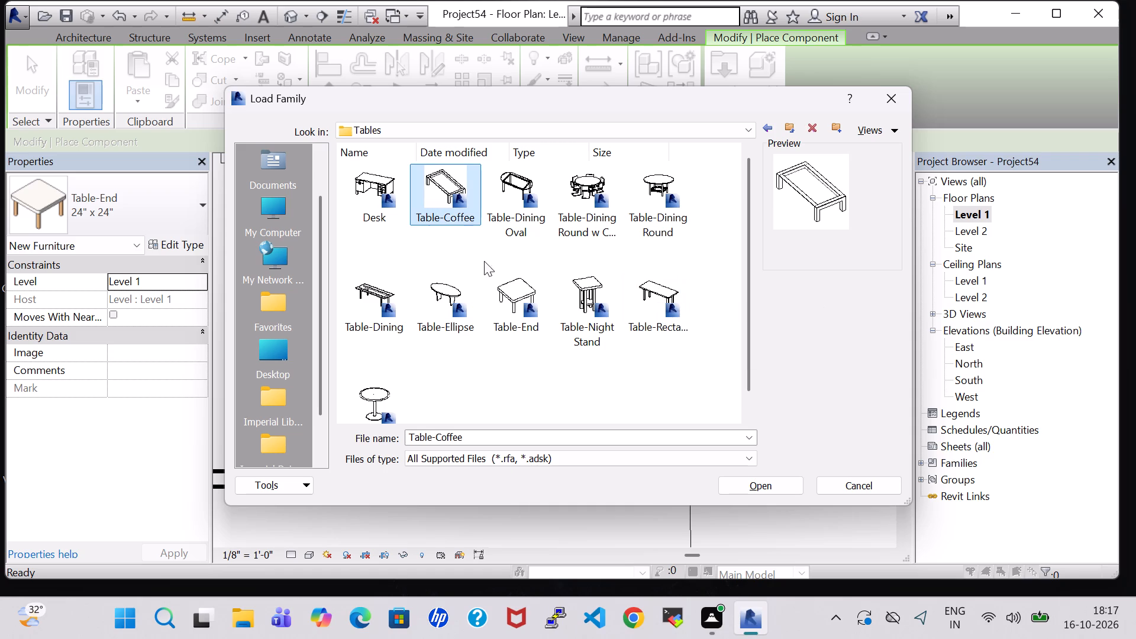
left_click(754, 487)
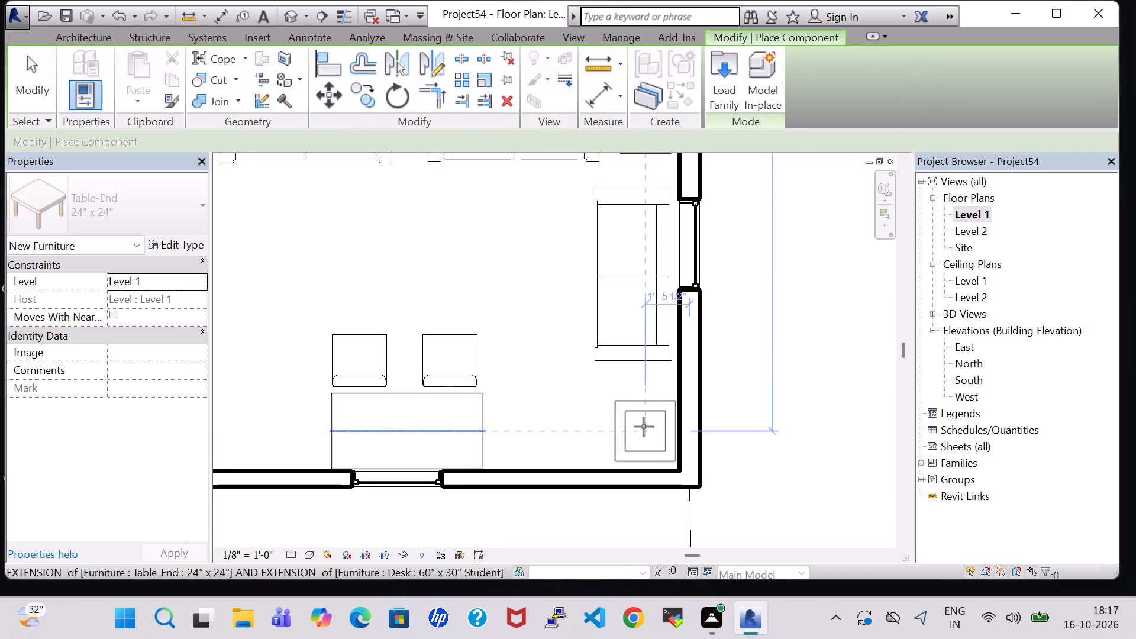
left_click(635, 418)
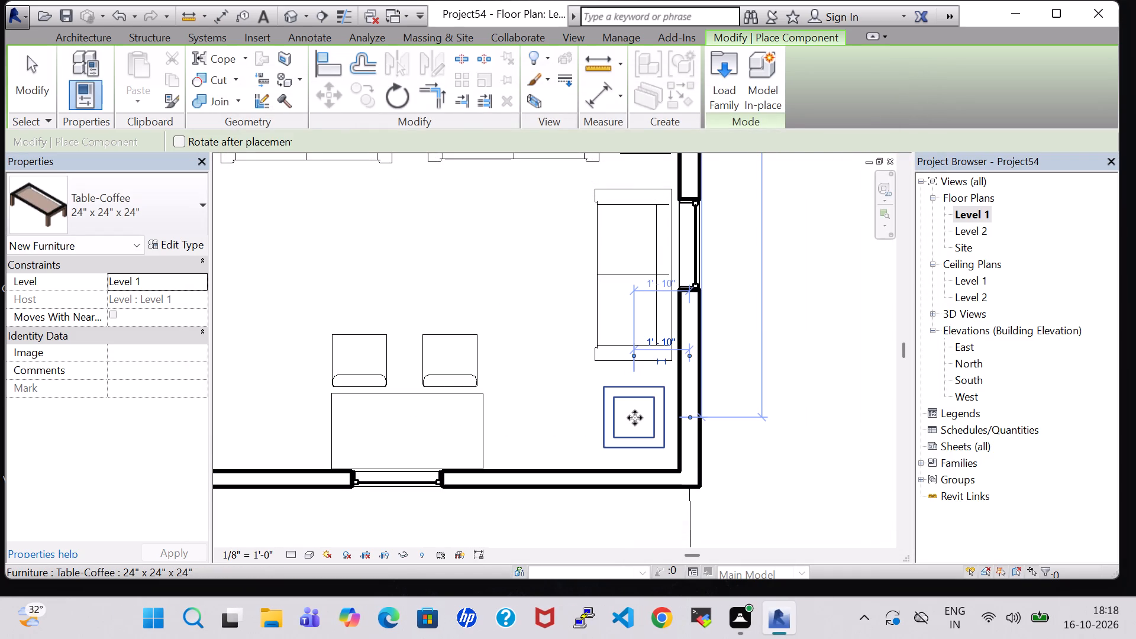
key("Escape")
key("Escape")
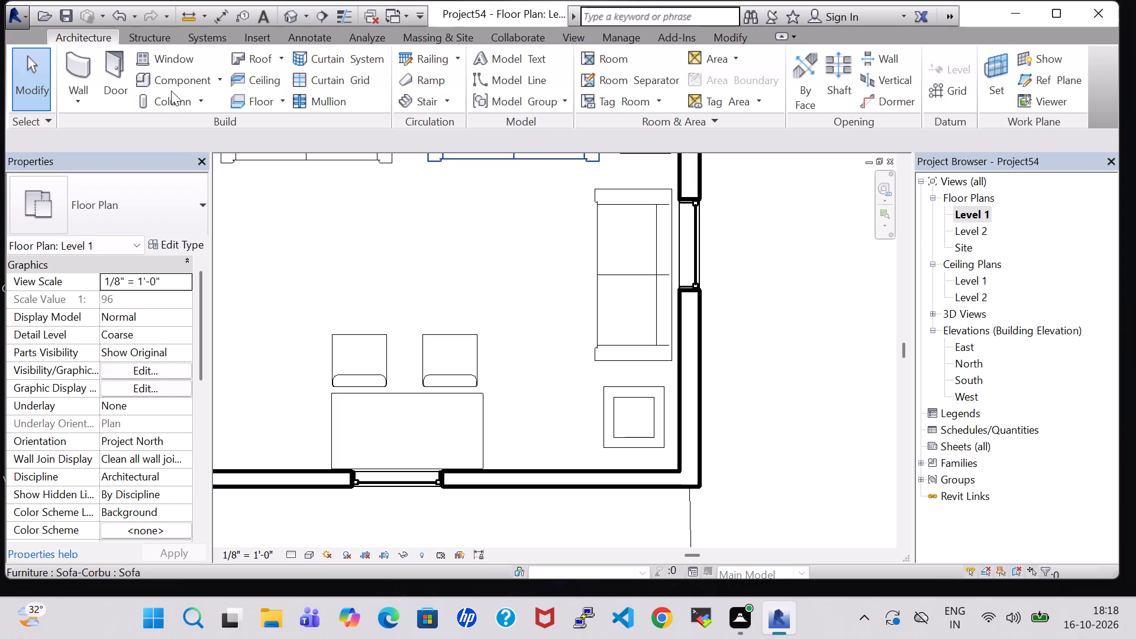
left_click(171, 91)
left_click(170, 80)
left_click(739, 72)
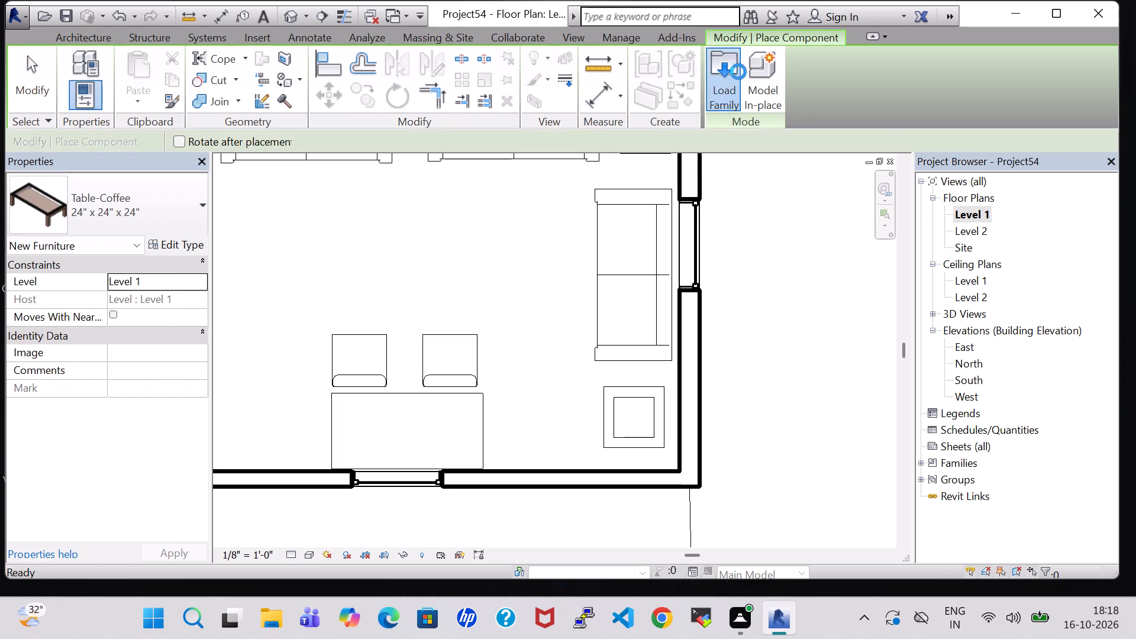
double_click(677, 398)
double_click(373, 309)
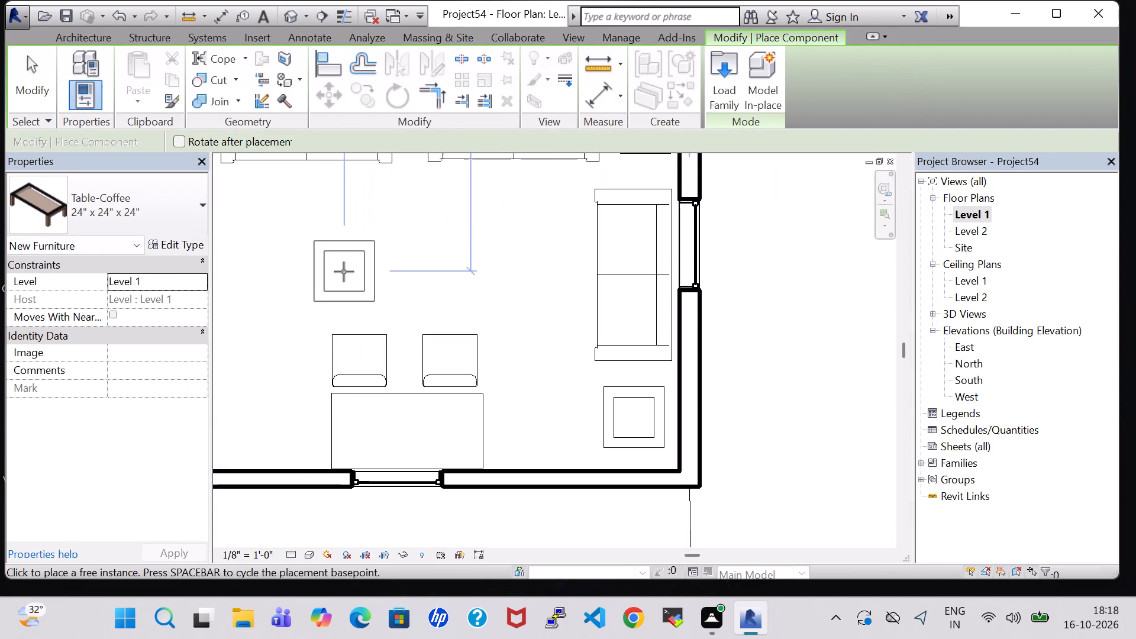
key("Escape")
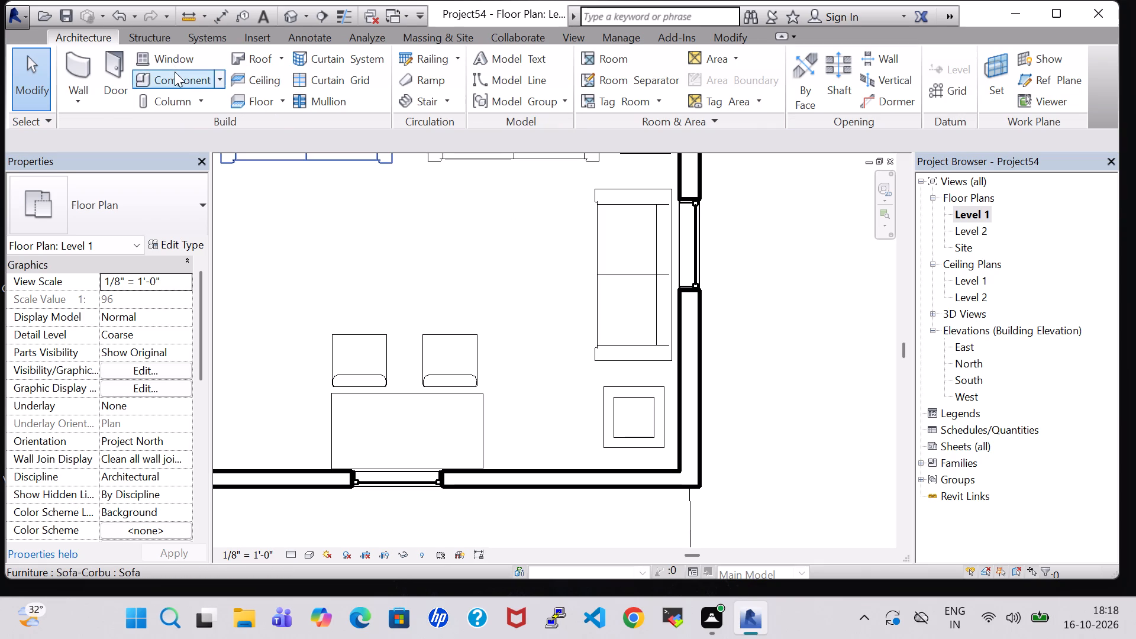
Load the M_TV - Flat Screen family from the Furniture folder of the US Metric library.
left_click(175, 72)
left_click(724, 83)
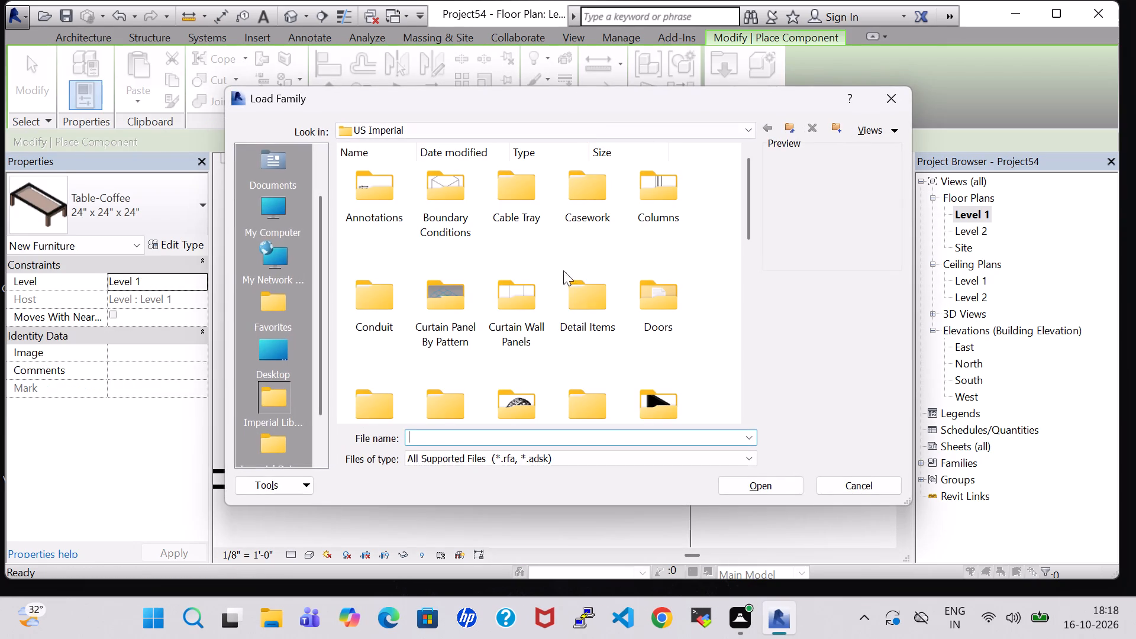
left_click(597, 124)
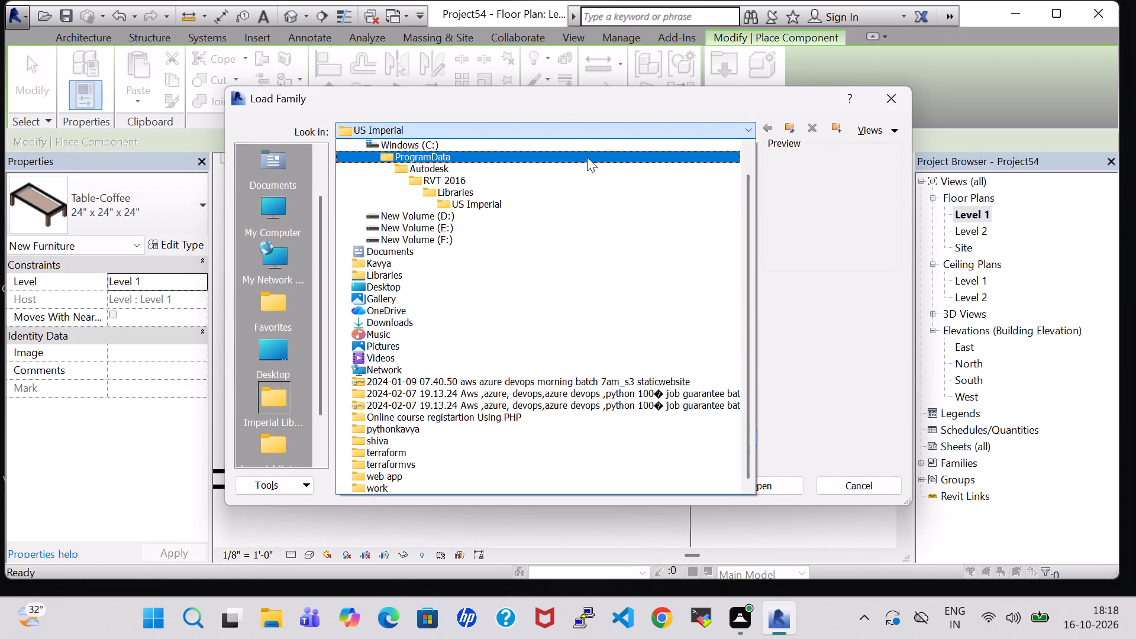
left_click(552, 184)
double_click(538, 184)
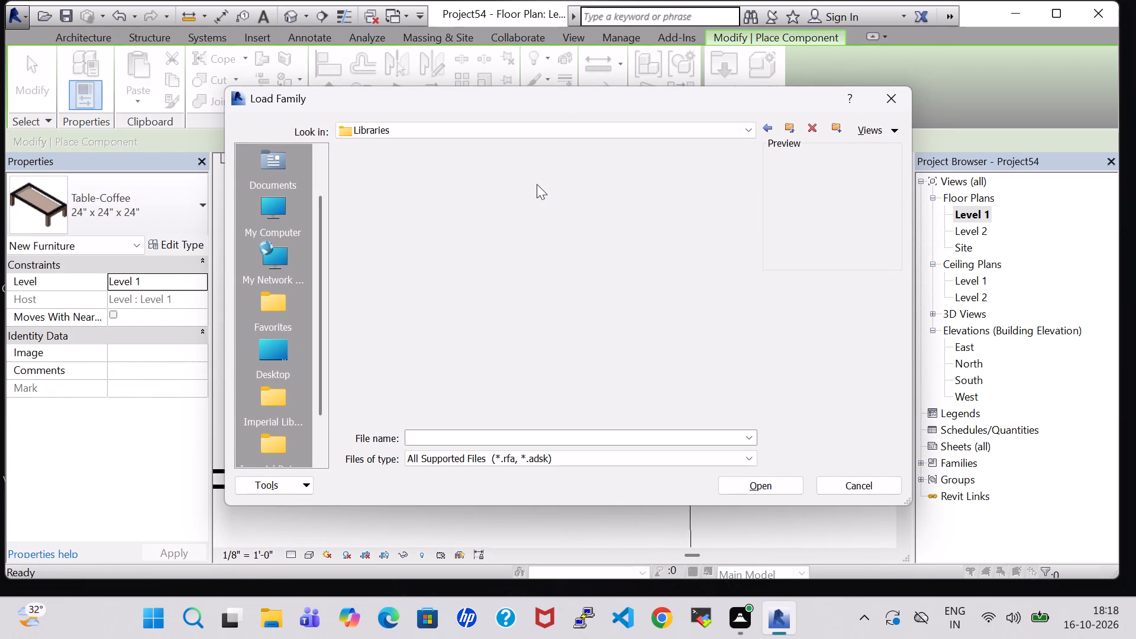
double_click(603, 192)
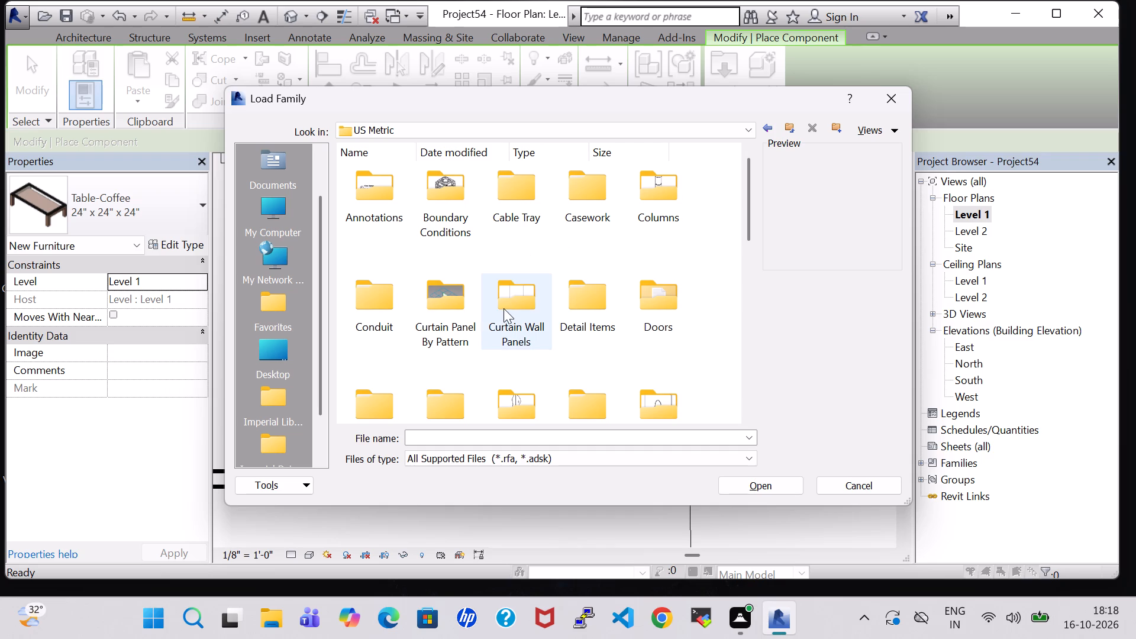
left_click(652, 301)
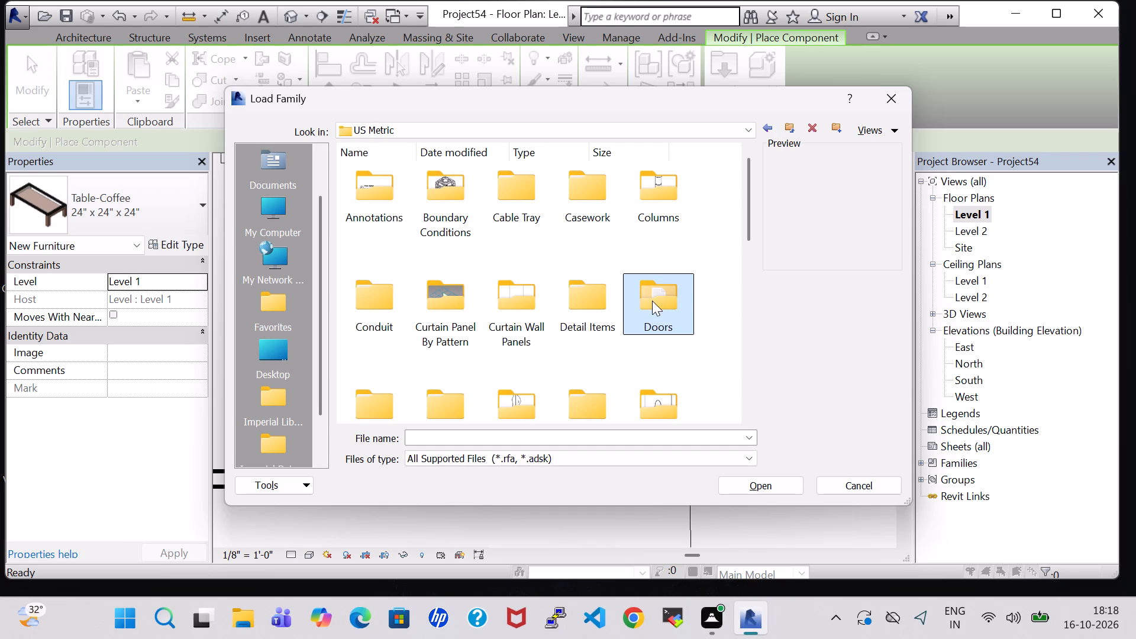
key("f")
double_click(651, 191)
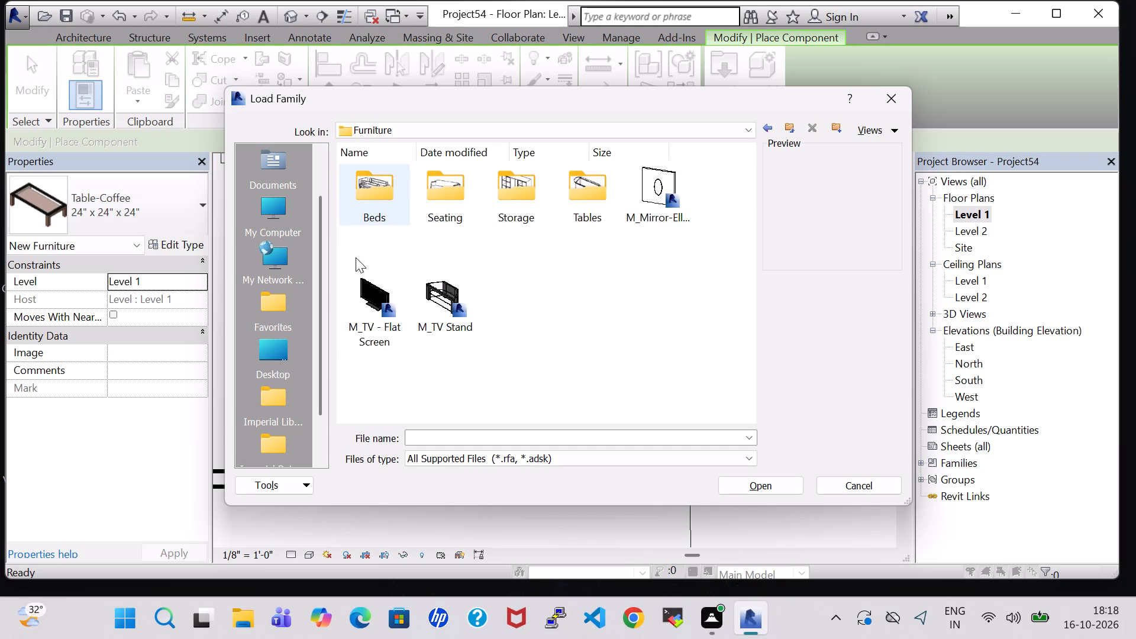
double_click(369, 304)
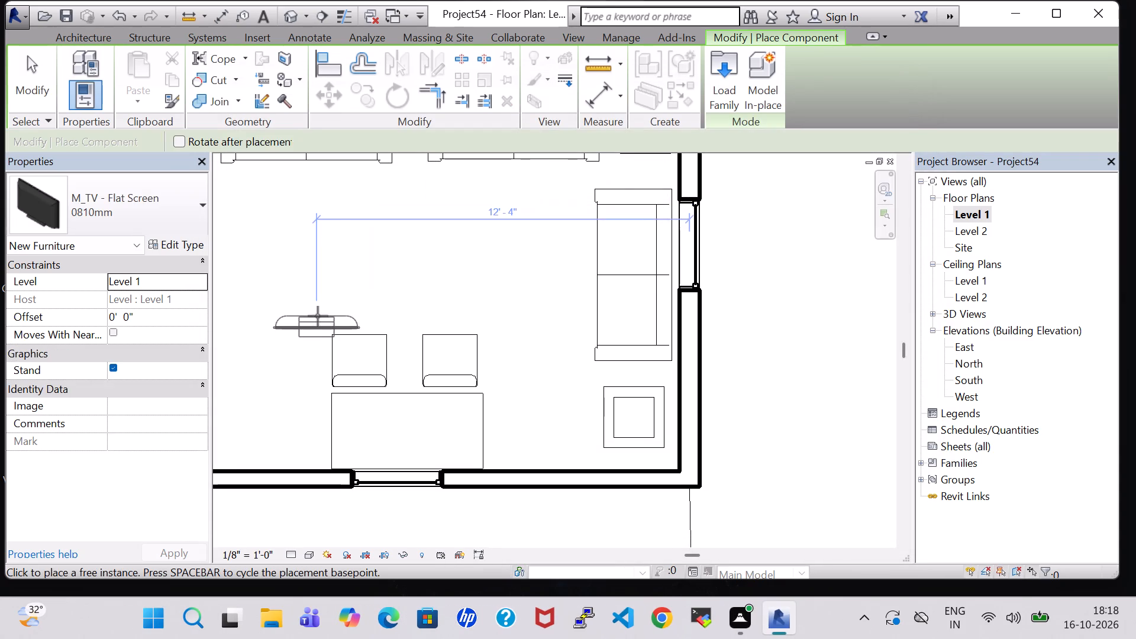
Place a 1070mm M_TV - Flat Screen at the TV stand, rotated with its back against the 6" inner wall.
middle_click_drag(318, 316, 656, 328)
left_click(186, 246)
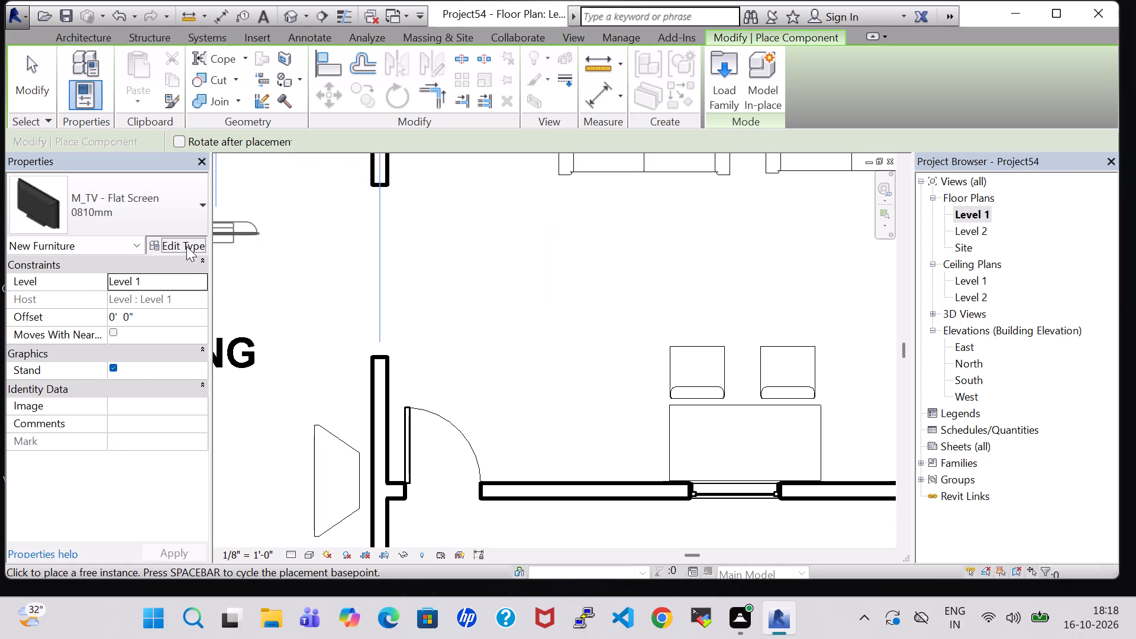
left_click(799, 156)
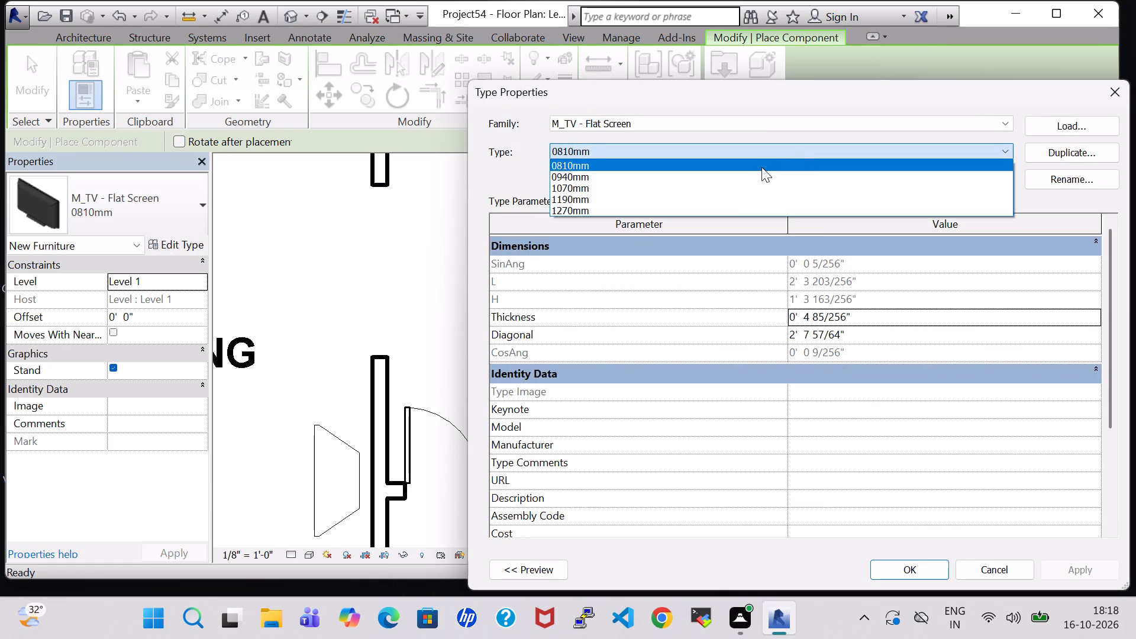
left_click(737, 186)
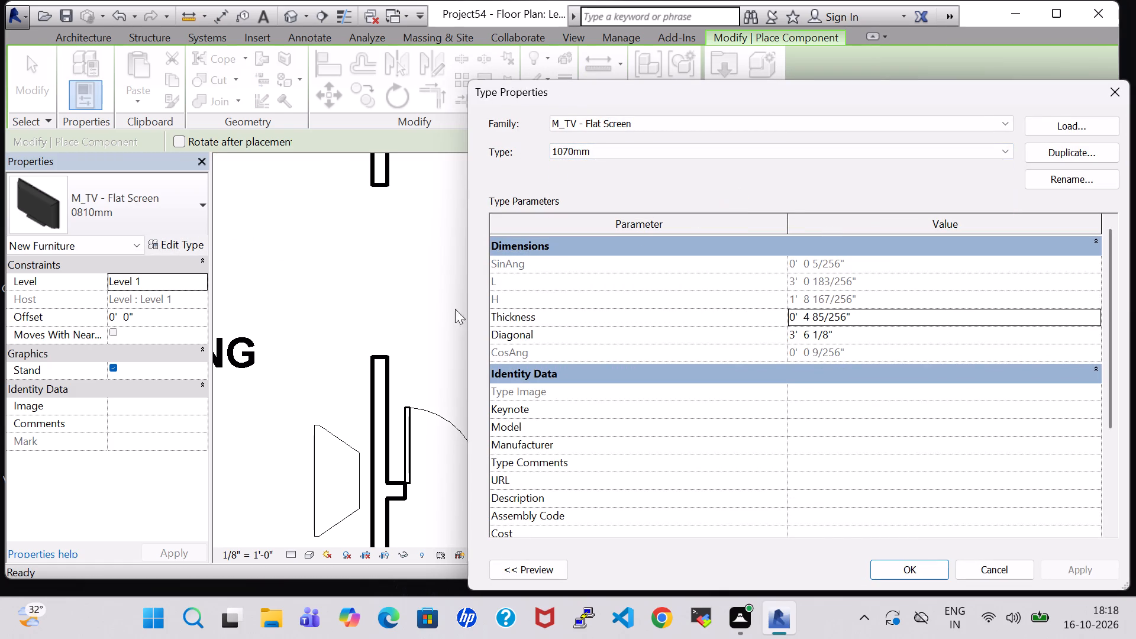
left_click(907, 561)
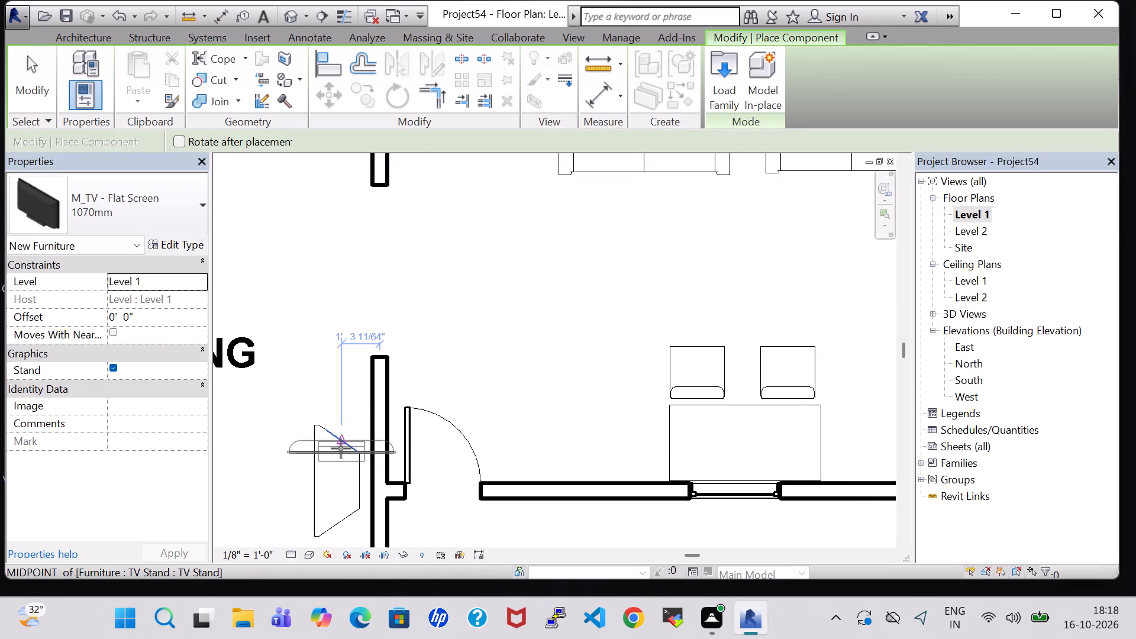
key("space")
key("space")
key("space")
key("space")
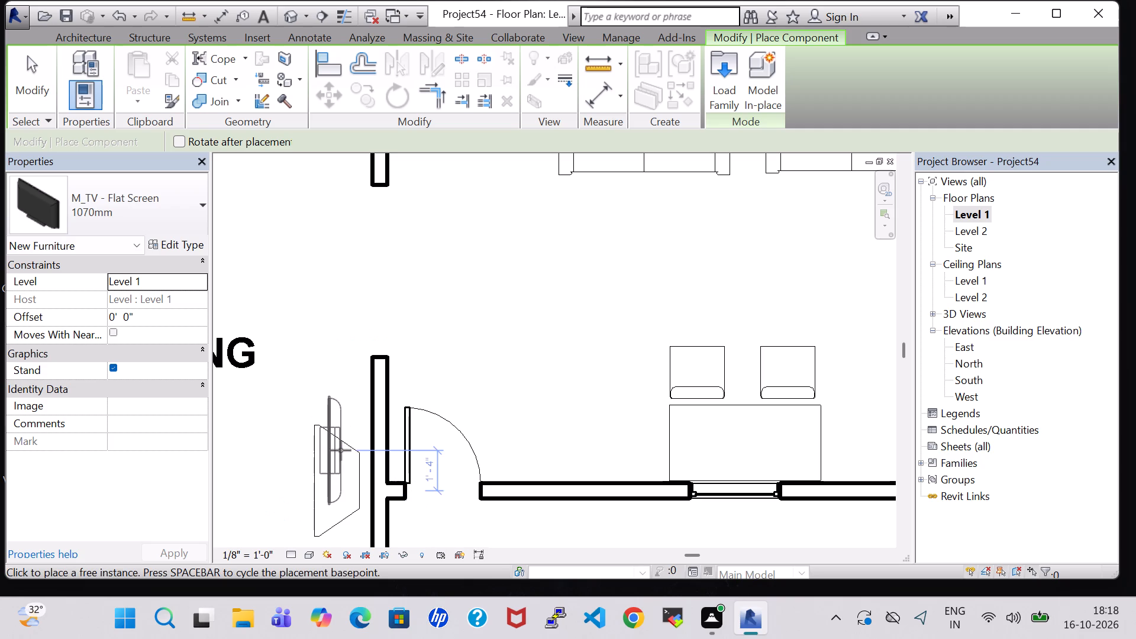
left_click(368, 476)
key("Escape")
key("Escape")
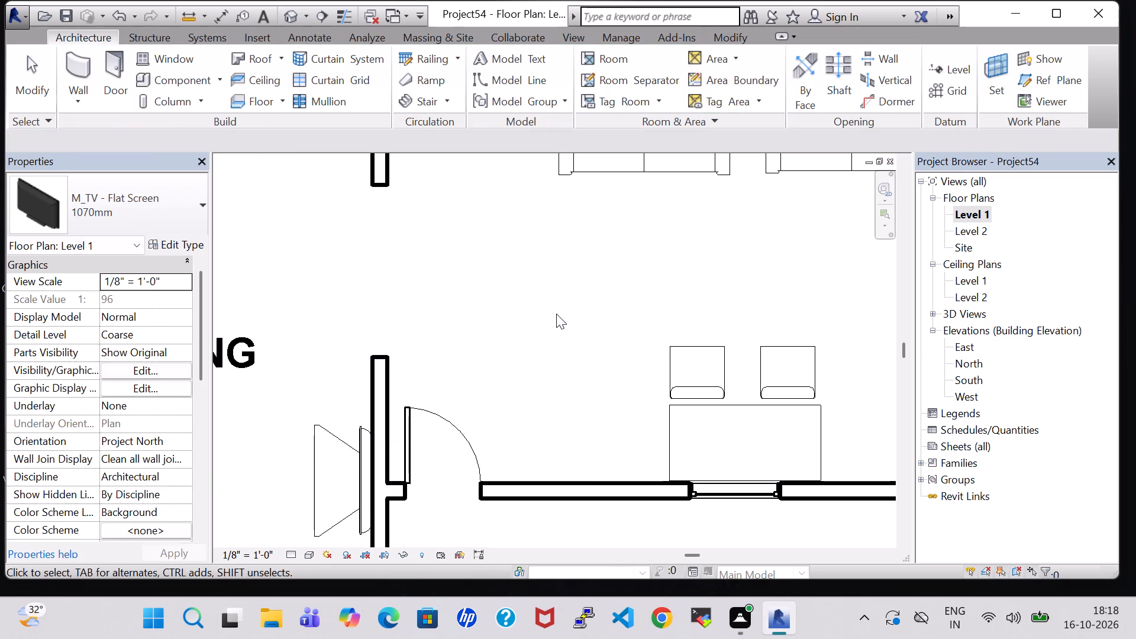
Delete the TV stand at the flat-screen TV on the inner wall.
left_click(330, 434)
key("Delete")
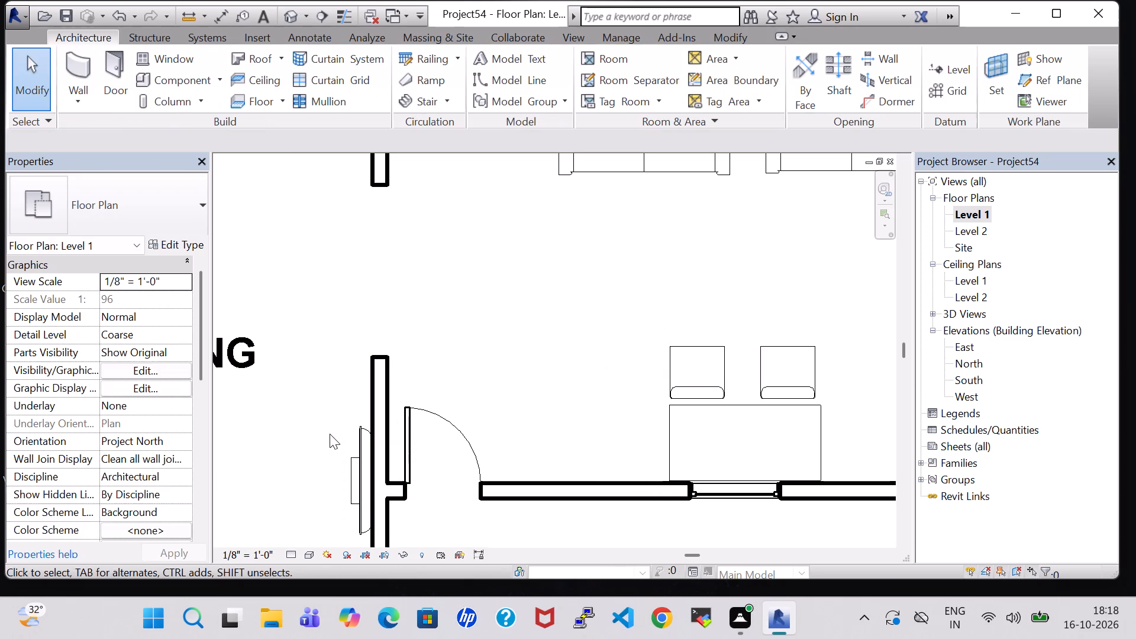
Set the flat-screen TV's offset from Level 1 to 3' 0".
left_click(360, 463)
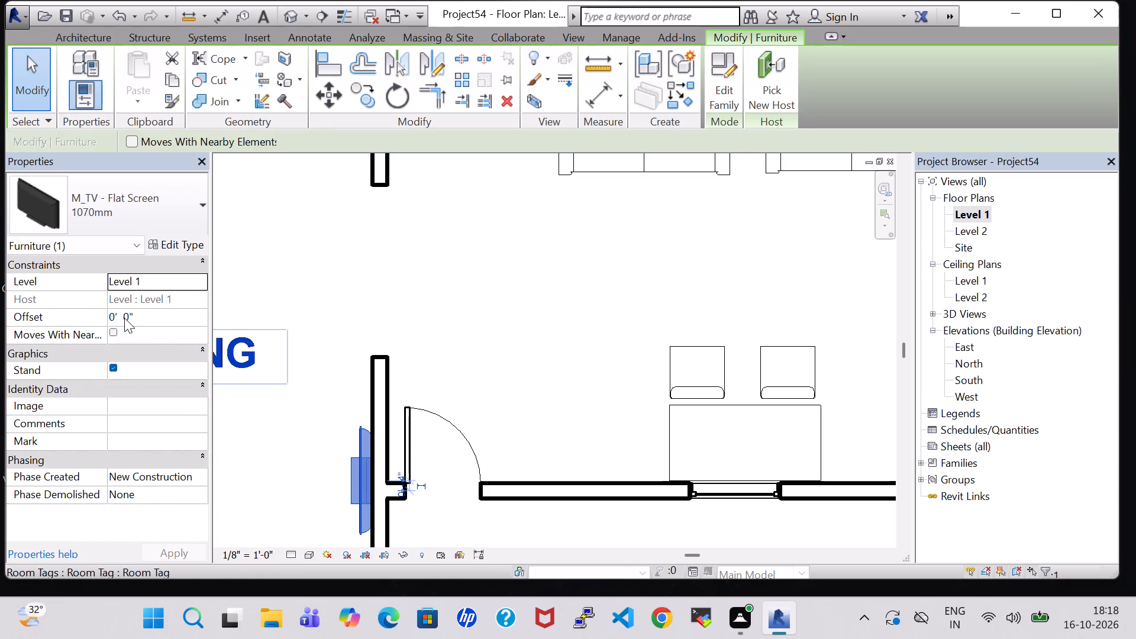
left_click(117, 317)
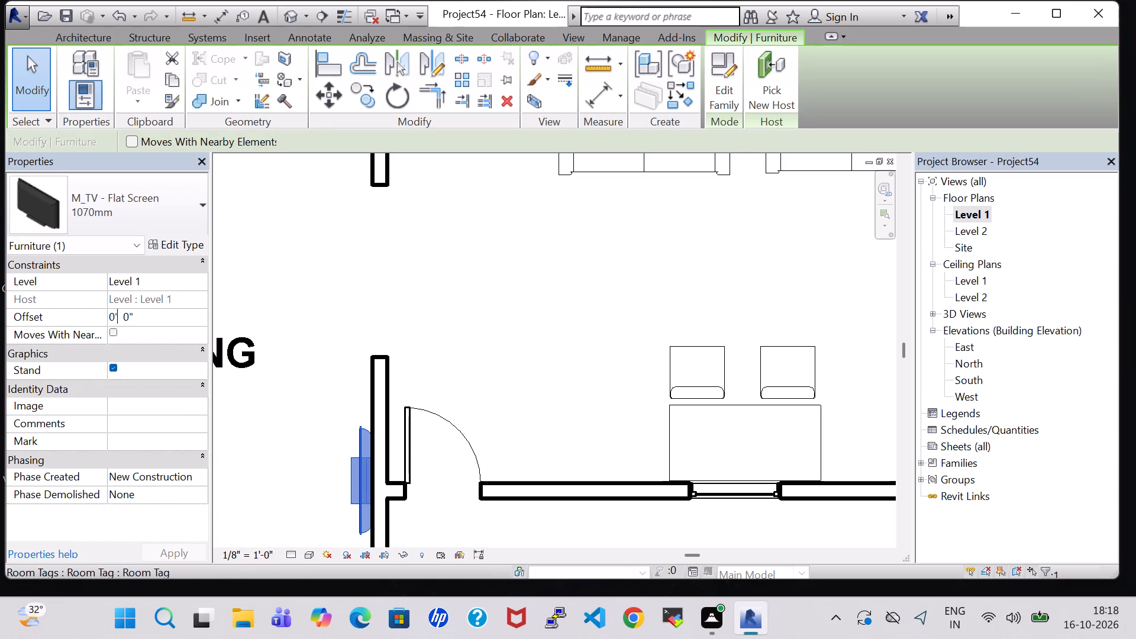
left_click(114, 317)
key("BackSpace")
key("3")
left_click(181, 557)
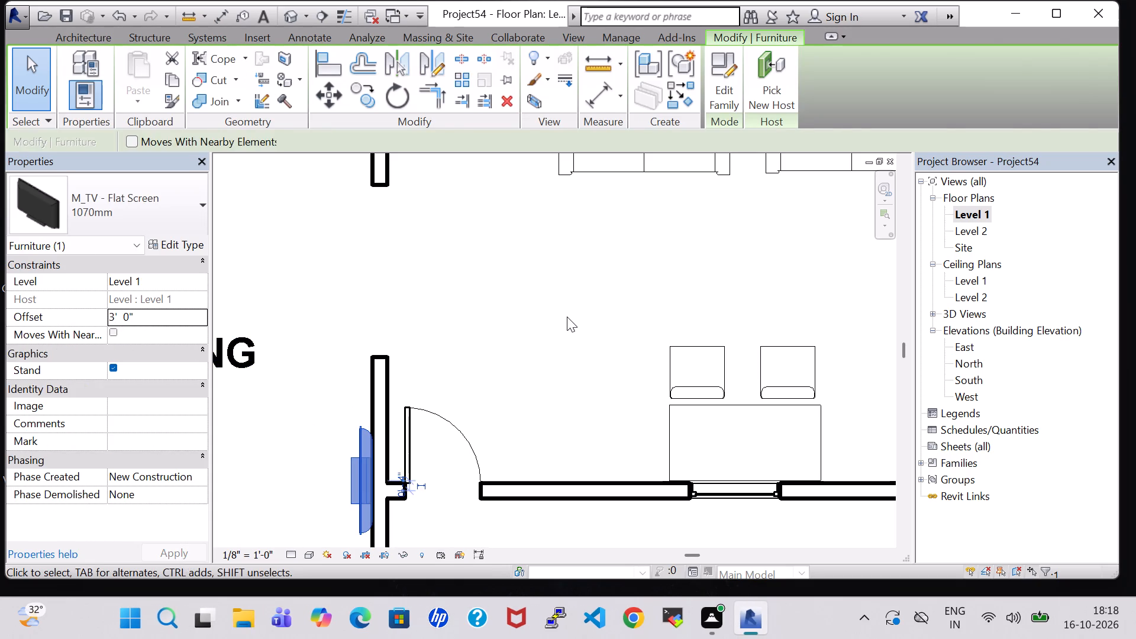
left_click(567, 317)
In the 3D view, rotate the 60" x 30" Student desk by the window 180°.
left_click(284, 13)
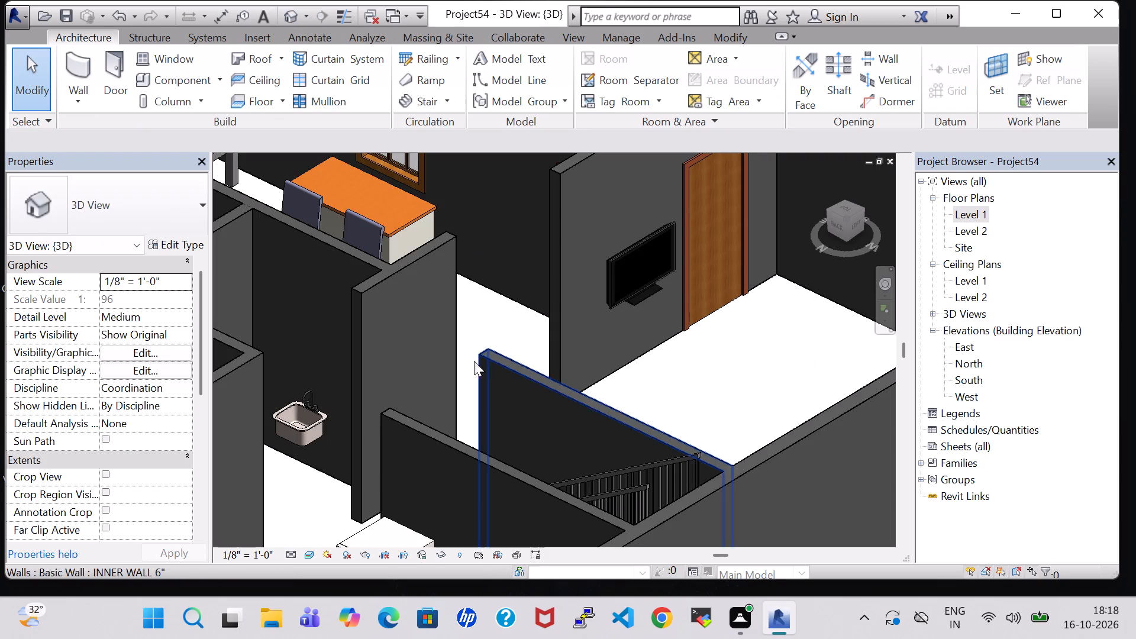
scroll(477, 301, "down", 1)
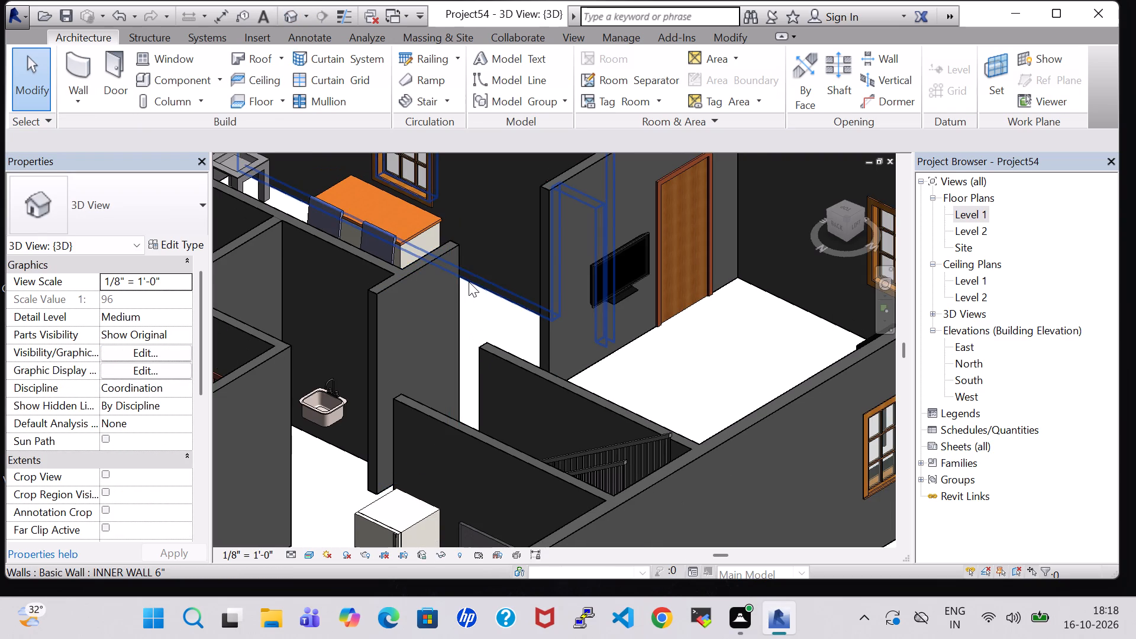
middle_click_drag(469, 282, 440, 333, "shift")
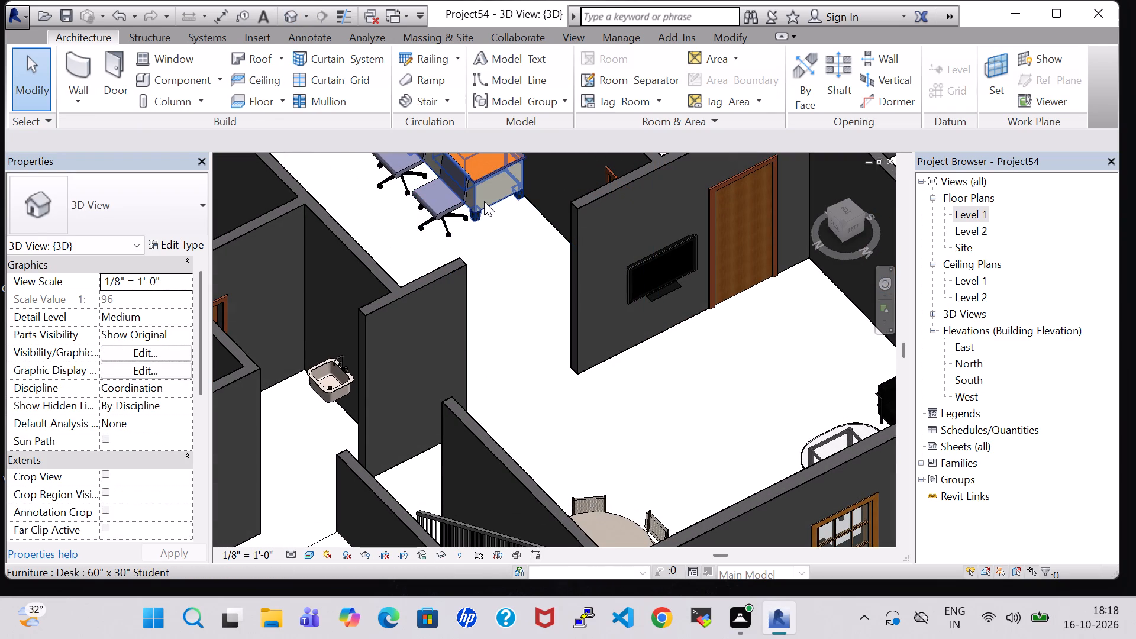
left_click(484, 201)
key("space")
key("space")
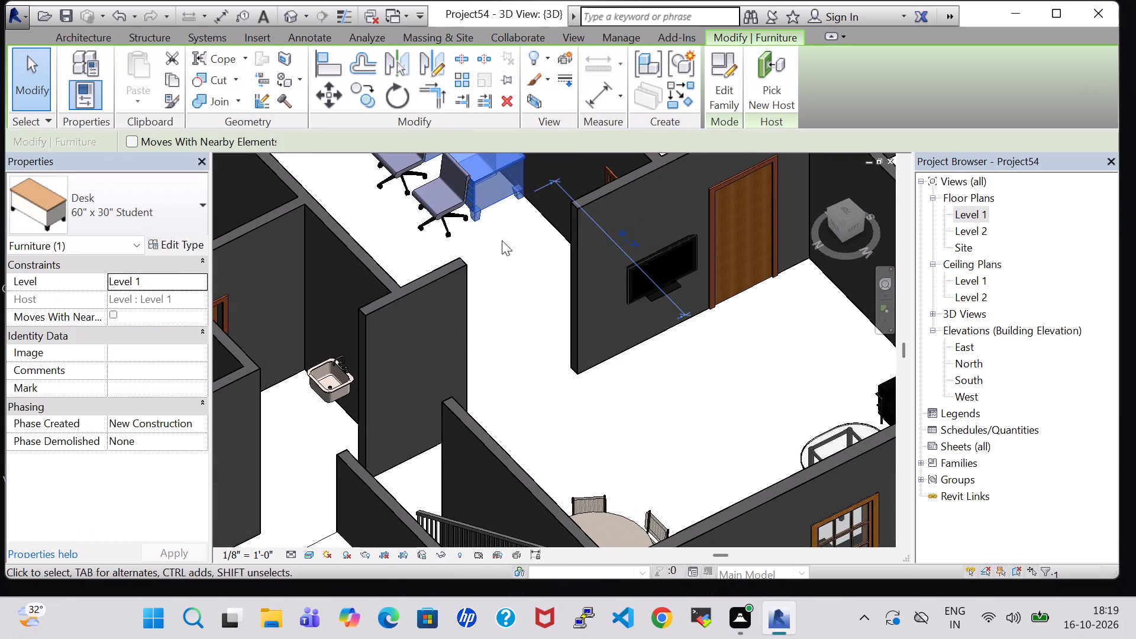
left_click(507, 248)
Rotate both Chair-Task chairs at the student desk 180° to face the desk.
left_click(437, 209)
key("space")
key("space")
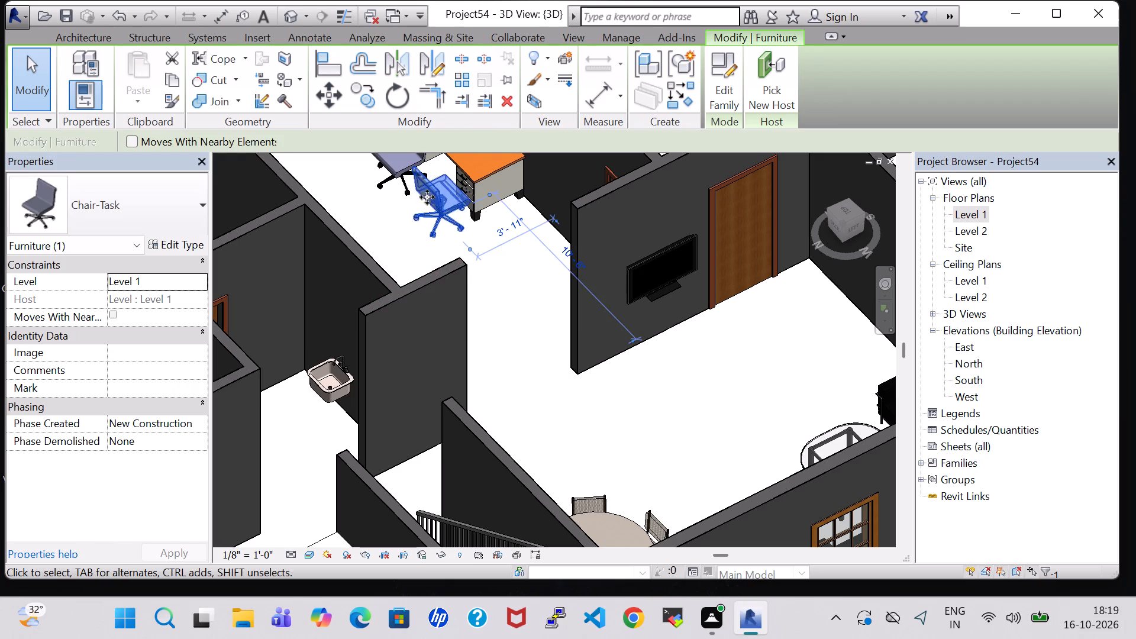
left_click(388, 173)
key("space")
key("space")
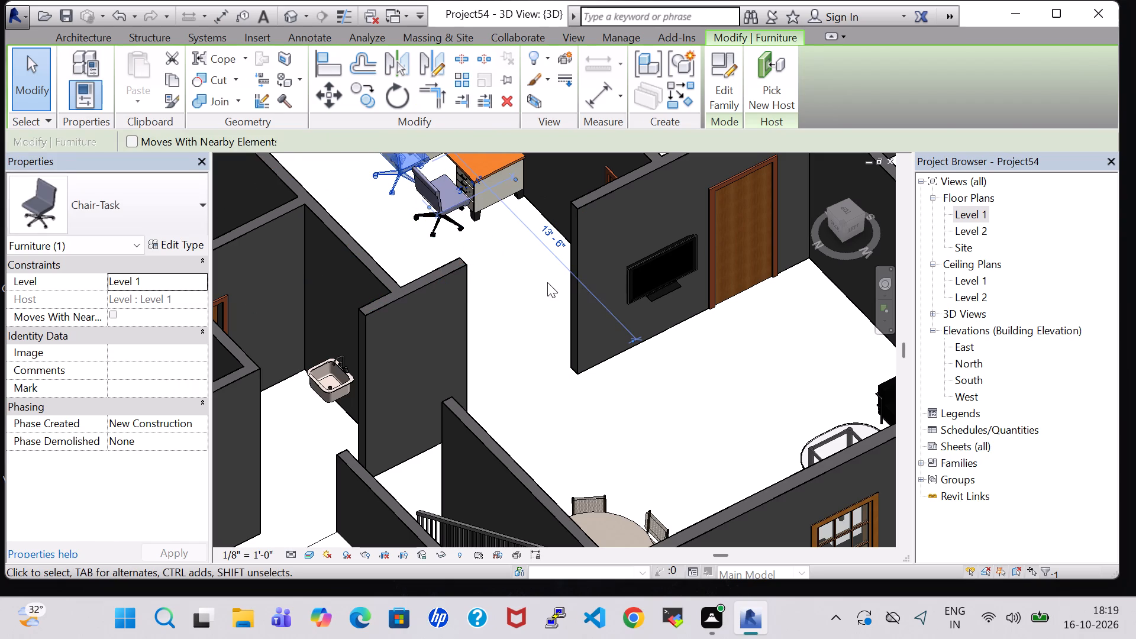
Nudge both Chair-Task chairs slightly away from the student desk in the 3D view.
left_click(513, 279)
middle_click_drag(518, 267, 458, 237, "shift")
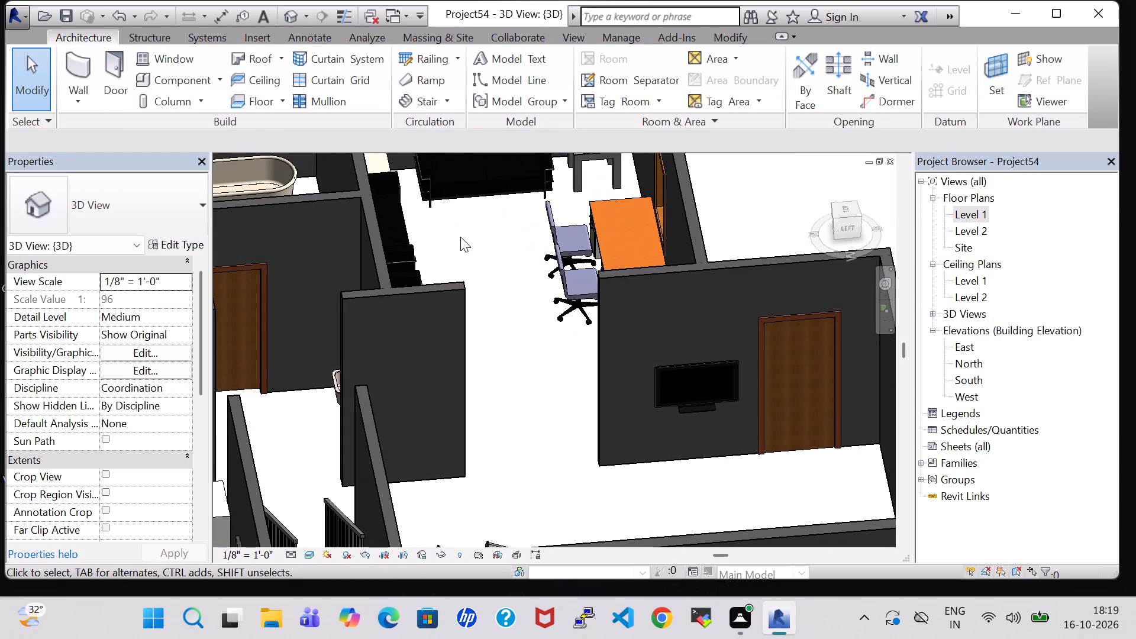
left_click(566, 285)
key("Left")
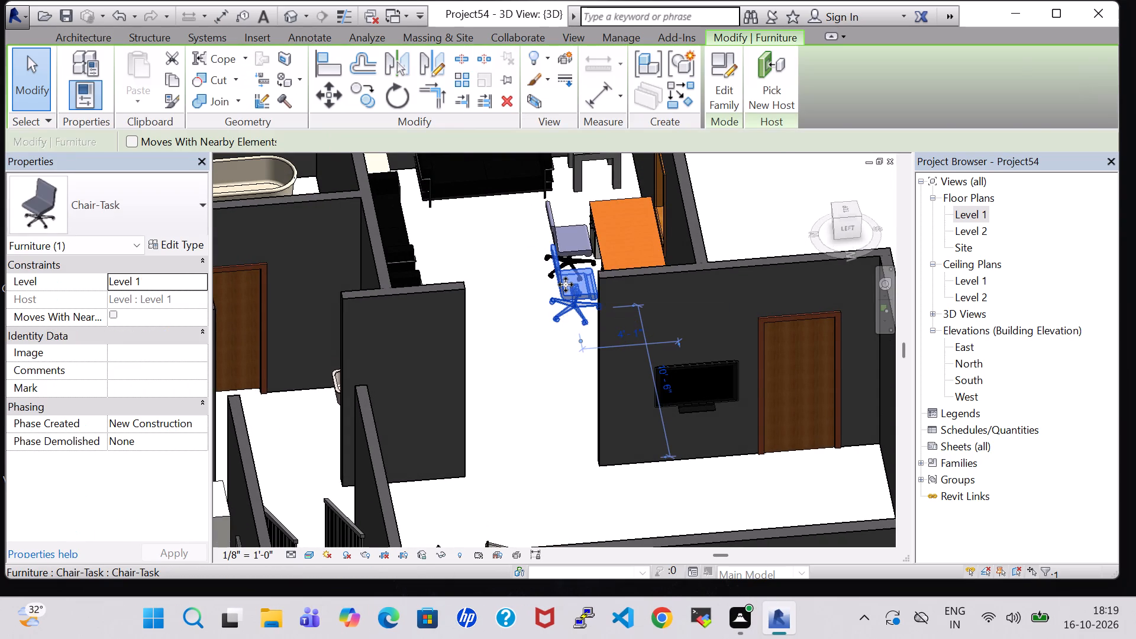
left_click(573, 237)
left_click(548, 227)
key("Left")
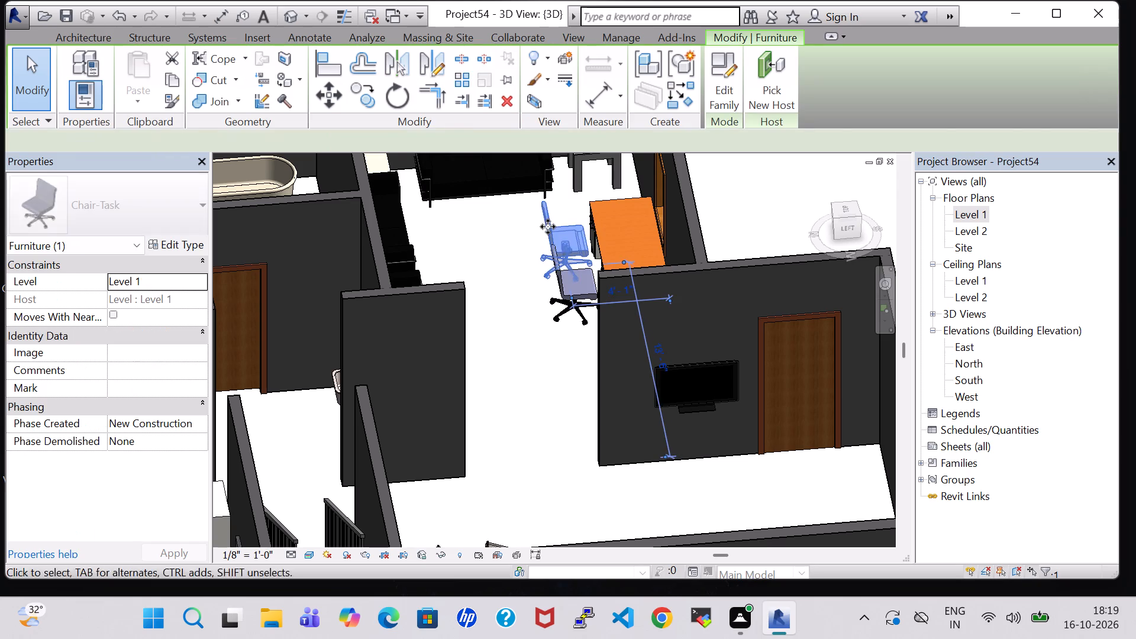
left_click(505, 262)
middle_click_drag(503, 257, 478, 287, "shift")
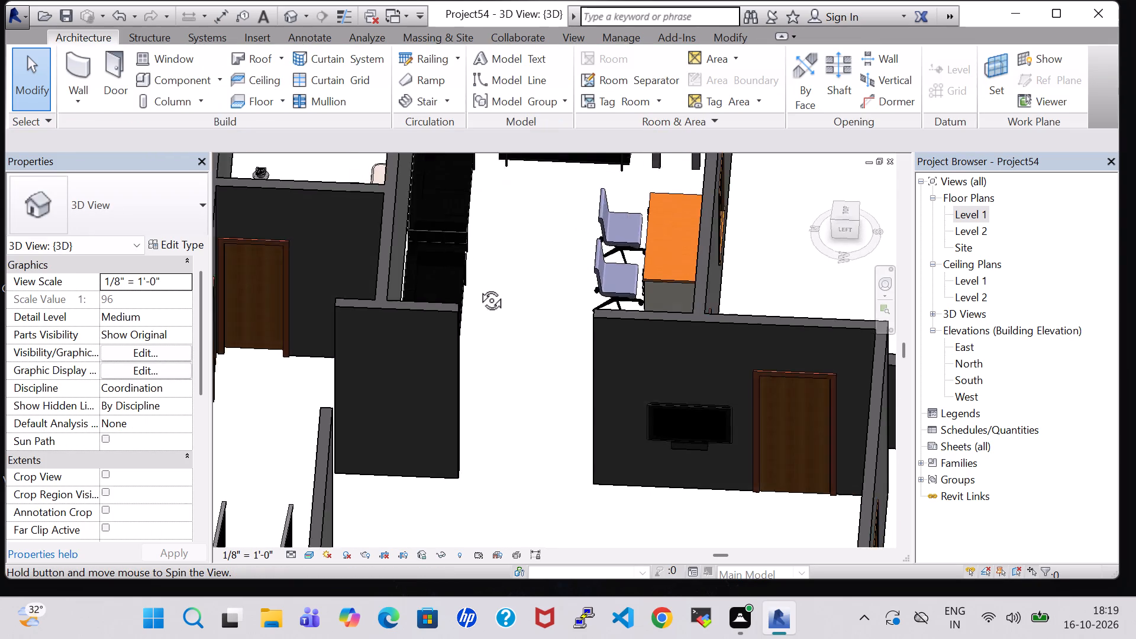
middle_click_drag(478, 287, 506, 225, "shift")
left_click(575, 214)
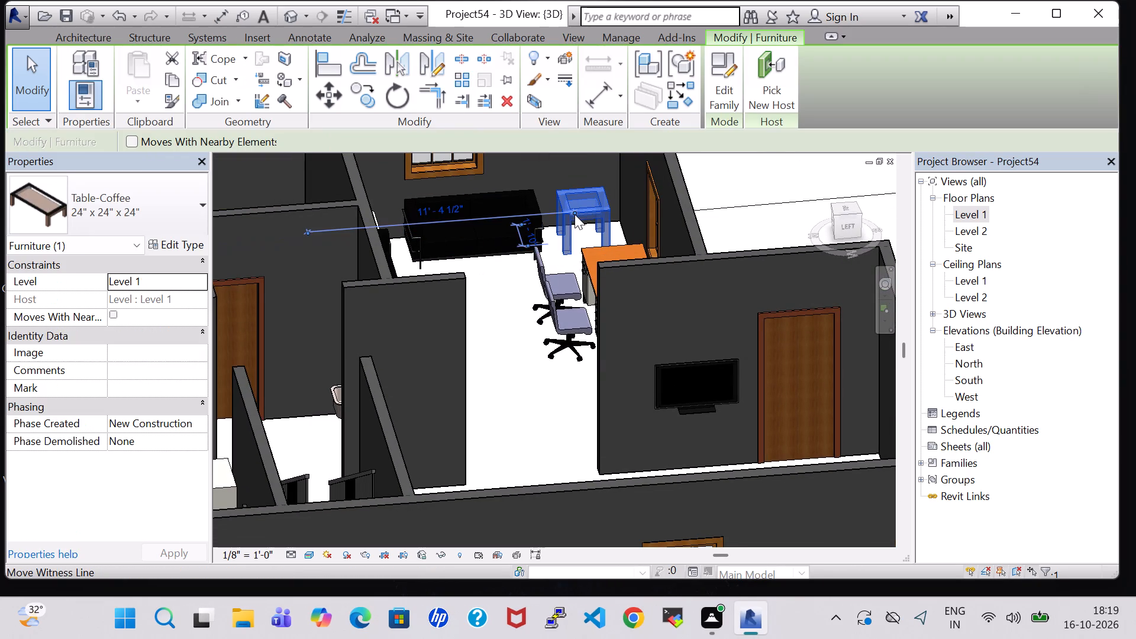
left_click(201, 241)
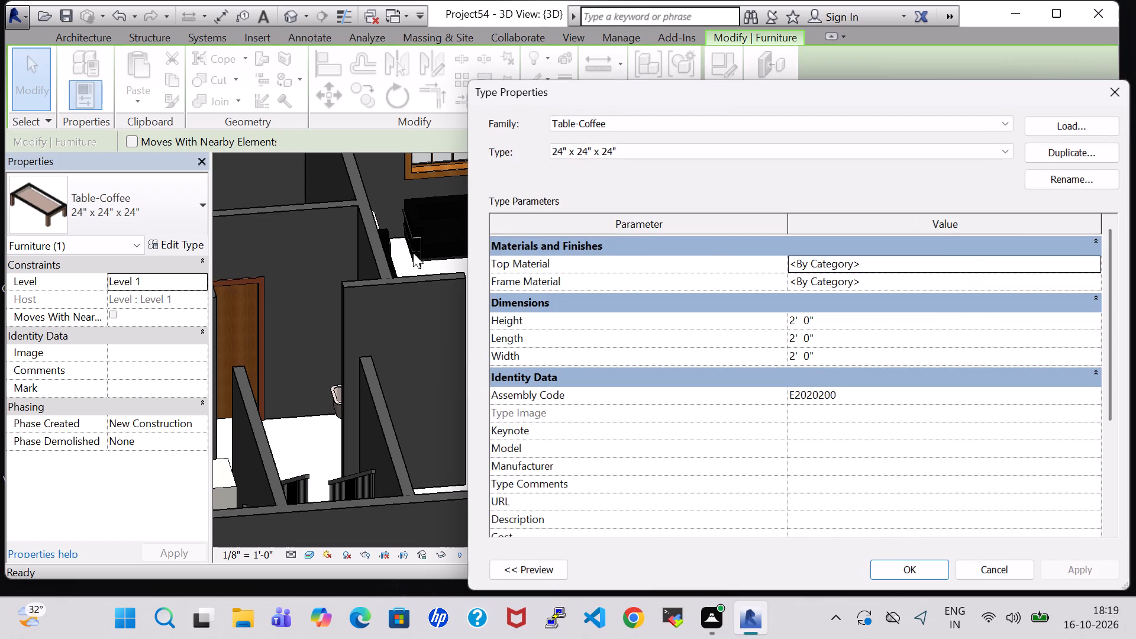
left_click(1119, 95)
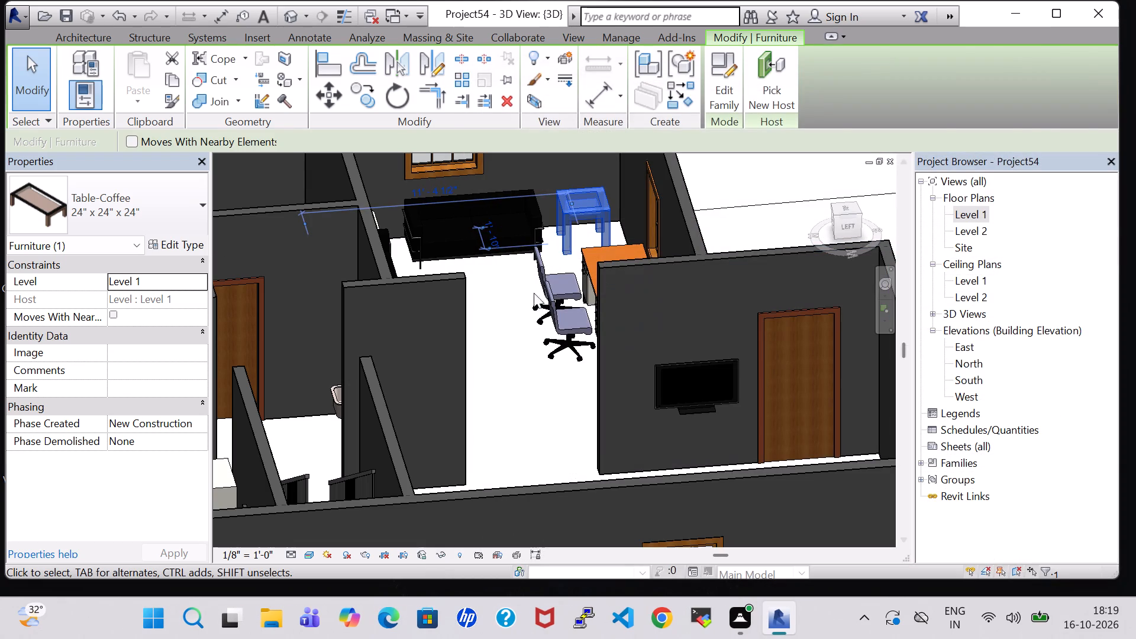
Examine the furnished room with the sofas and student desk, and the adjoining TV wall, from several angles in 3D.
left_click(503, 295)
middle_click_drag(503, 295, 489, 254, "shift")
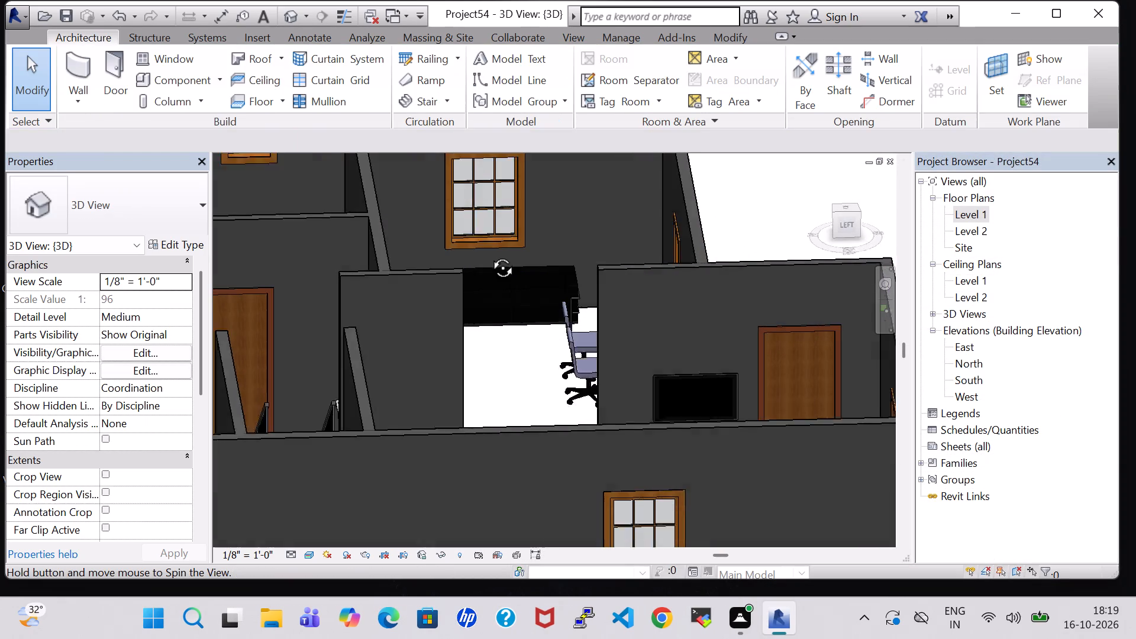
middle_click_drag(489, 254, 484, 274, "shift")
middle_click(466, 279, "shift")
middle_click(454, 279, "shift")
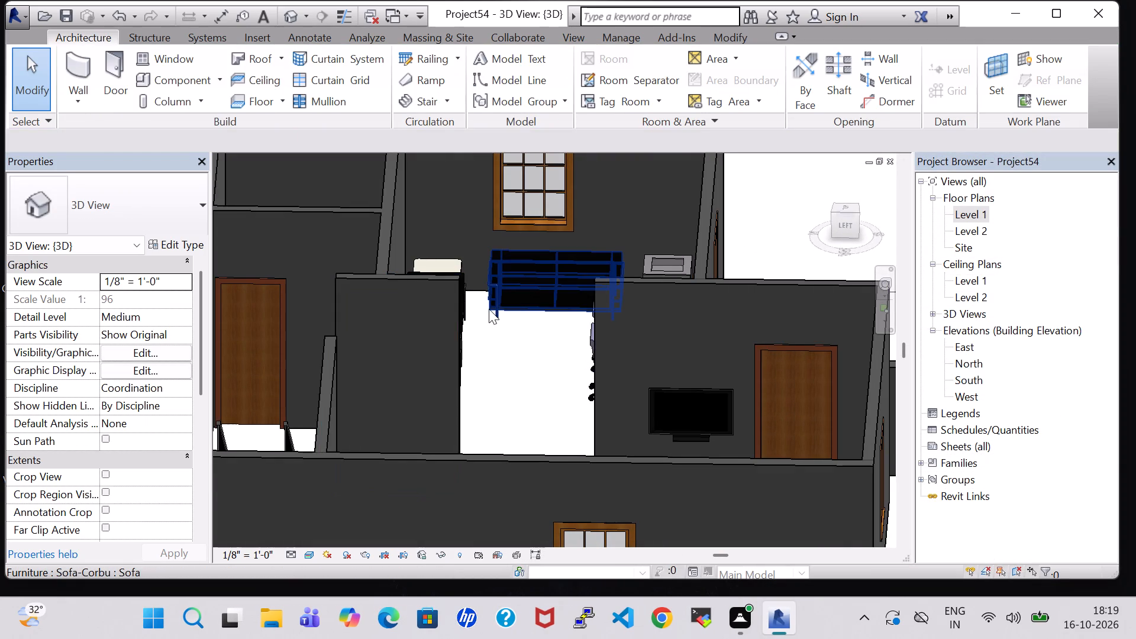
scroll(489, 309, "down", 2)
middle_click_drag(495, 318, 519, 418, "shift")
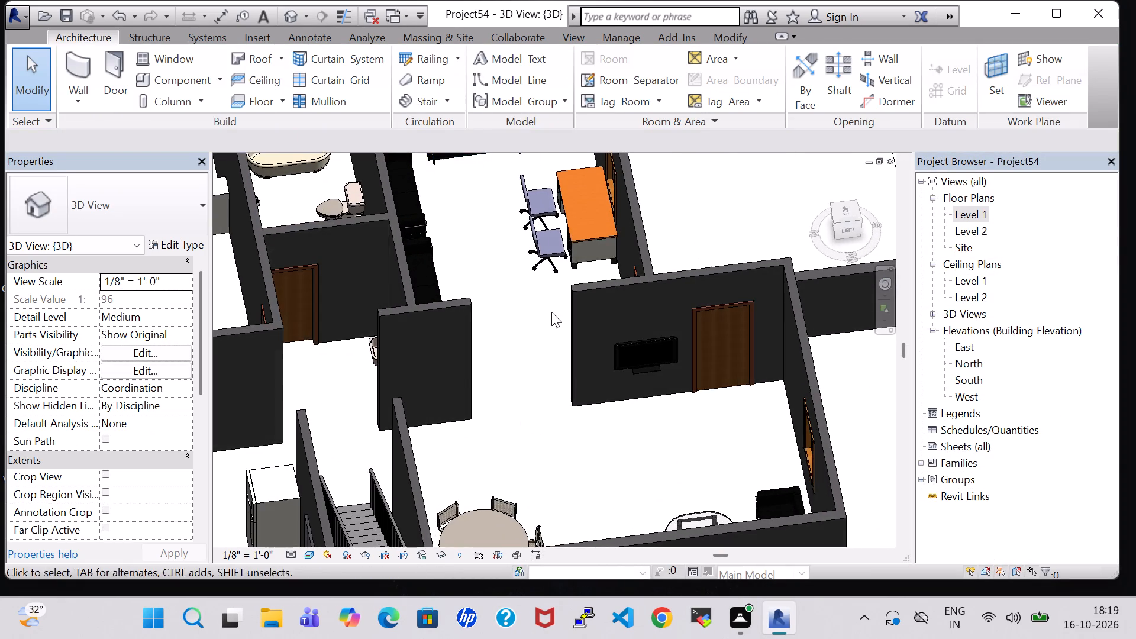
middle_click_drag(512, 272, 487, 231, "shift")
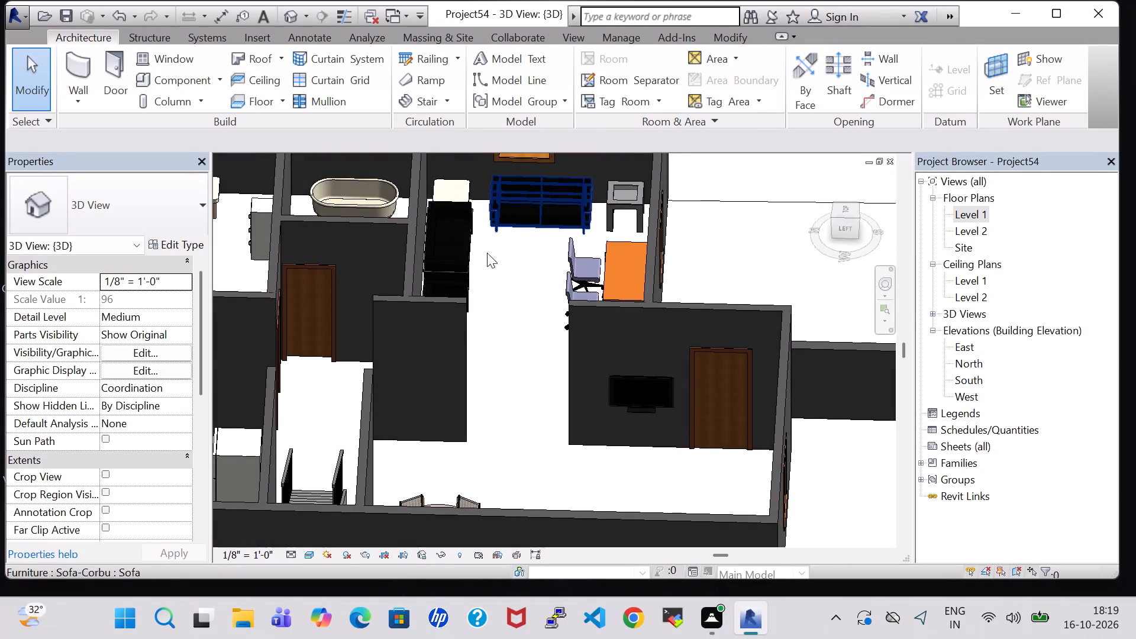
middle_click_drag(489, 371, 498, 290, "shift")
middle_click_drag(498, 290, 505, 467, "shift")
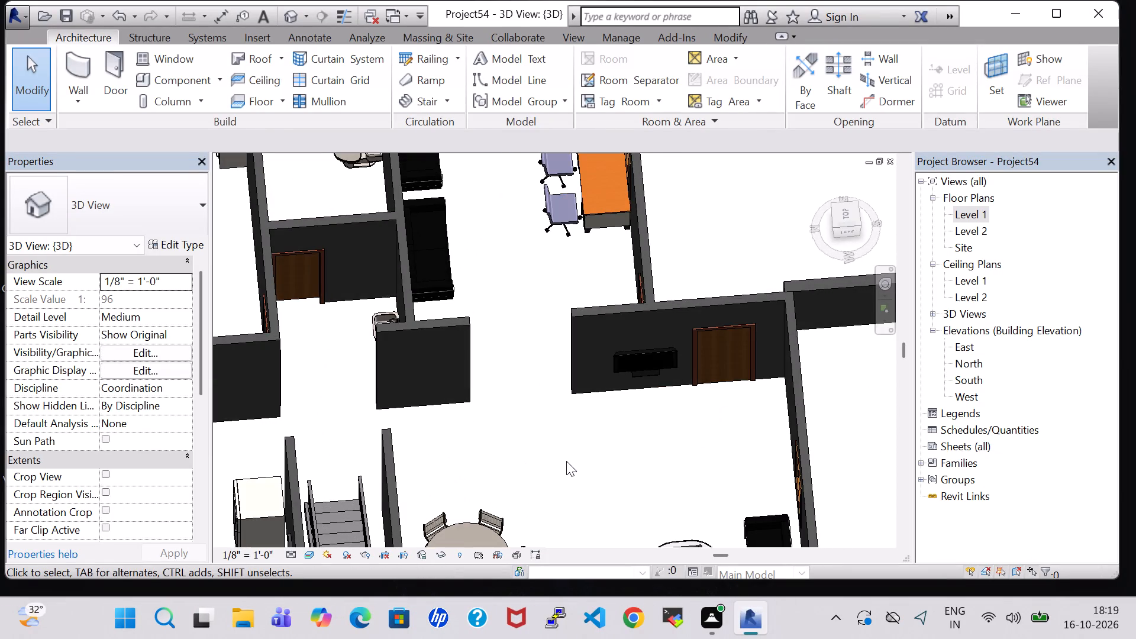
middle_click_drag(566, 461, 556, 381)
middle_click_drag(554, 379, 550, 367, "shift")
middle_click(549, 357, "shift")
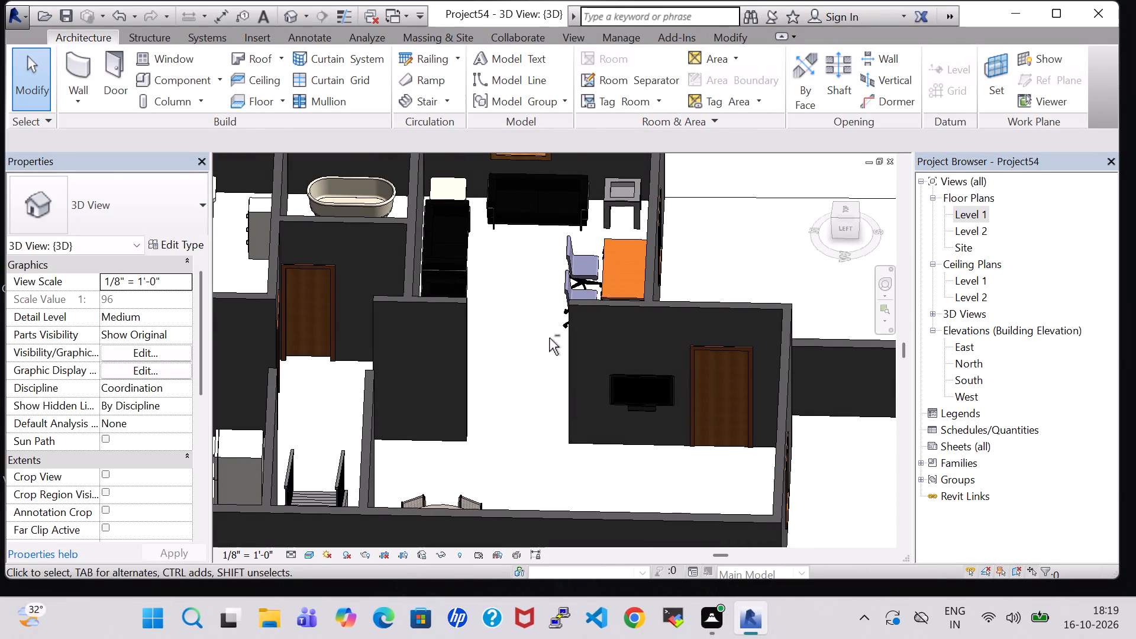
On the Level 1 plan, place another RPC Plant - Tropical Agave - 1.5' beside the flat-screen TV, about 1' 1" from the inner wall.
double_click(977, 219)
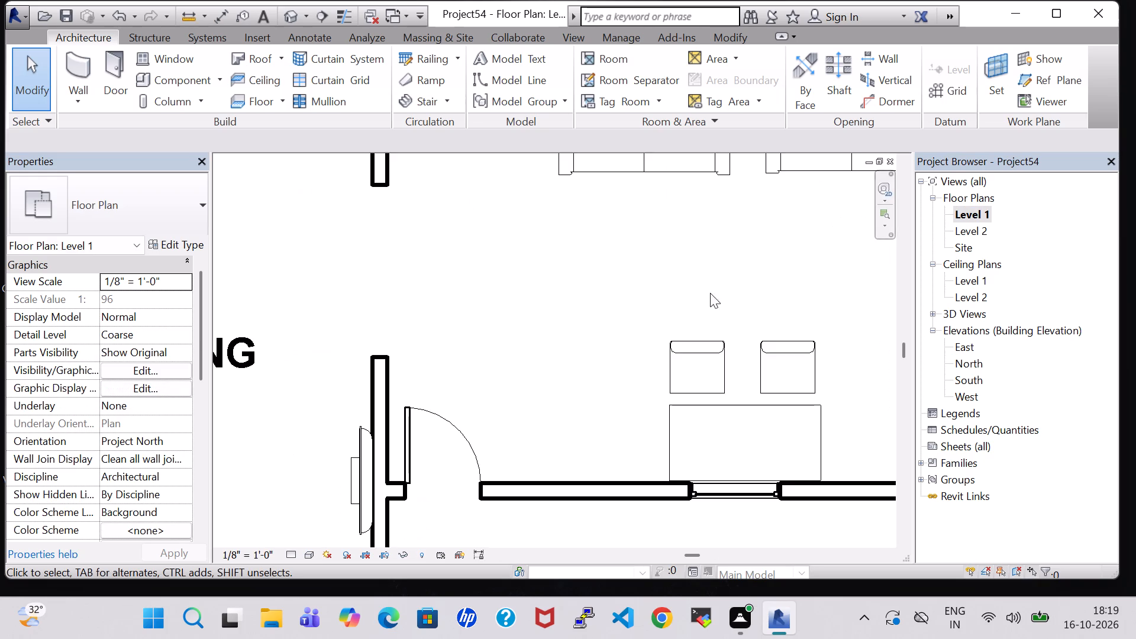
scroll(599, 308, "down", 2)
scroll(712, 370, "down", 1)
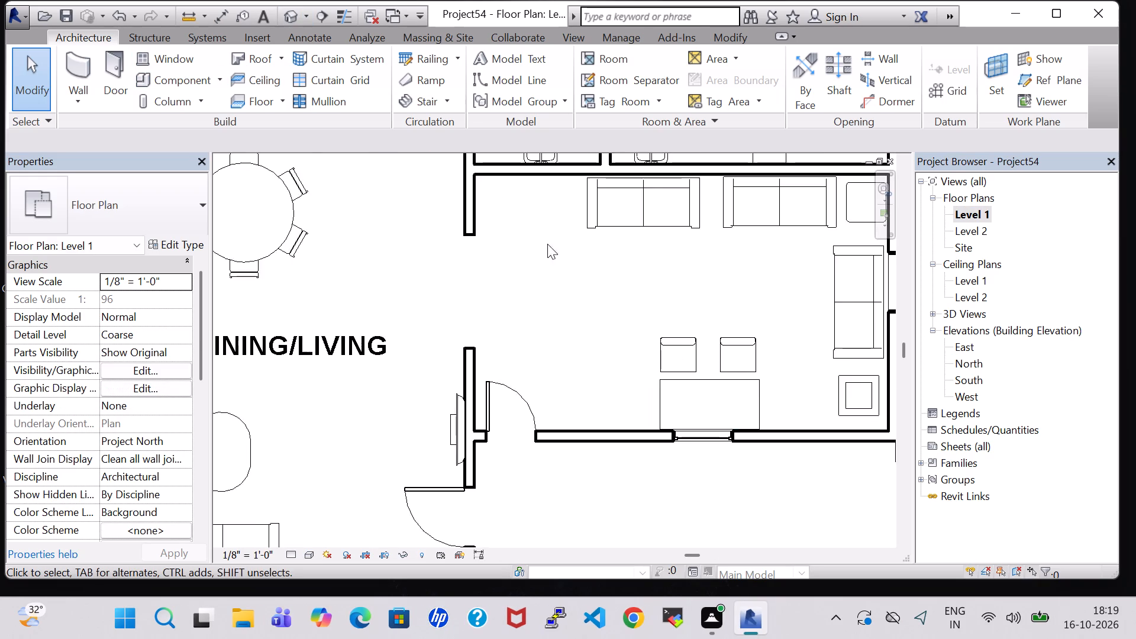
scroll(544, 251, "down", 2)
middle_click_drag(544, 253, 507, 459)
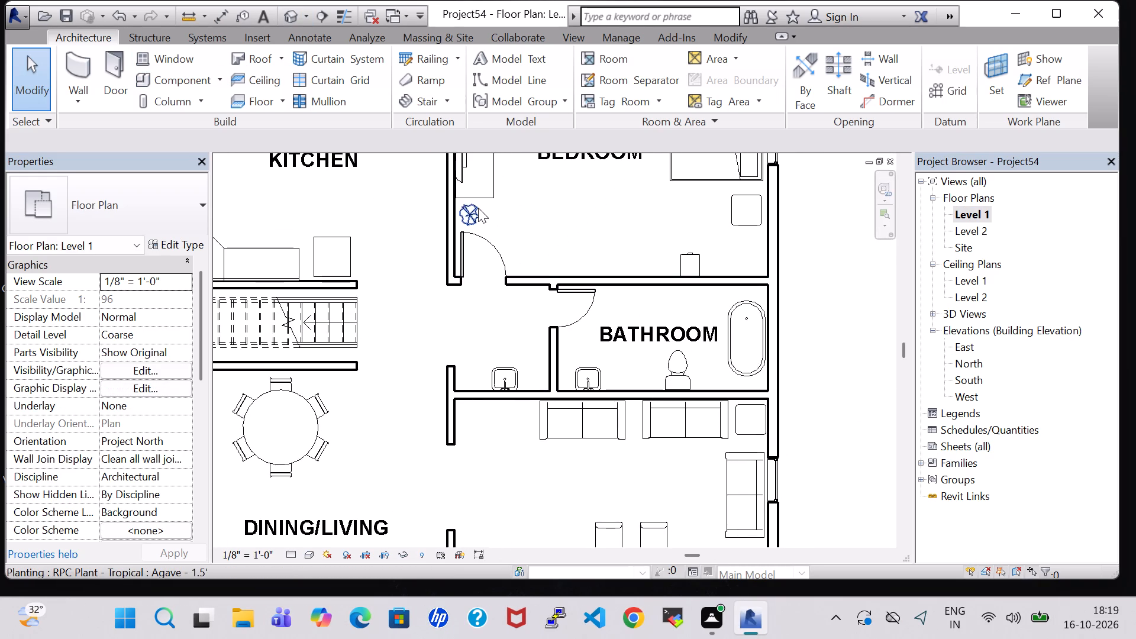
left_click(478, 208)
right_click(478, 208)
left_click(597, 314)
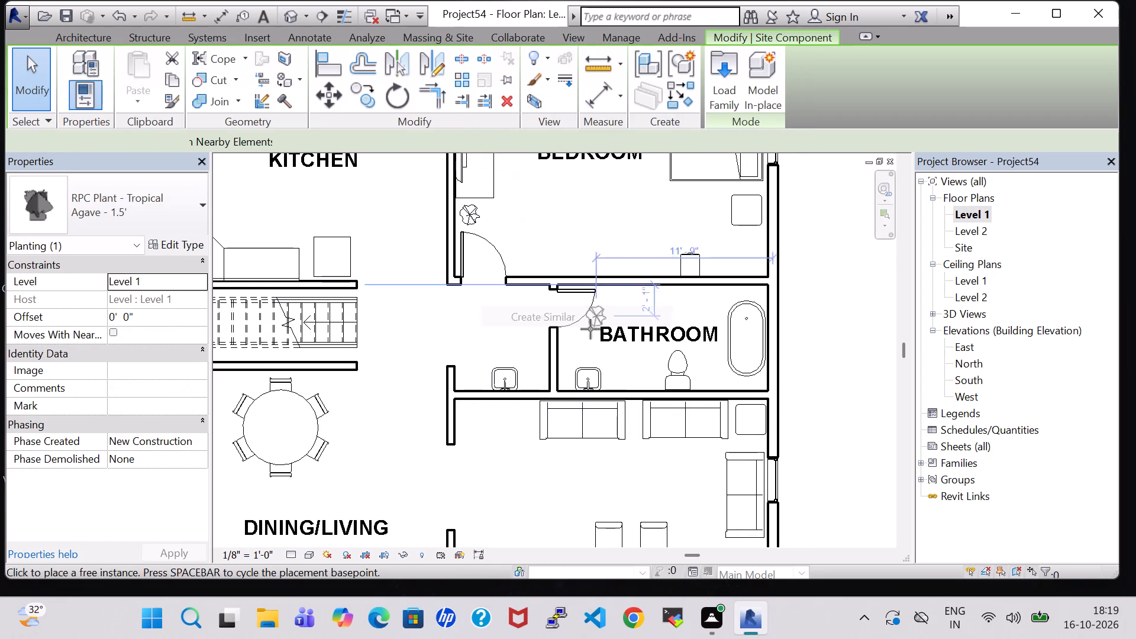
middle_click_drag(534, 460, 557, 363)
scroll(593, 254, "up", 1)
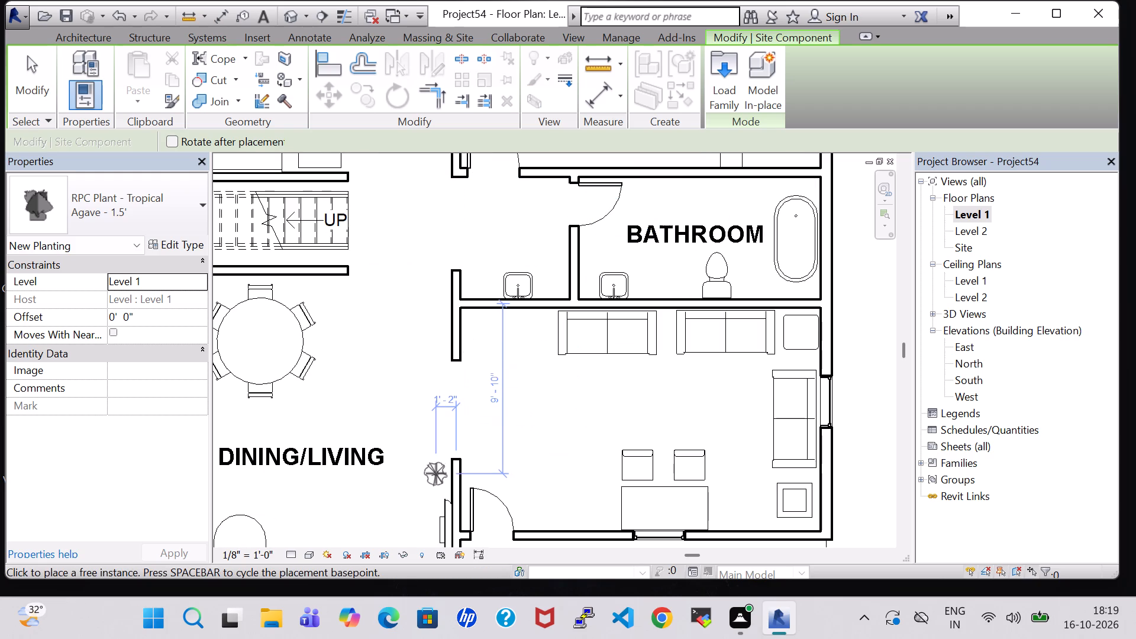
left_click(437, 481)
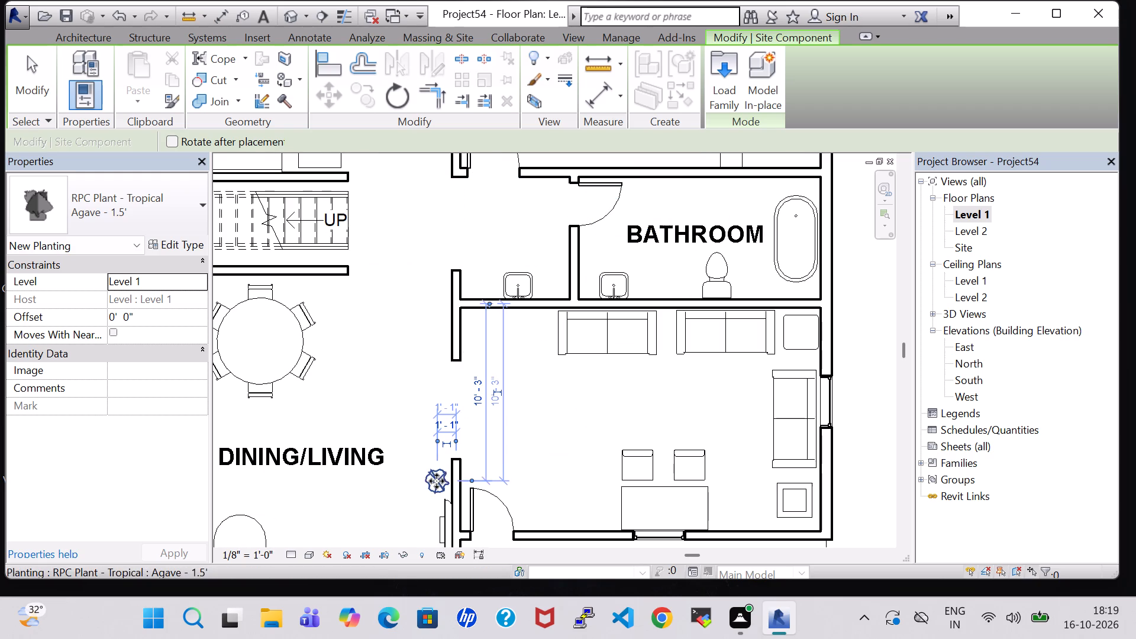
scroll(532, 411, "down", 3)
middle_click_drag(560, 405, 541, 360)
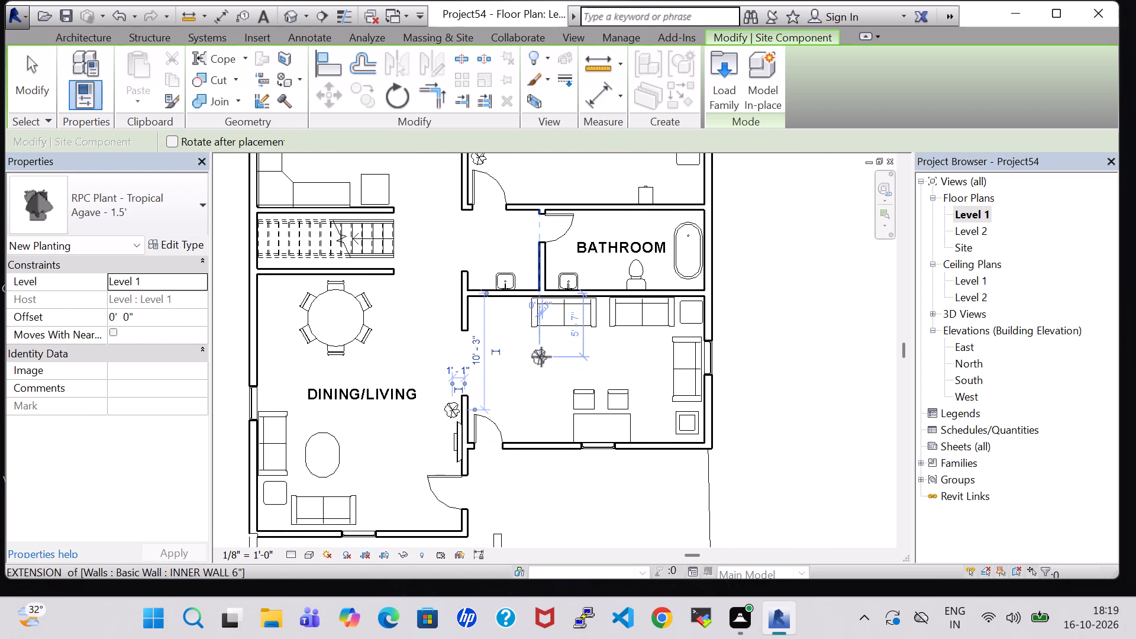
key("Escape")
key("Escape")
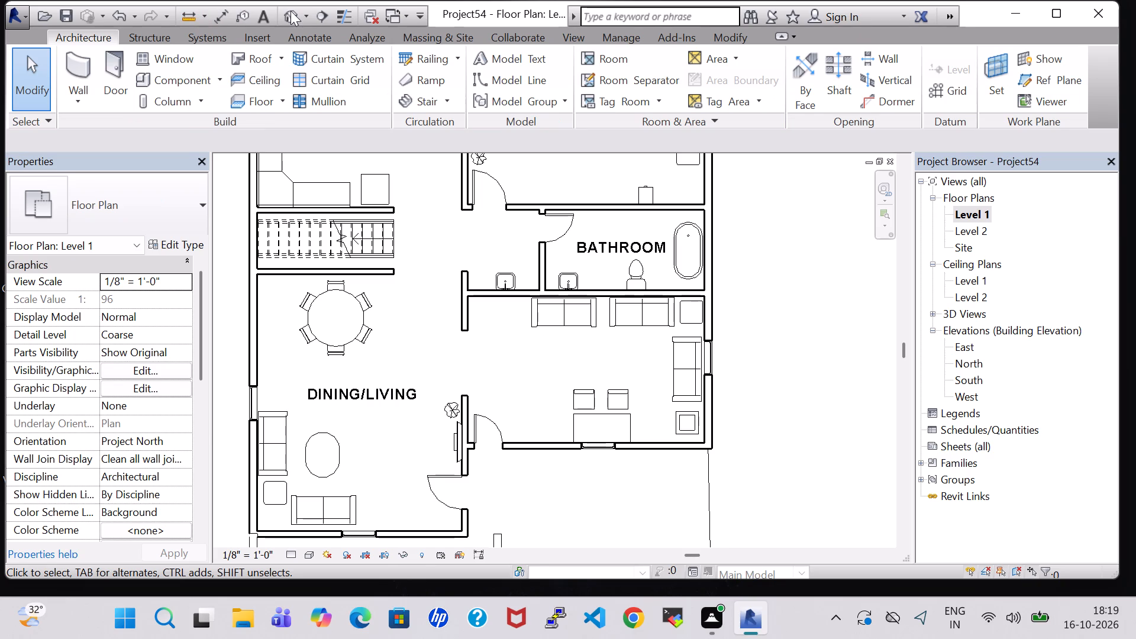
In the 3D view, change the plant beside the TV to the RPC Plant - Tropical type Crane Lily - 3'.
left_click(291, 11)
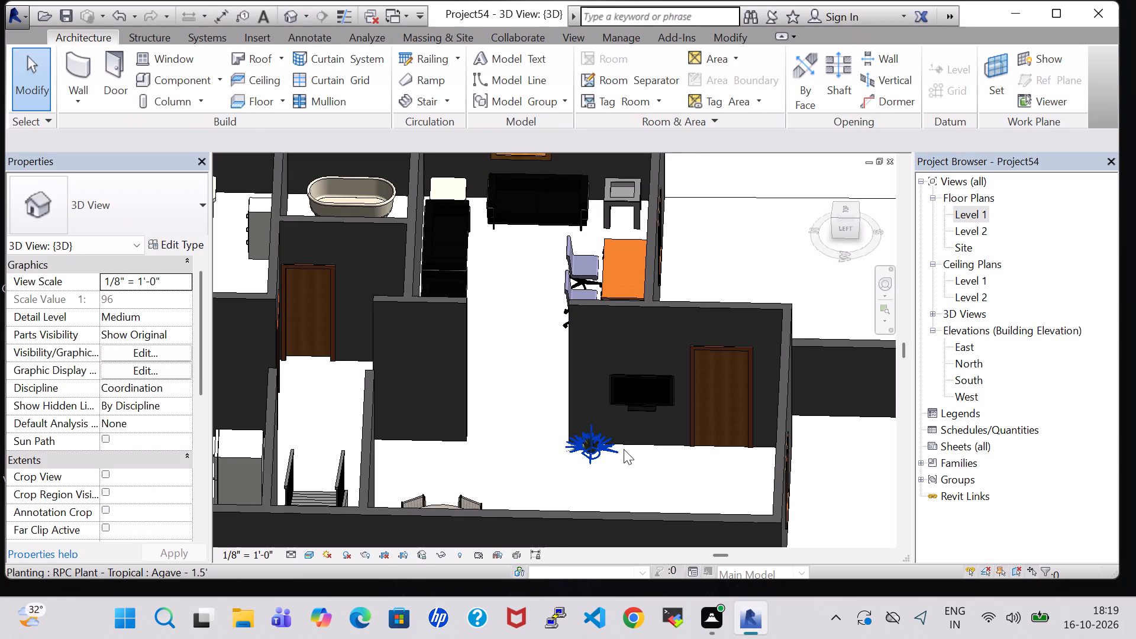
left_click(587, 447)
left_click(161, 208)
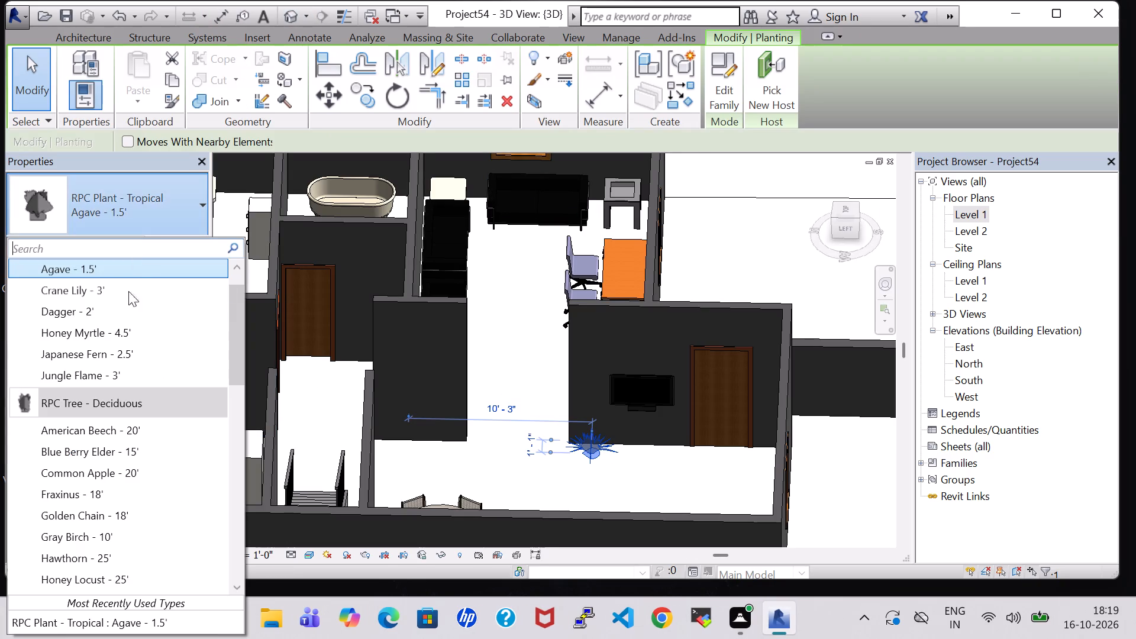
left_click(108, 295)
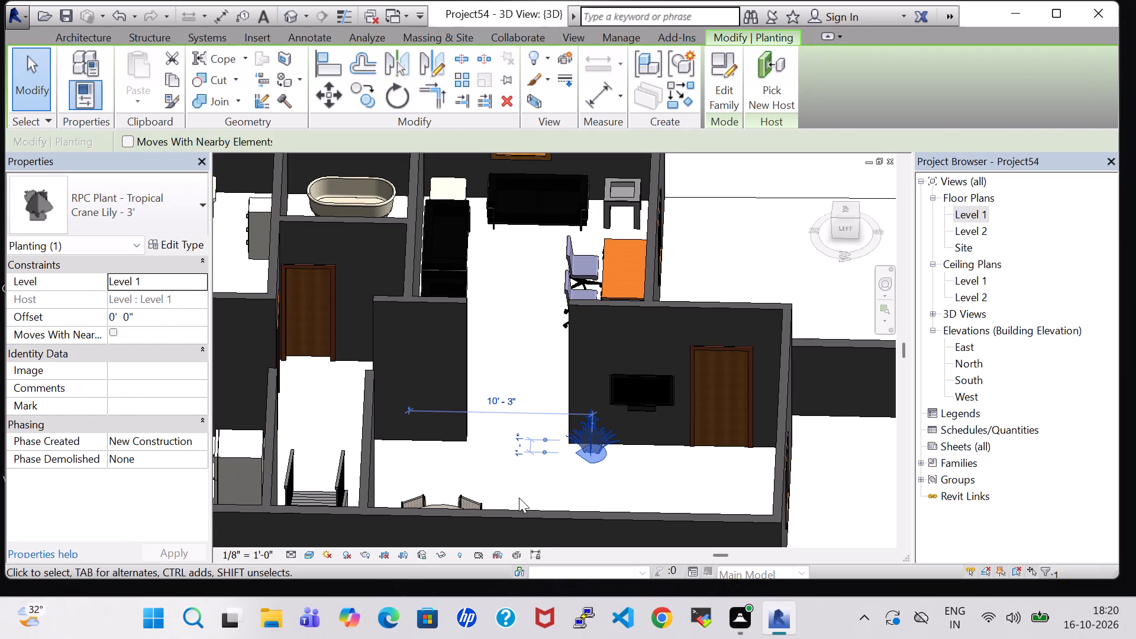
left_click(622, 497)
Nudge the Crane Lily plant slightly along the inner wall towards the flat-screen TV.
middle_click_drag(622, 493, 639, 444, "shift")
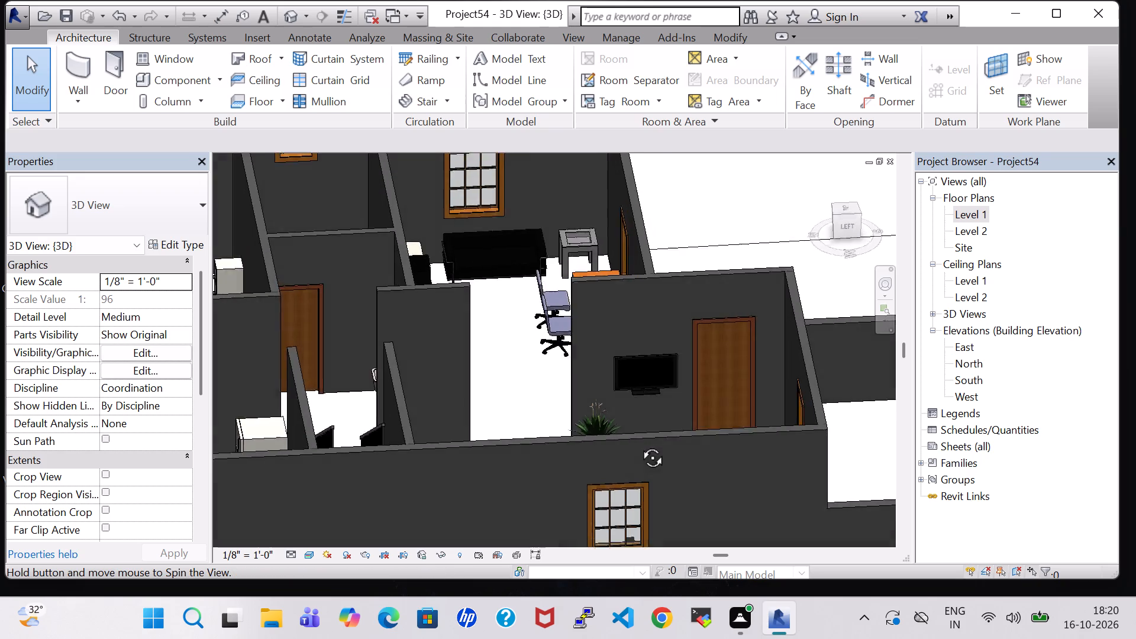
middle_click_drag(639, 444, 634, 426, "shift")
middle_click(634, 426, "shift")
middle_click_drag(638, 426, 644, 429, "shift")
middle_click_drag(644, 430, 643, 485, "shift")
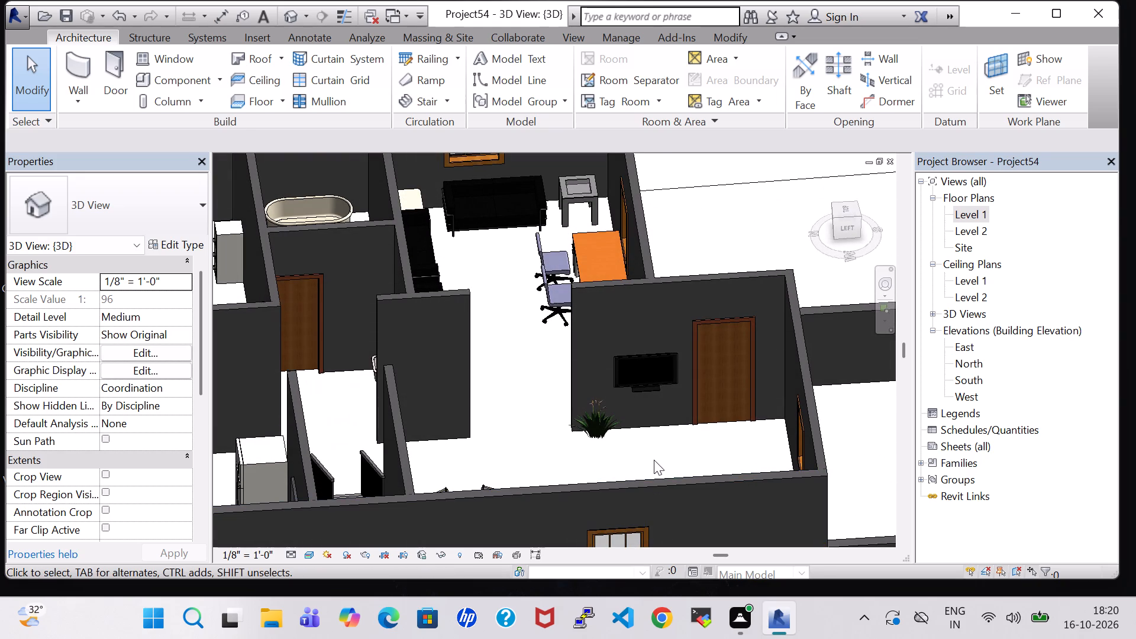
scroll(654, 460, "down", 1)
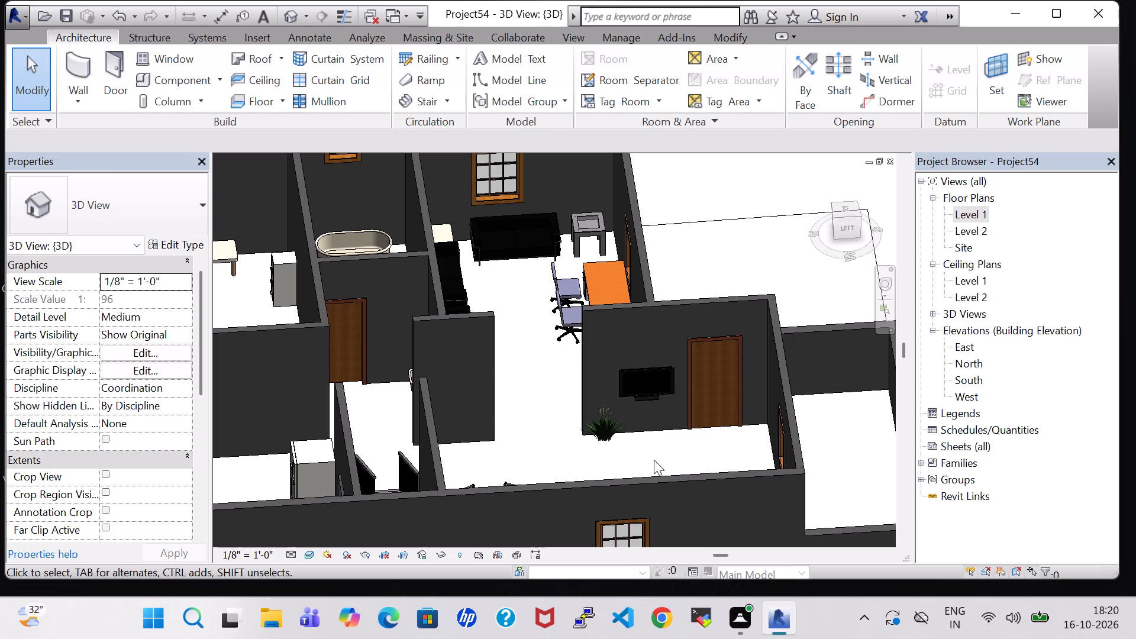
left_click(599, 444)
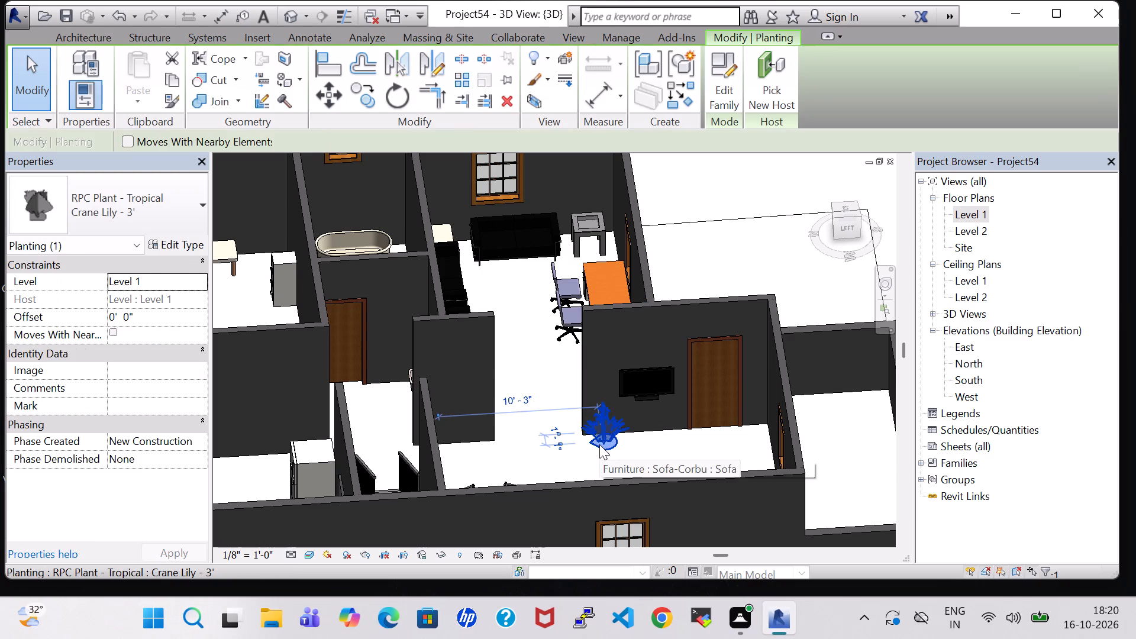
key("Right")
left_click(685, 458)
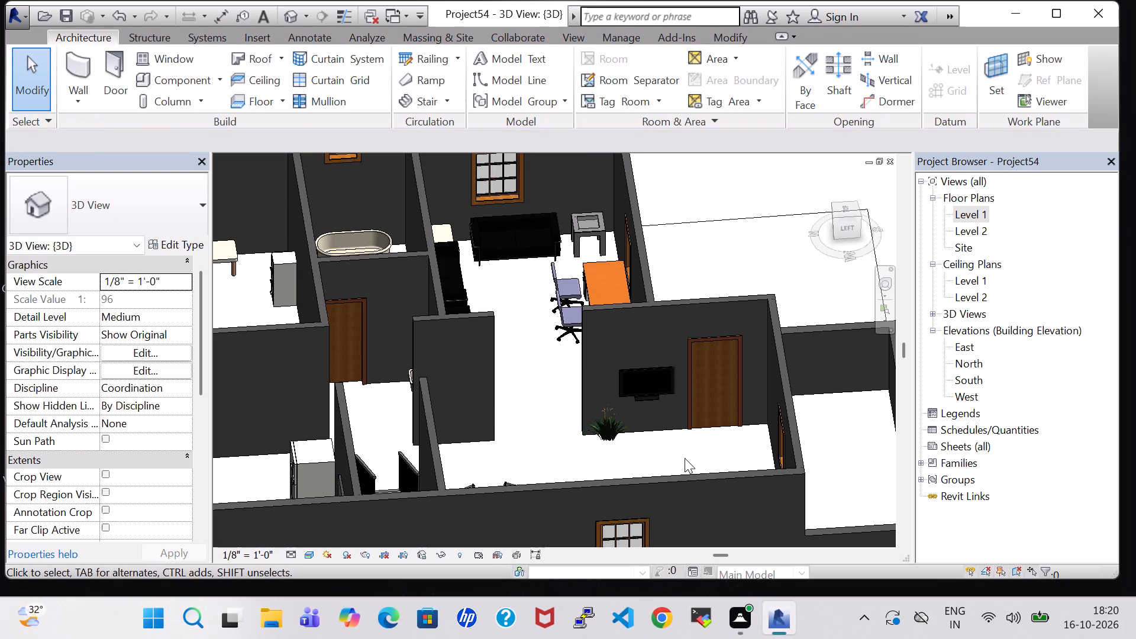
On the Level 1 plan, place a tagged room in the sofa and desk room beside DINING/LIVING.
double_click(973, 213)
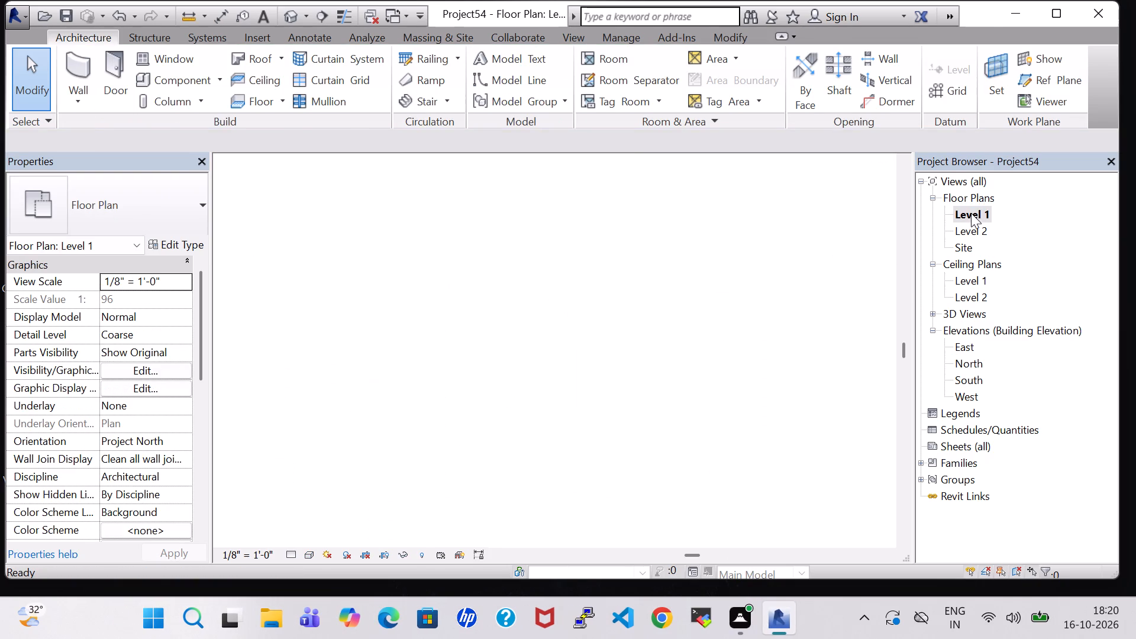
scroll(823, 292, "down", 2)
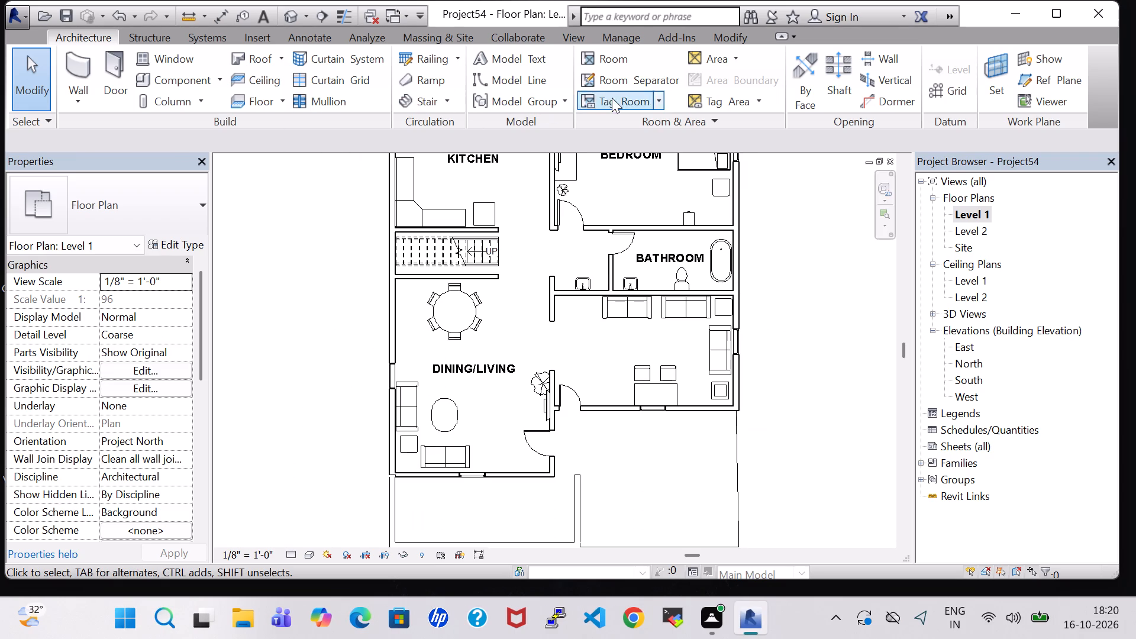
left_click(598, 59)
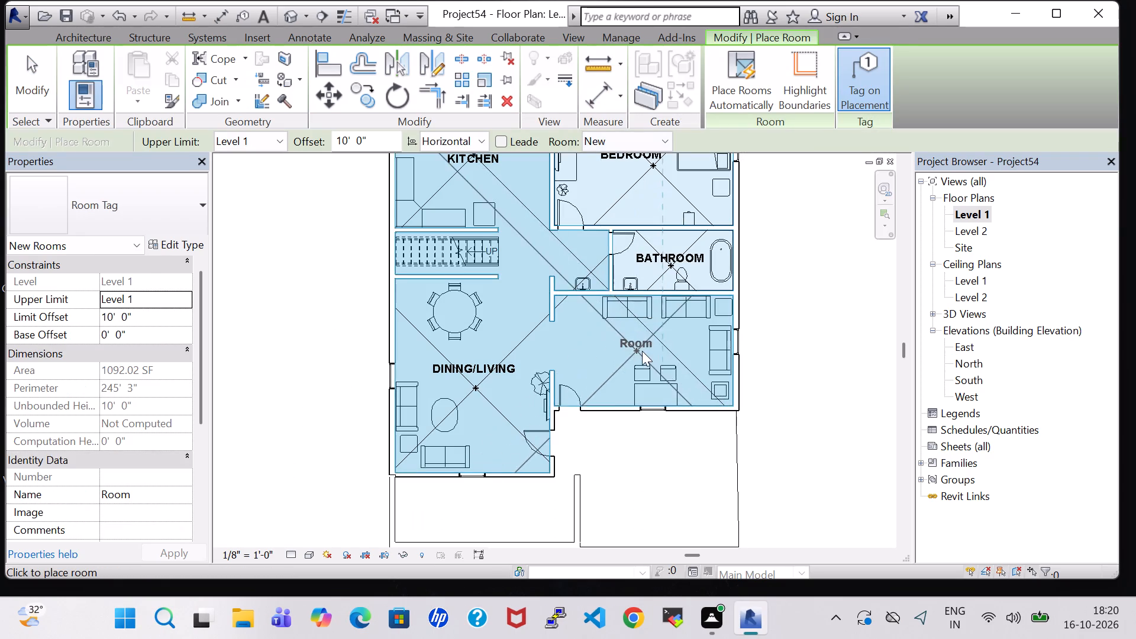
left_click(642, 351)
left_click(964, 551)
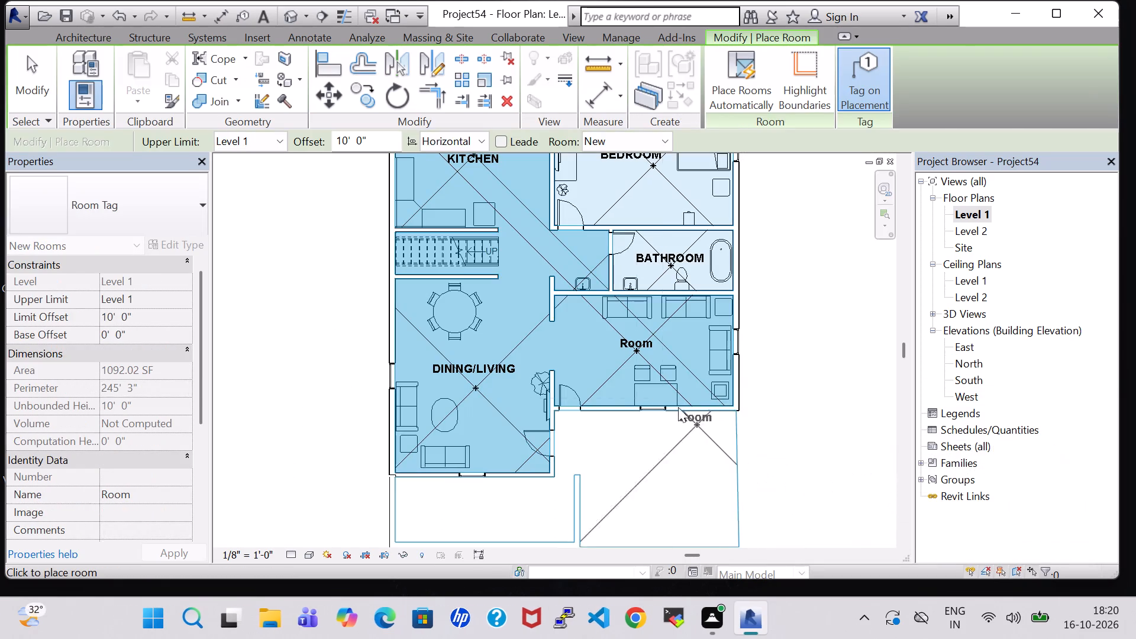
key("Escape")
key("Escape")
Rename the new room tag in the sofa and desk room as DRAWING.
double_click(642, 346)
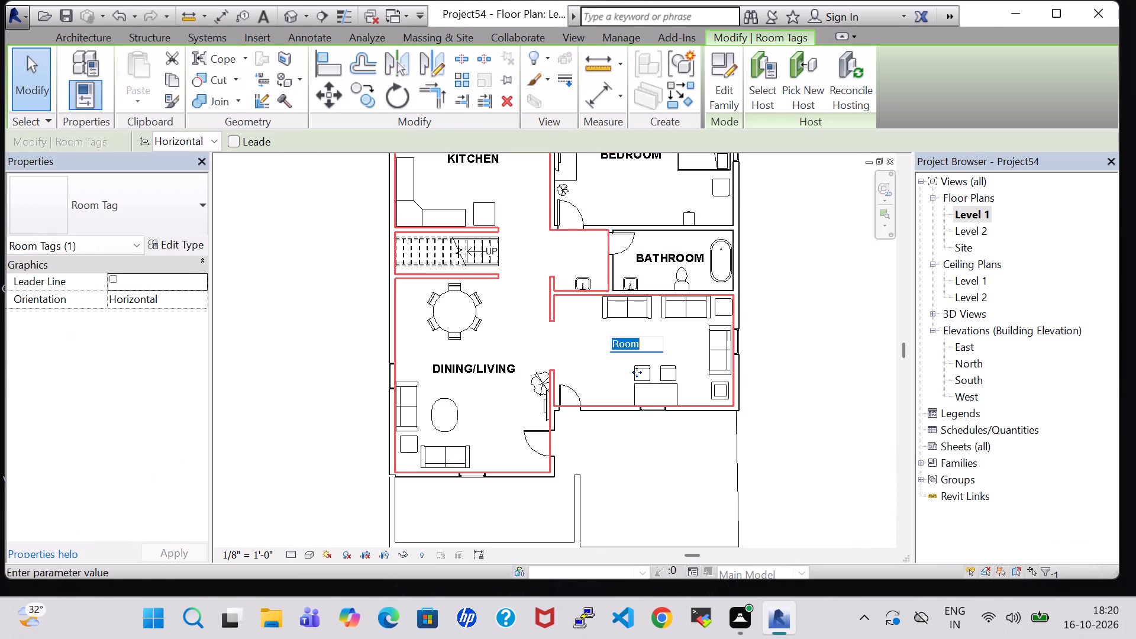
key("BackSpace")
type("DRAWING")
key("Return")
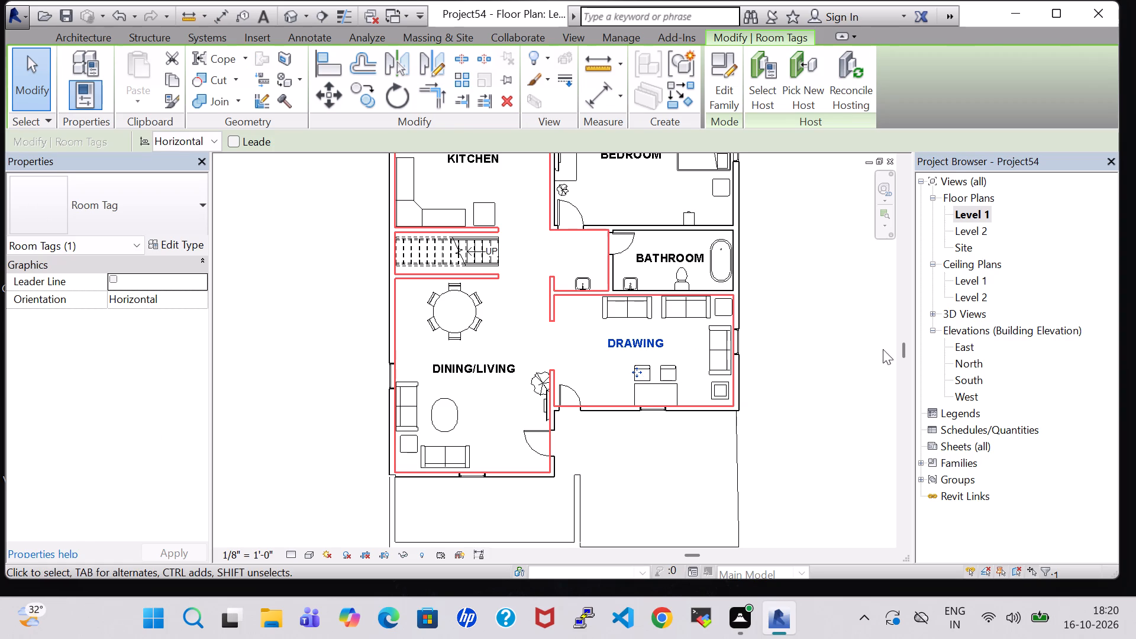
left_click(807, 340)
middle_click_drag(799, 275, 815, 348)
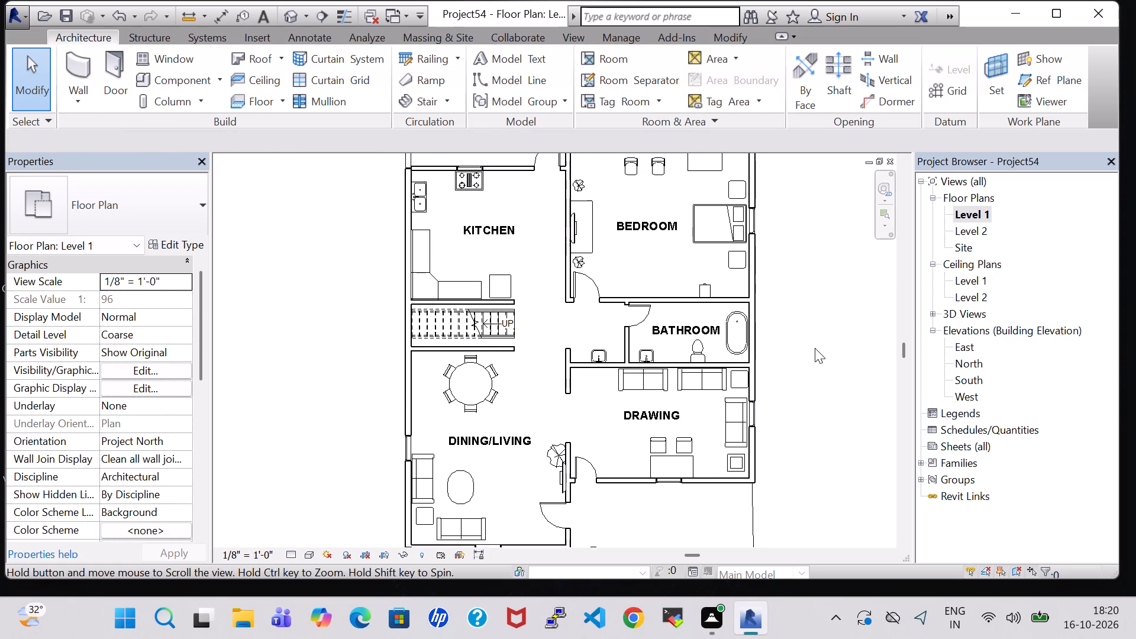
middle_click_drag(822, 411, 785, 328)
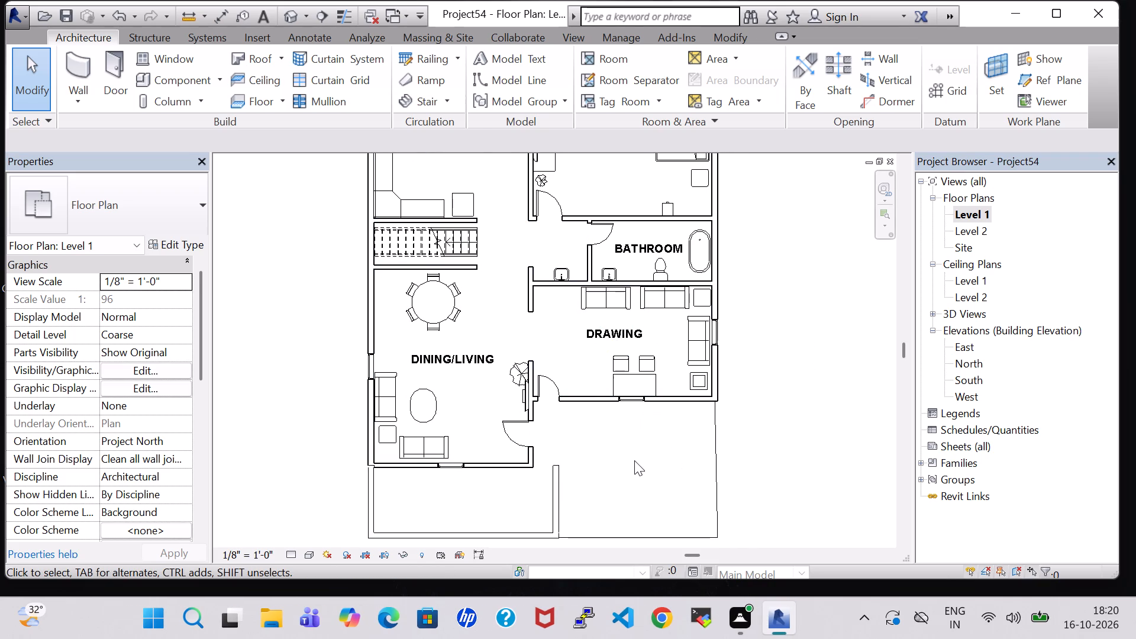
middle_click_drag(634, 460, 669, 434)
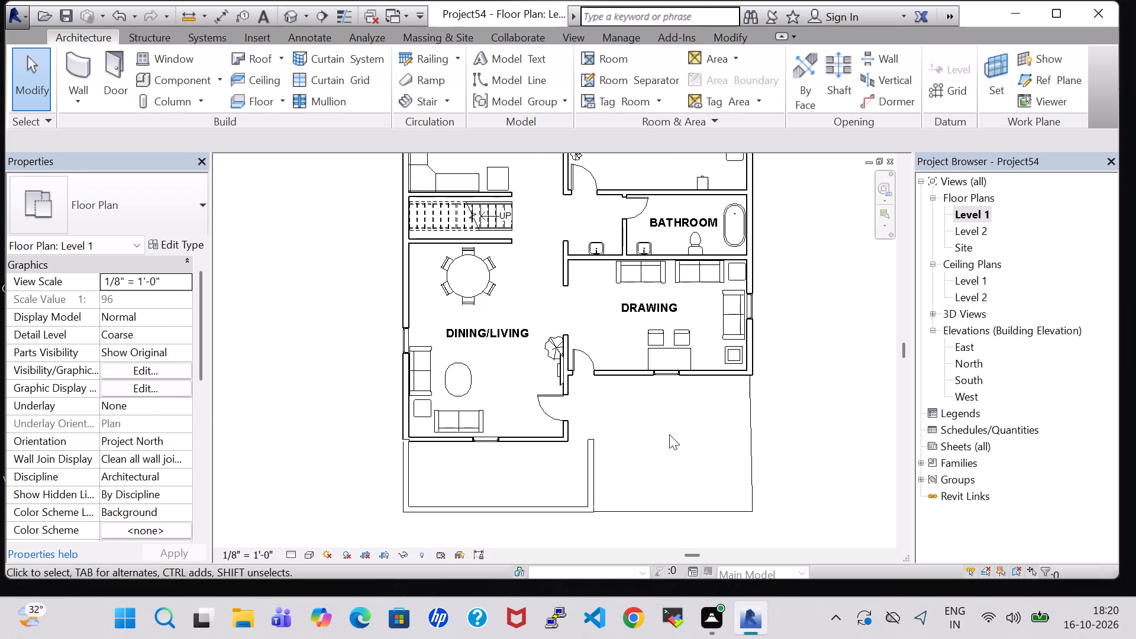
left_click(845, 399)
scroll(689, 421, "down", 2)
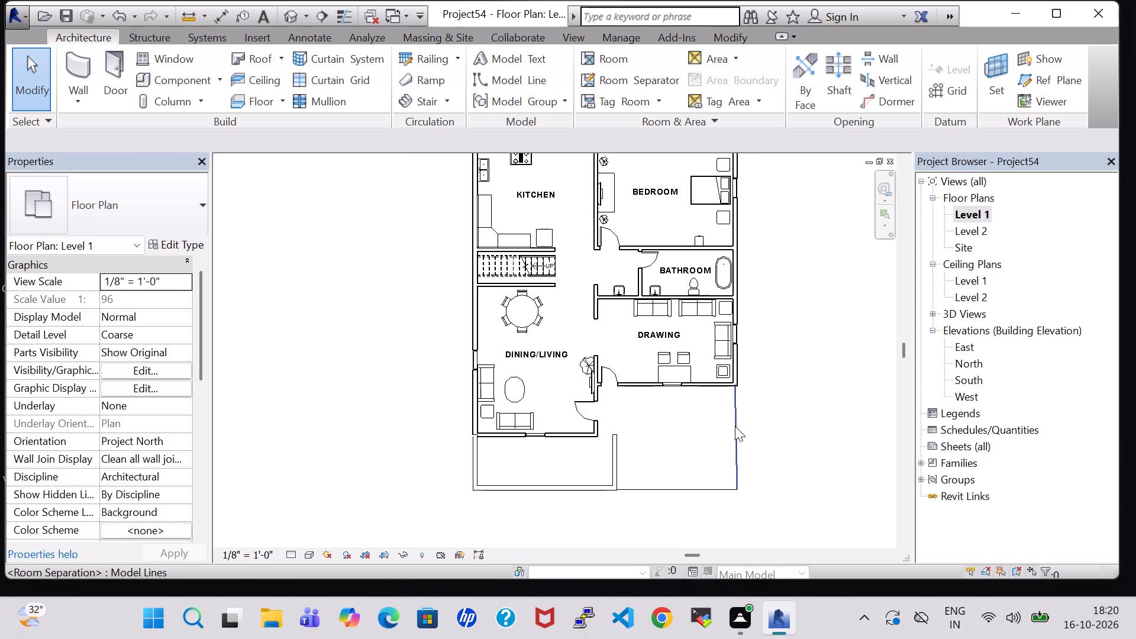
On the Level 1 plan, create a toposurface at elevation 0' 0" over the walled strip in front of DINING/LIVING, using five corner points.
left_click(421, 34)
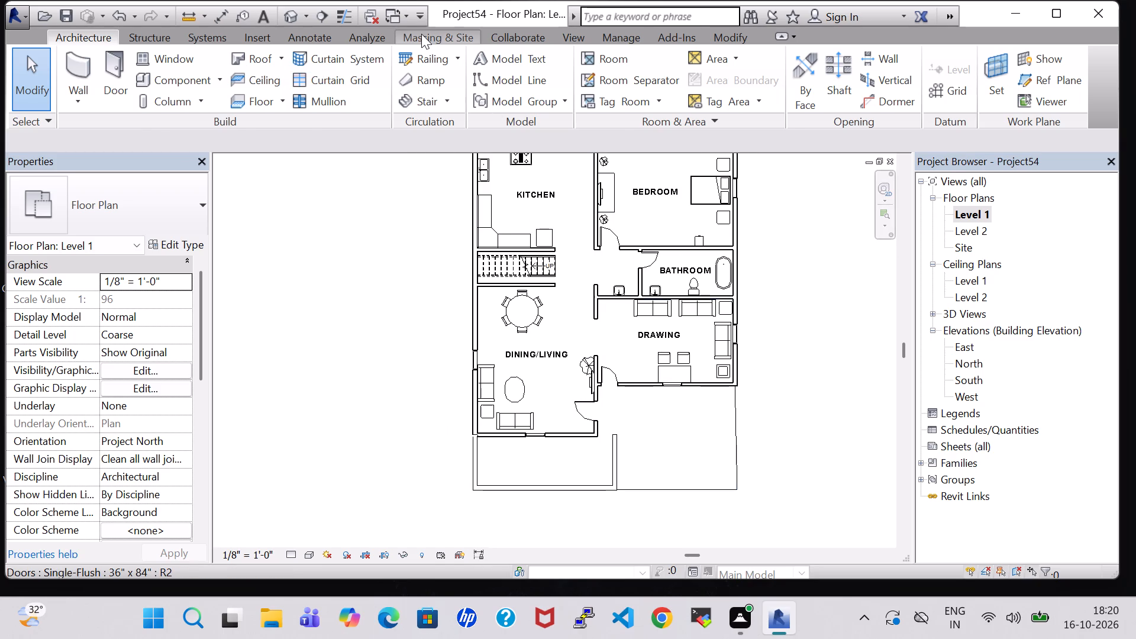
left_click(429, 70)
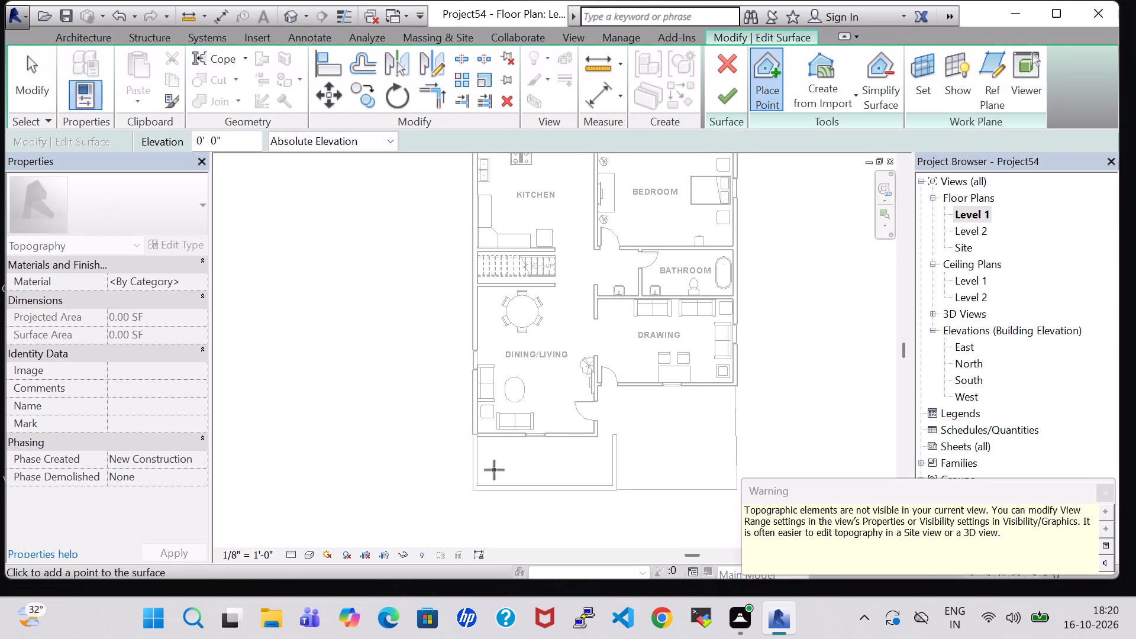
scroll(476, 448, "up", 7)
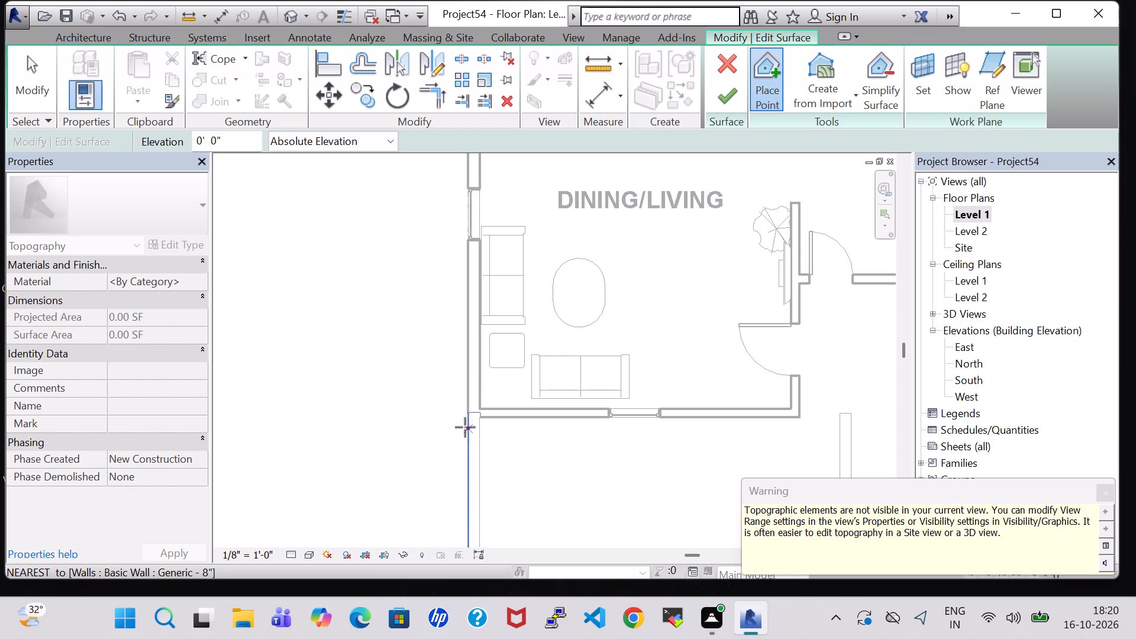
left_click(469, 415)
middle_click_drag(469, 515, 469, 454)
left_click(470, 498)
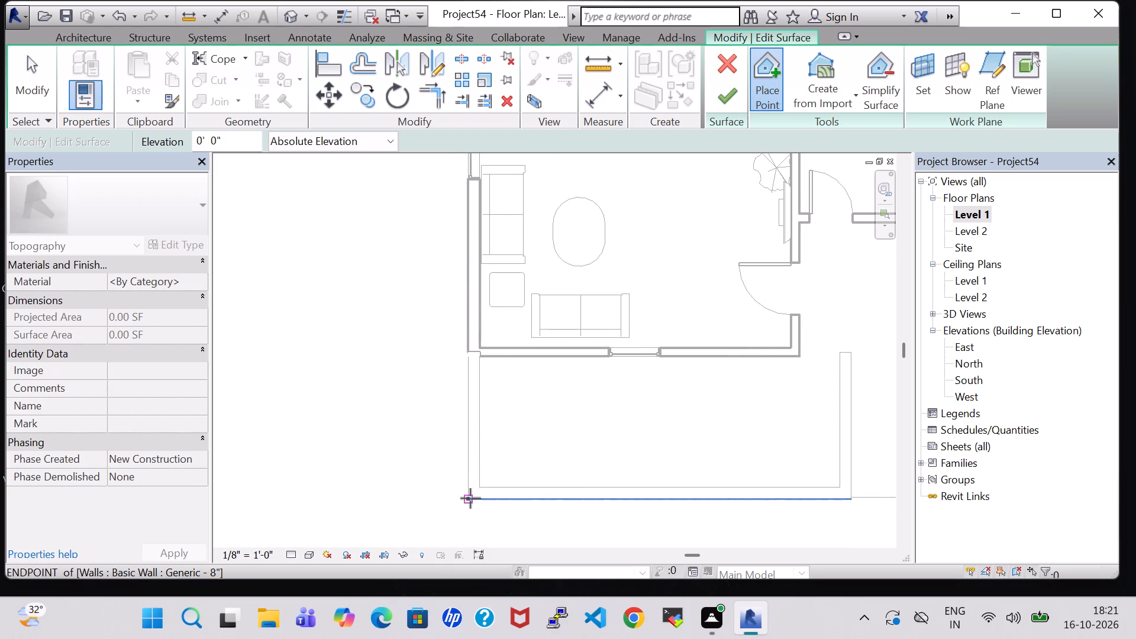
left_click(851, 501)
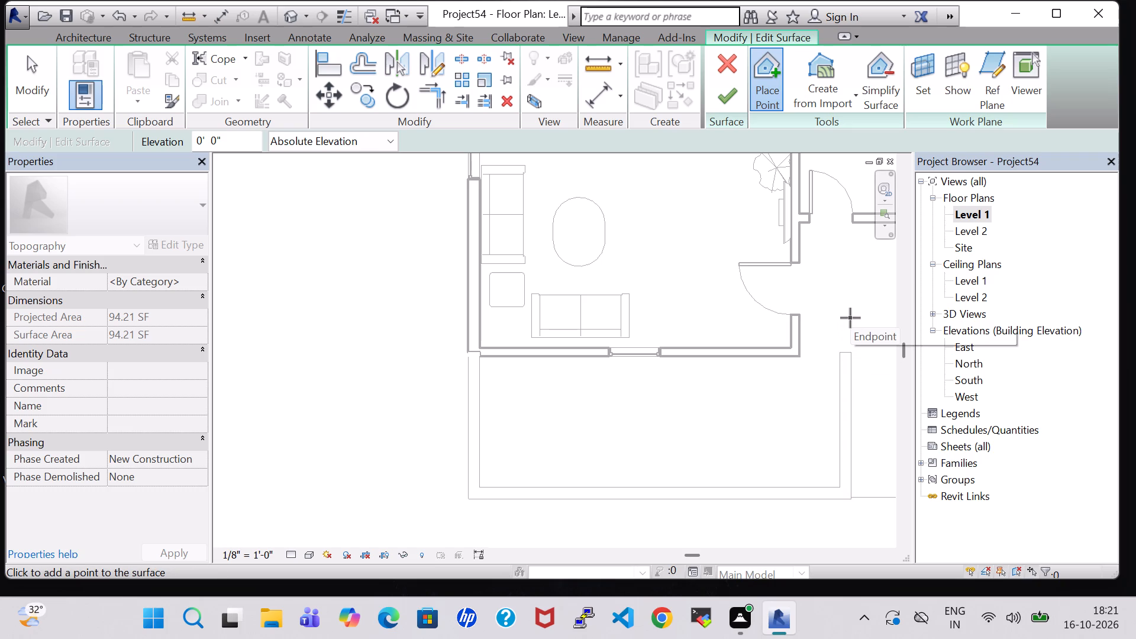
left_click(851, 351)
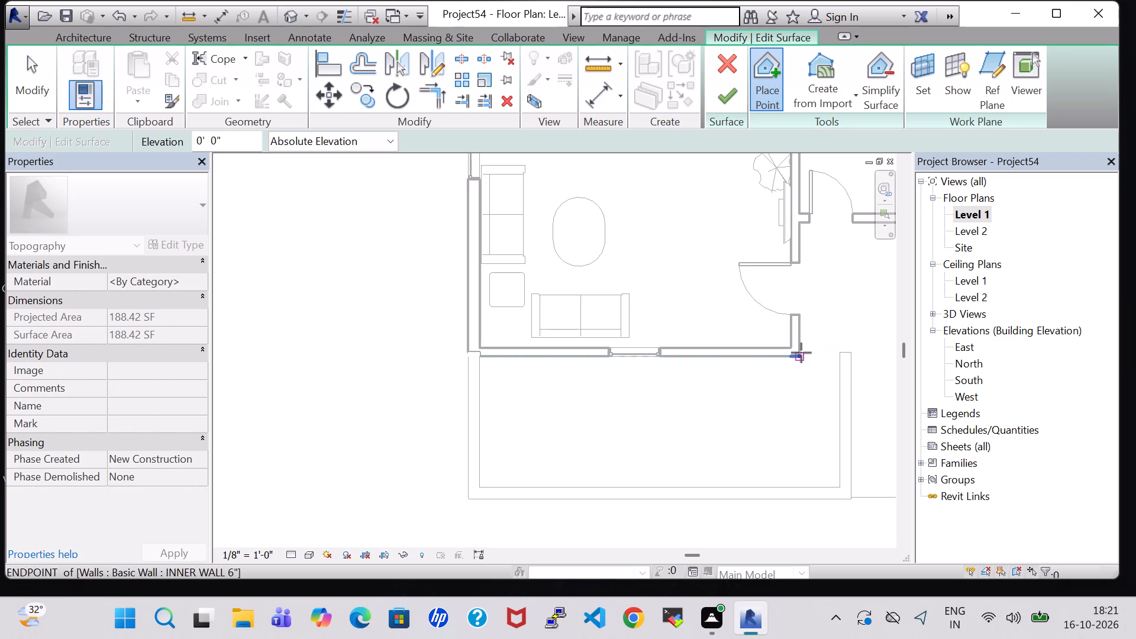
left_click(801, 353)
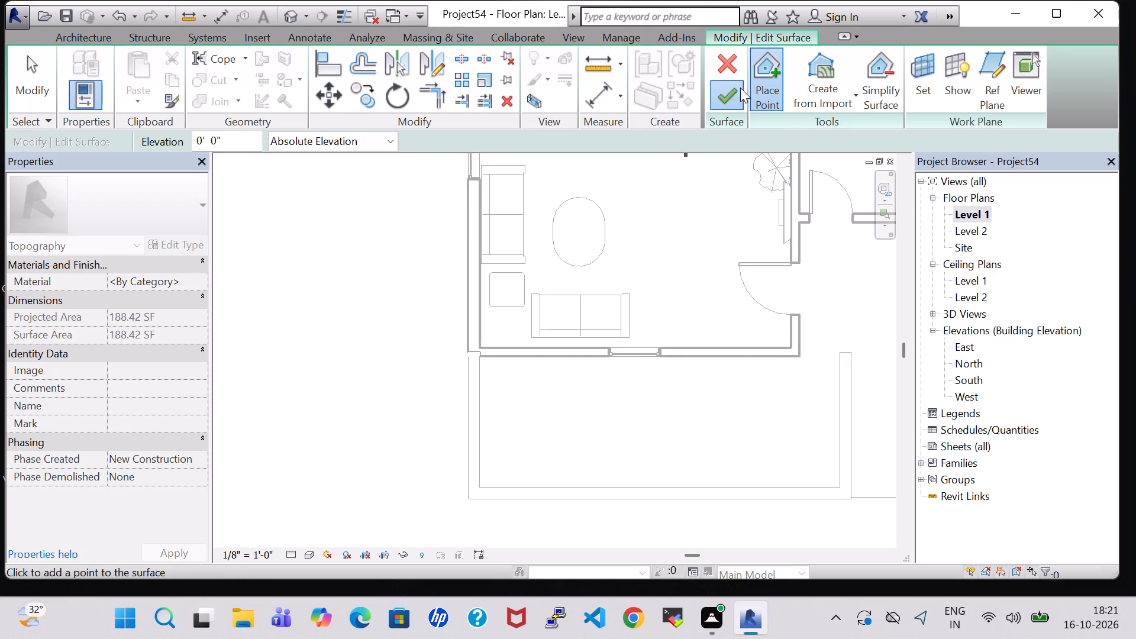
left_click(740, 88)
In the 3D view, examine the new front surface and the uncovered area outside the DRAWING room.
left_click(288, 15)
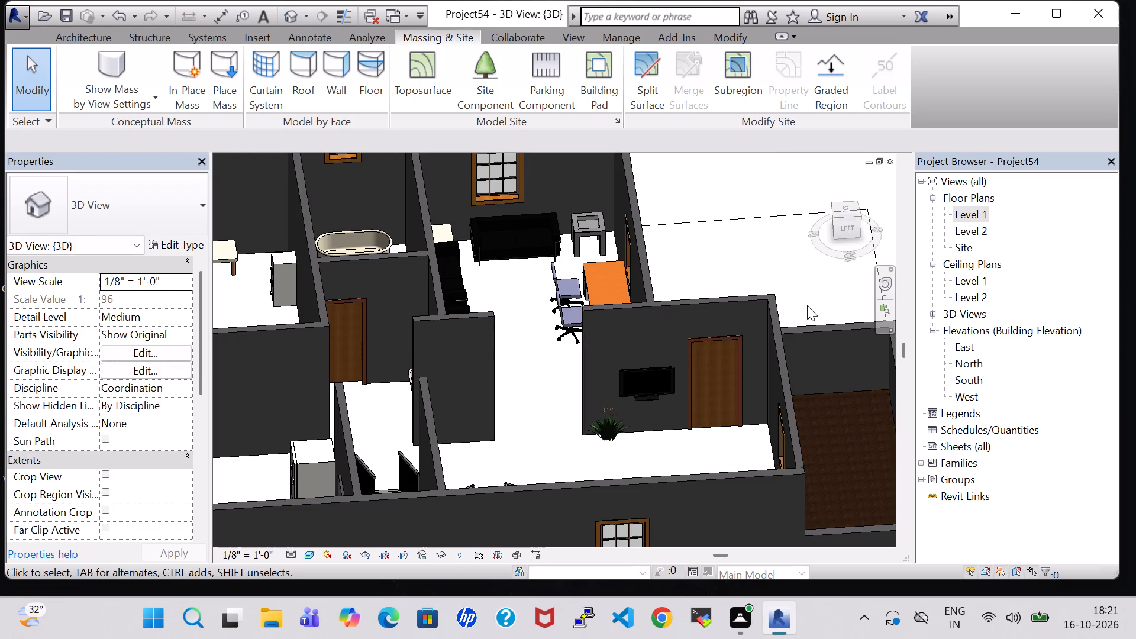
middle_click_drag(807, 305, 740, 285)
middle_click_drag(744, 365, 743, 405, "shift")
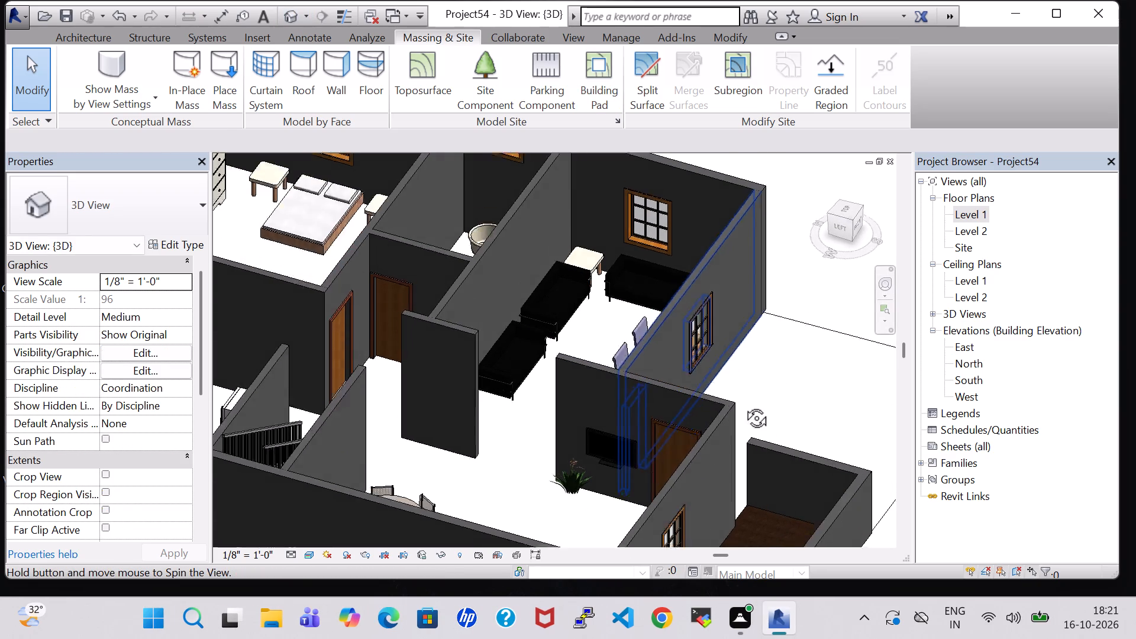
middle_click_drag(743, 405, 740, 511, "shift")
middle_click_drag(786, 434, 587, 354)
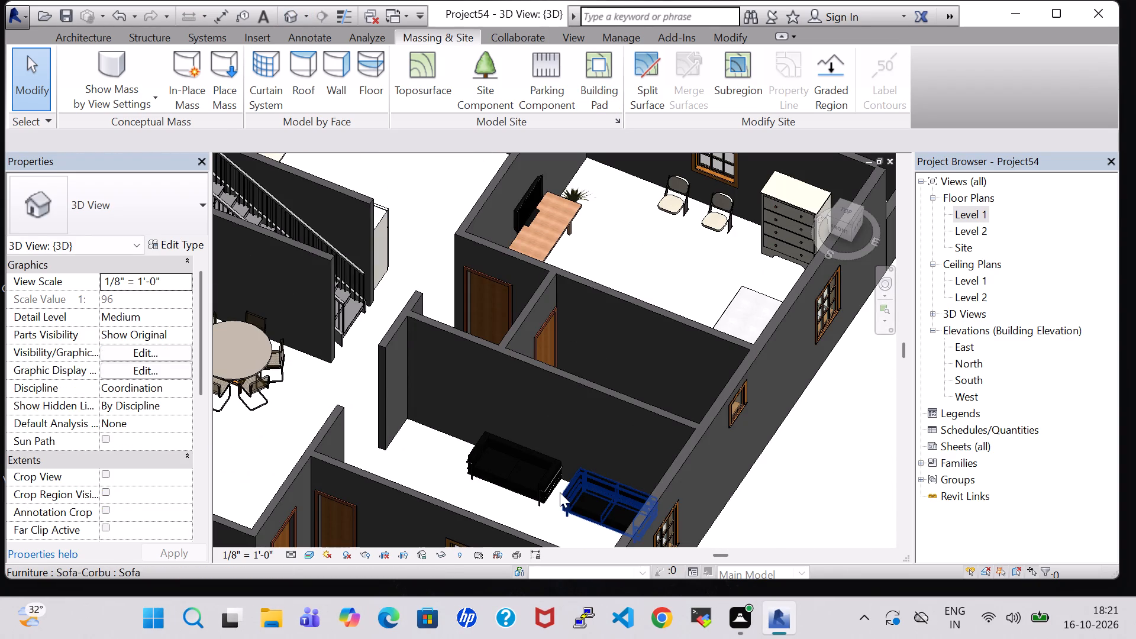
middle_click_drag(560, 532, 719, 266)
middle_click_drag(592, 377, 625, 390, "shift")
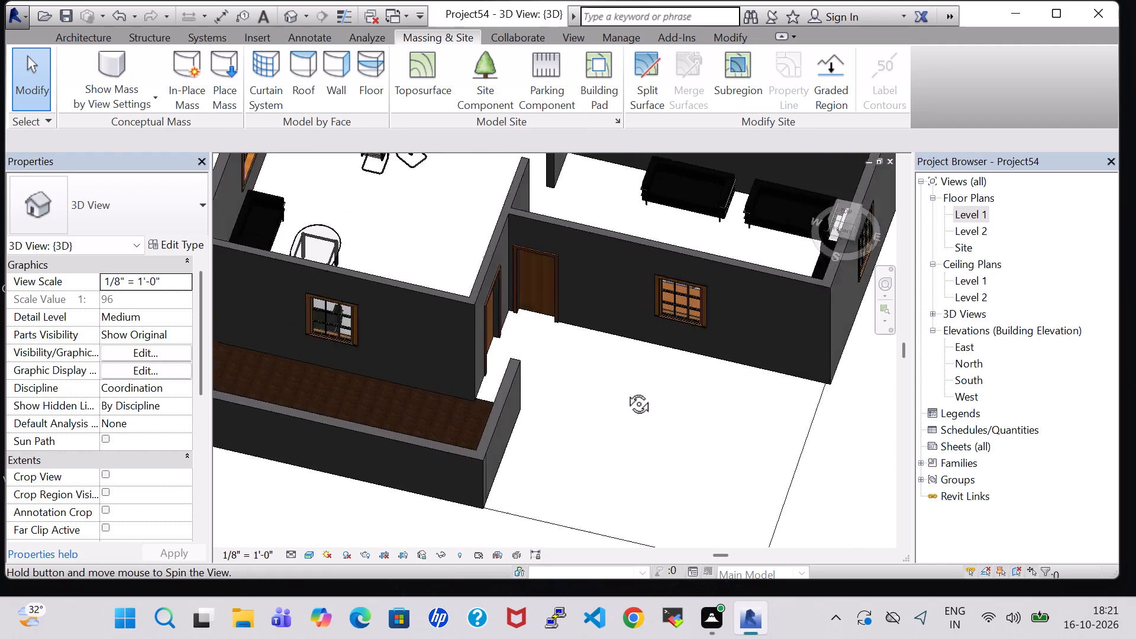
middle_click_drag(625, 390, 635, 394, "shift")
scroll(635, 394, "up", 1)
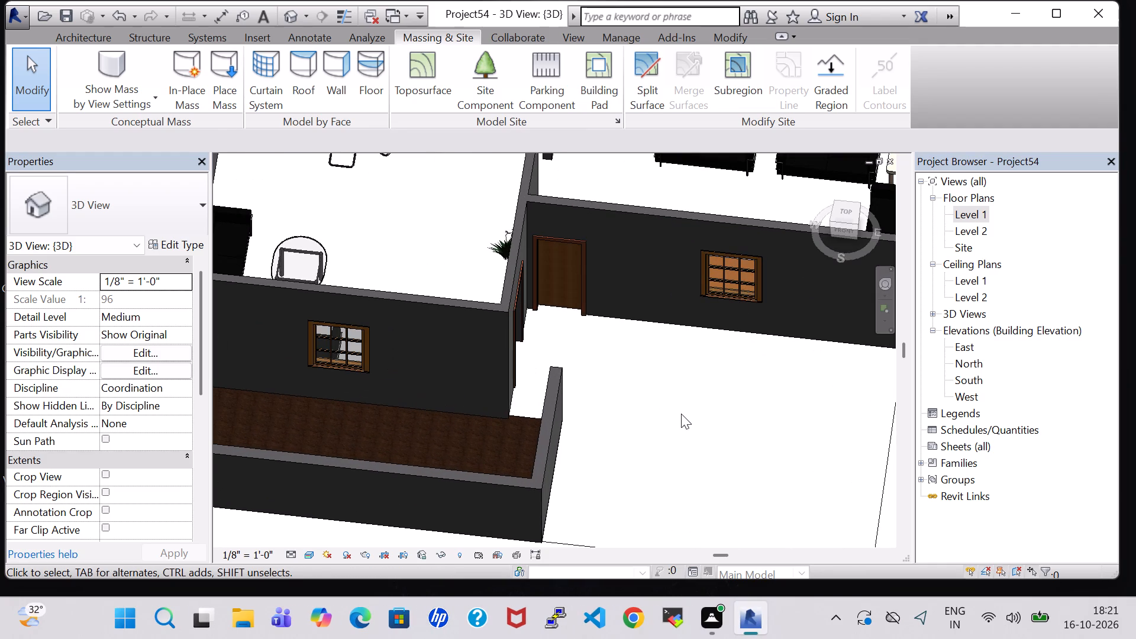
scroll(689, 419, "down", 1)
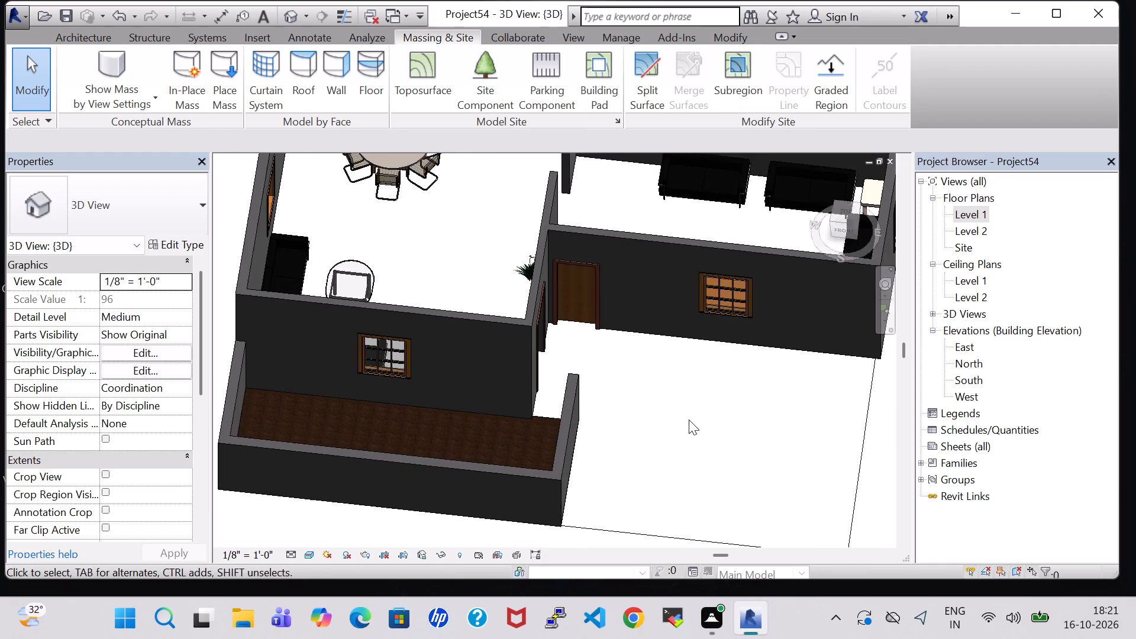
scroll(689, 419, "down", 1)
On the Level 1 plan, create a second toposurface at elevation 0' 0" over the open area outside DRAWING, bounded by the room separation lines.
double_click(964, 214)
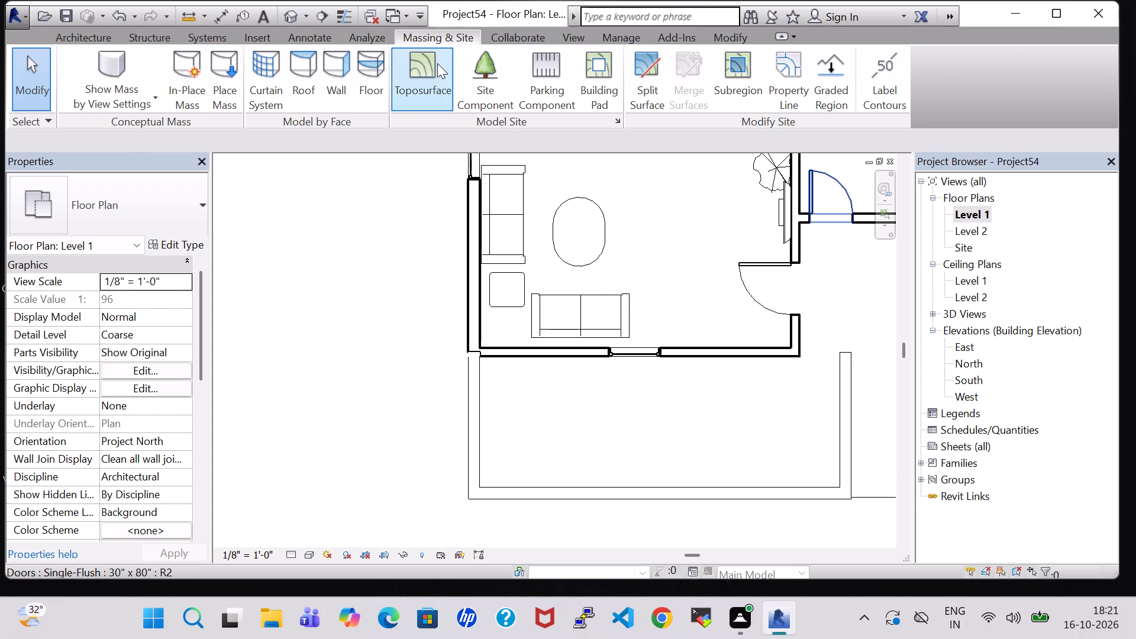
left_click(437, 63)
left_click(759, 77)
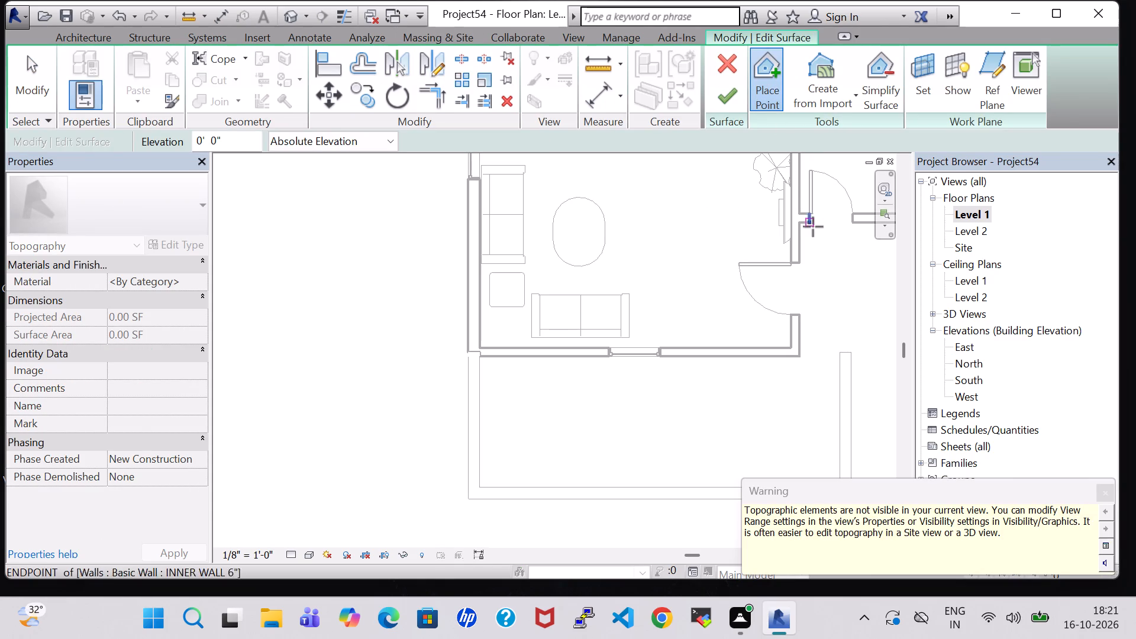
left_click(801, 228)
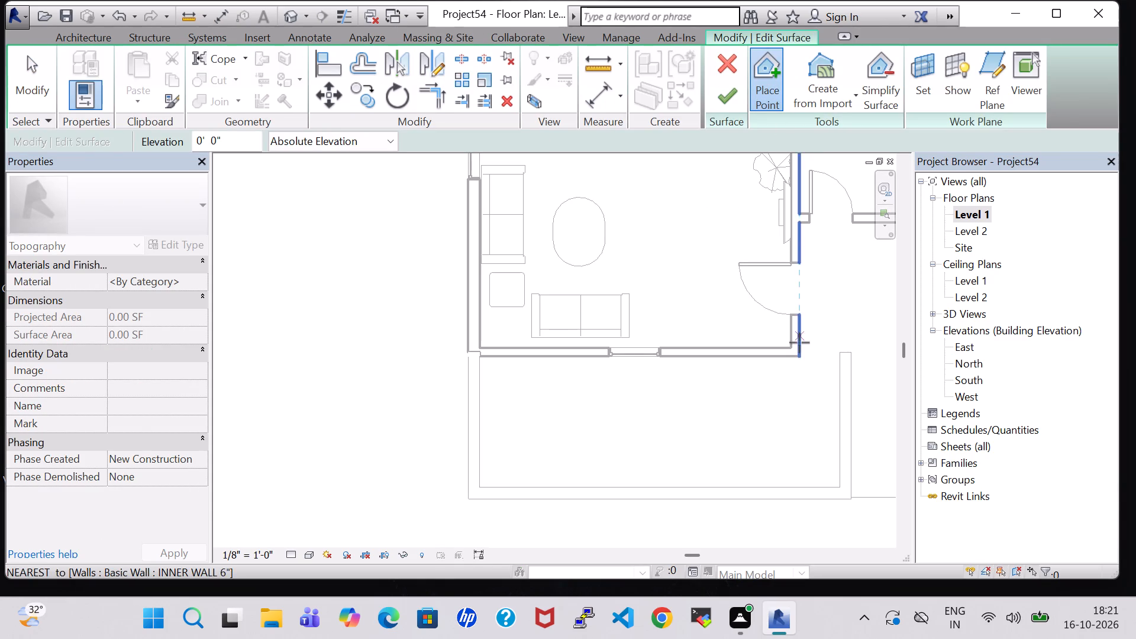
left_click(799, 358)
middle_click_drag(858, 279, 672, 254)
middle_click_drag(740, 245, 570, 253)
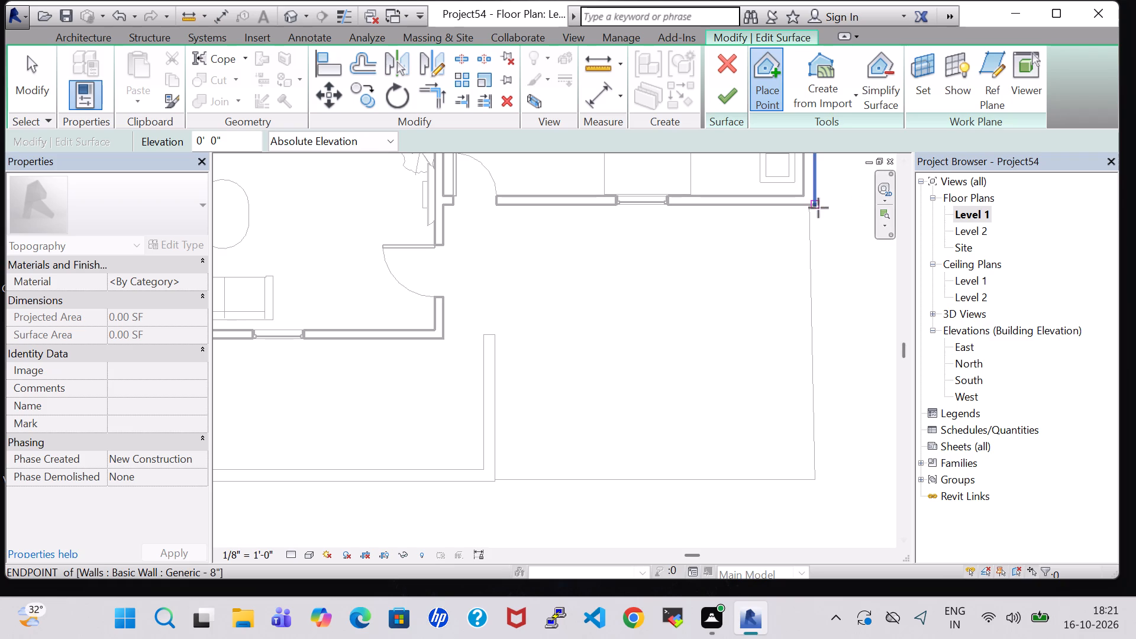
scroll(808, 208, "up", 3)
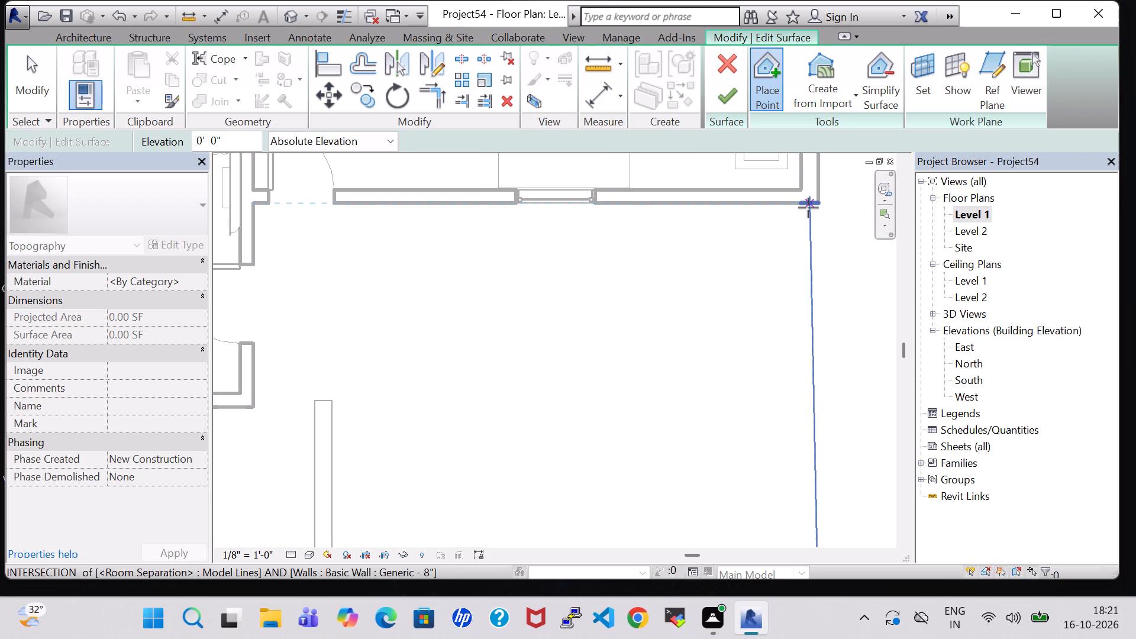
left_click(810, 208)
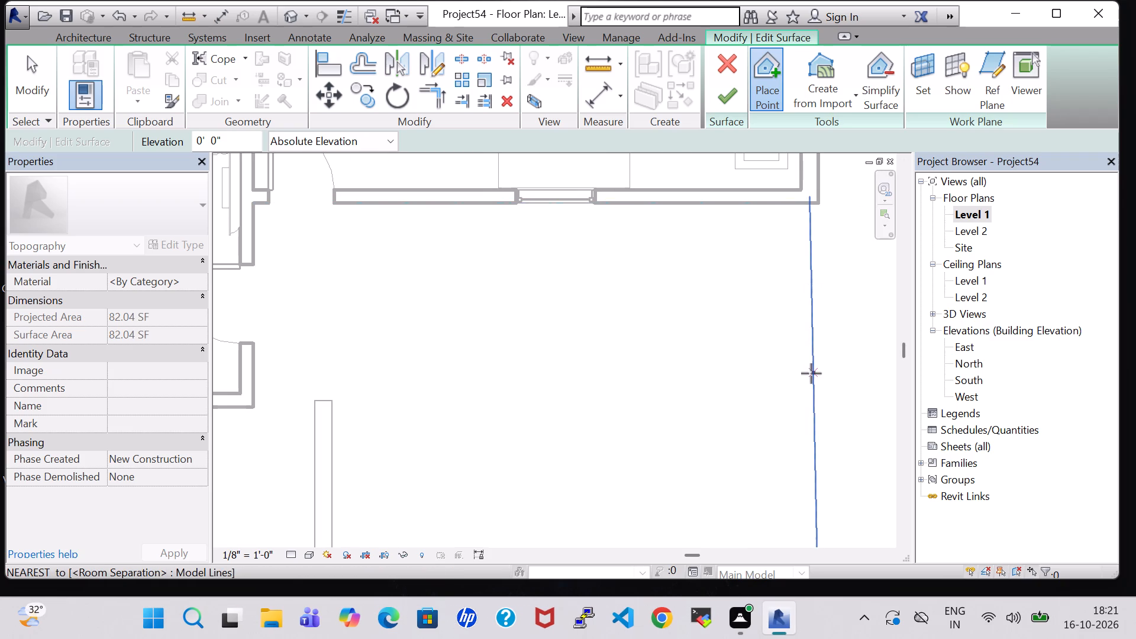
middle_click_drag(811, 373, 824, 183)
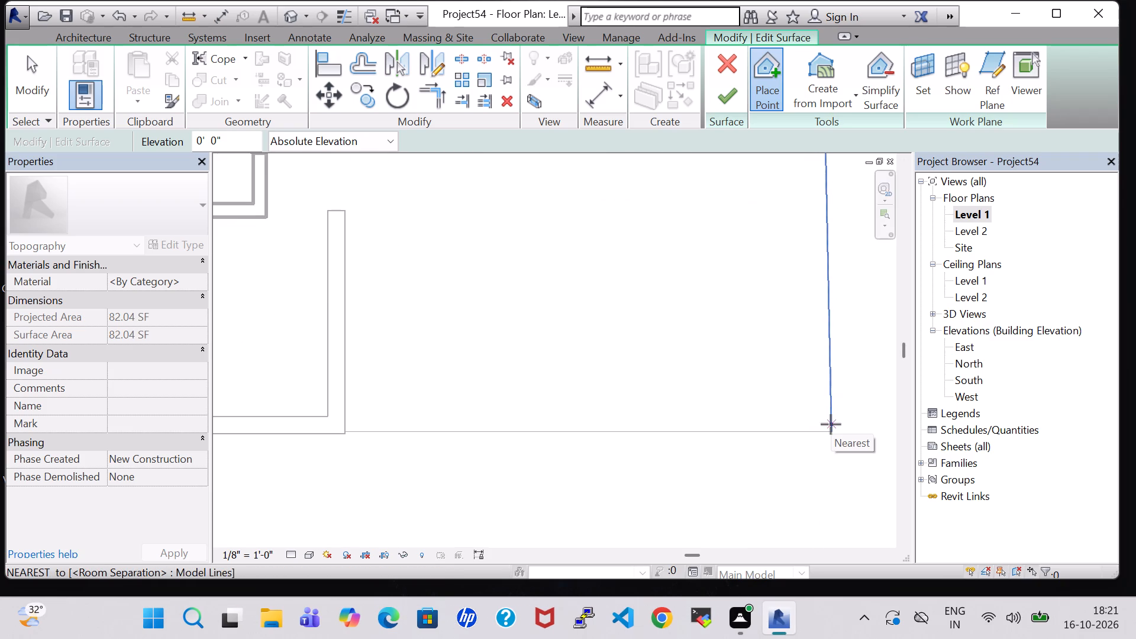
left_click(831, 426)
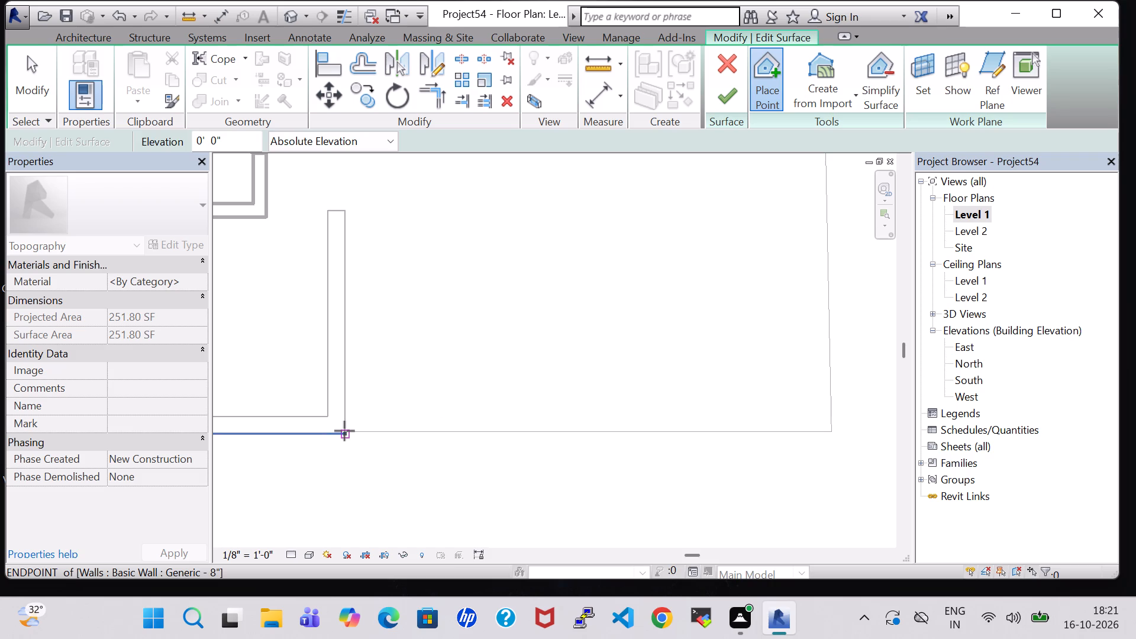
left_click(347, 431)
left_click(737, 88)
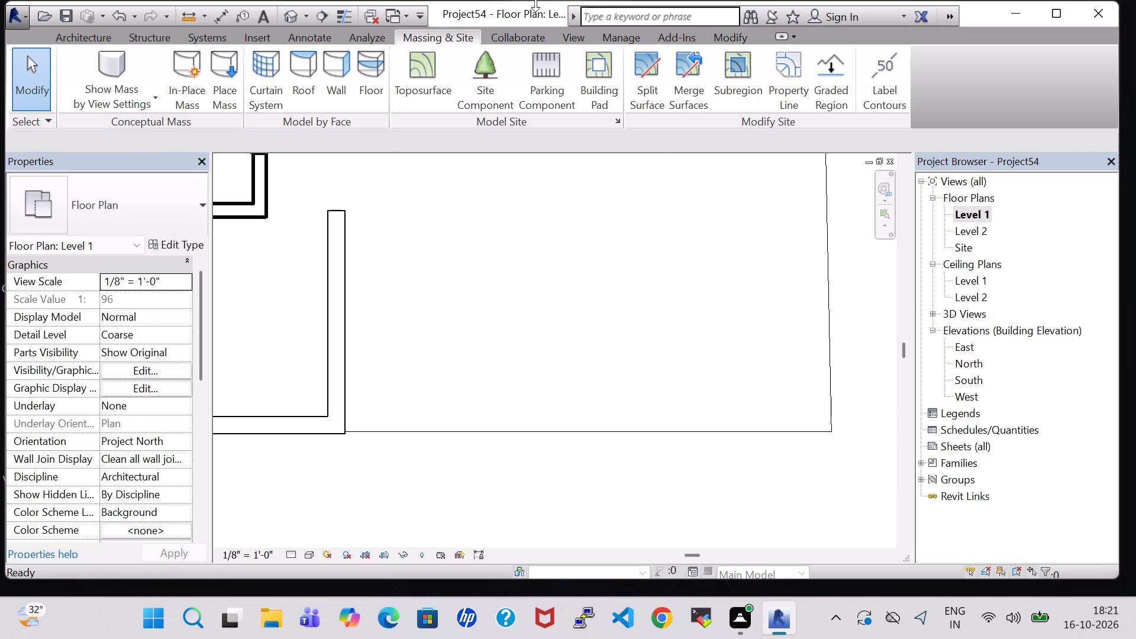
In the 3D view, edit the toposurface outside DRAWING, adding a point at each end of the DRAWING door's threshold.
left_click(296, 14)
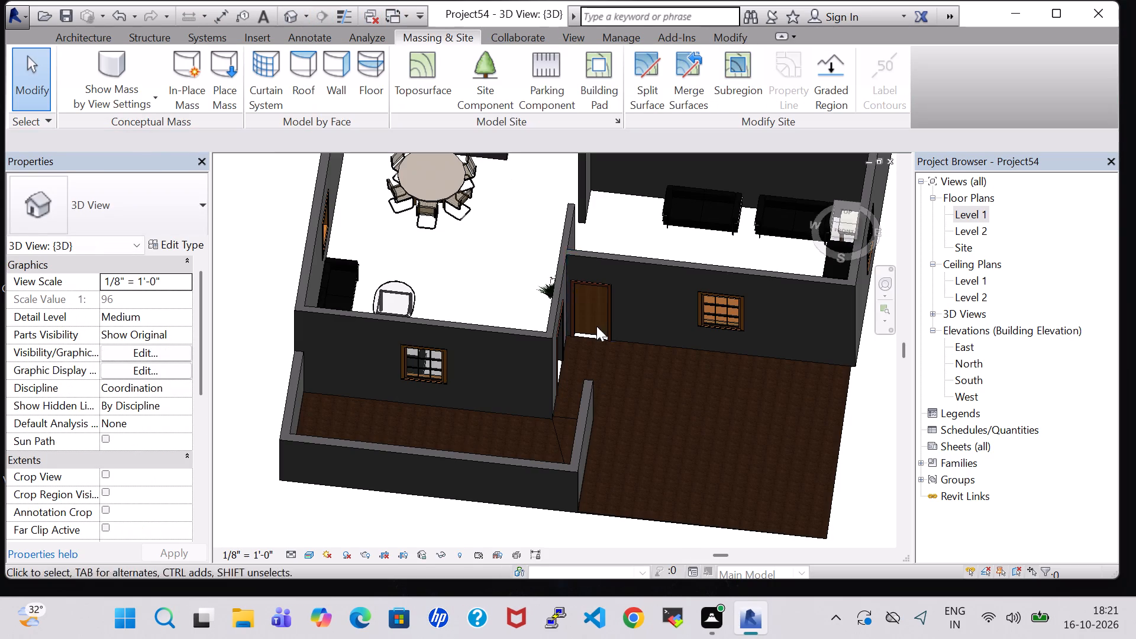
scroll(605, 383, "up", 5)
left_click(623, 299)
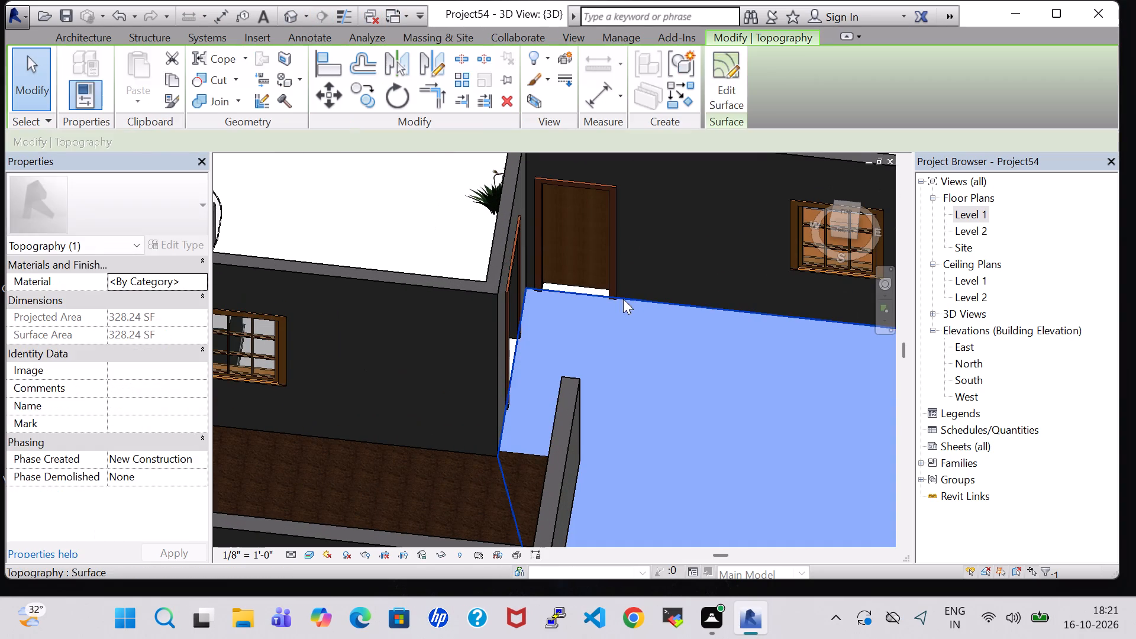
left_click(721, 56)
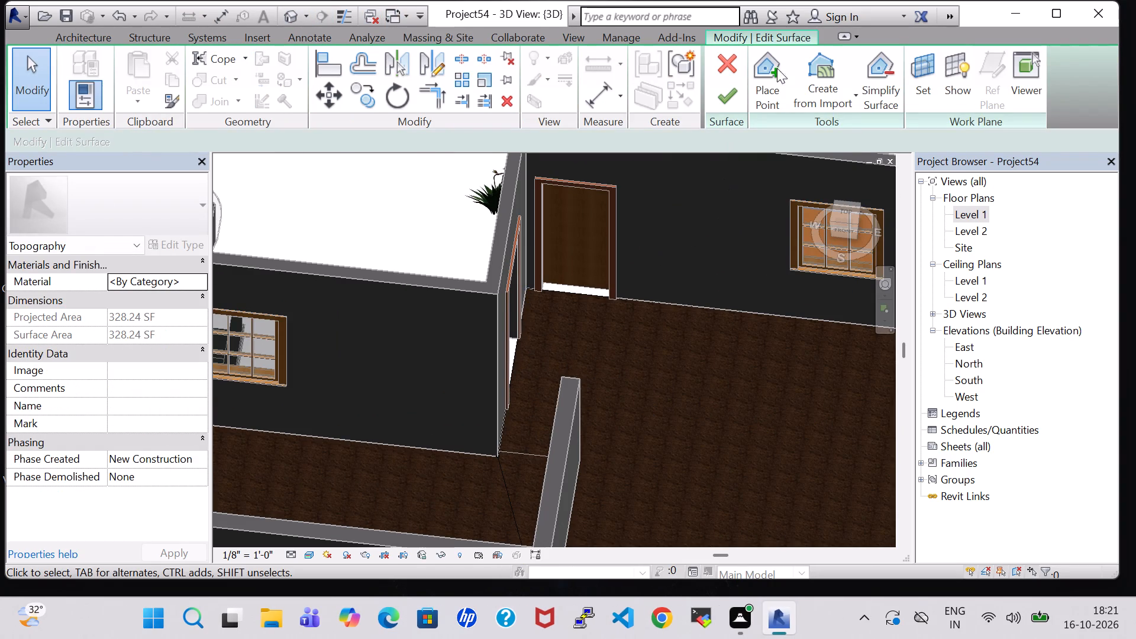
left_click(773, 67)
scroll(598, 226, "up", 4)
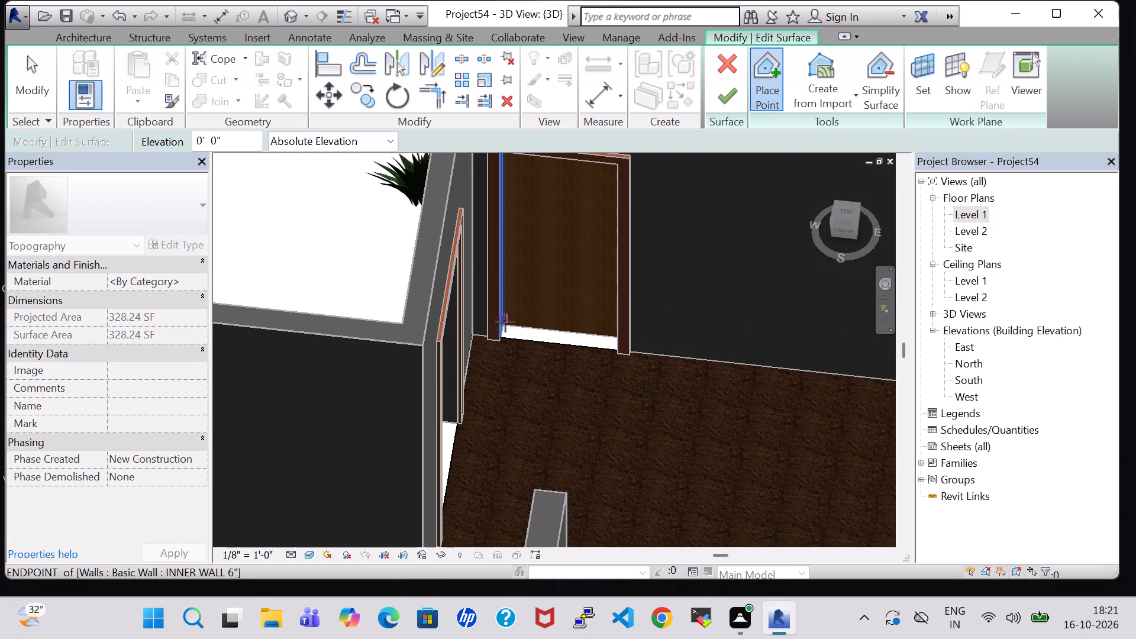
left_click(503, 328)
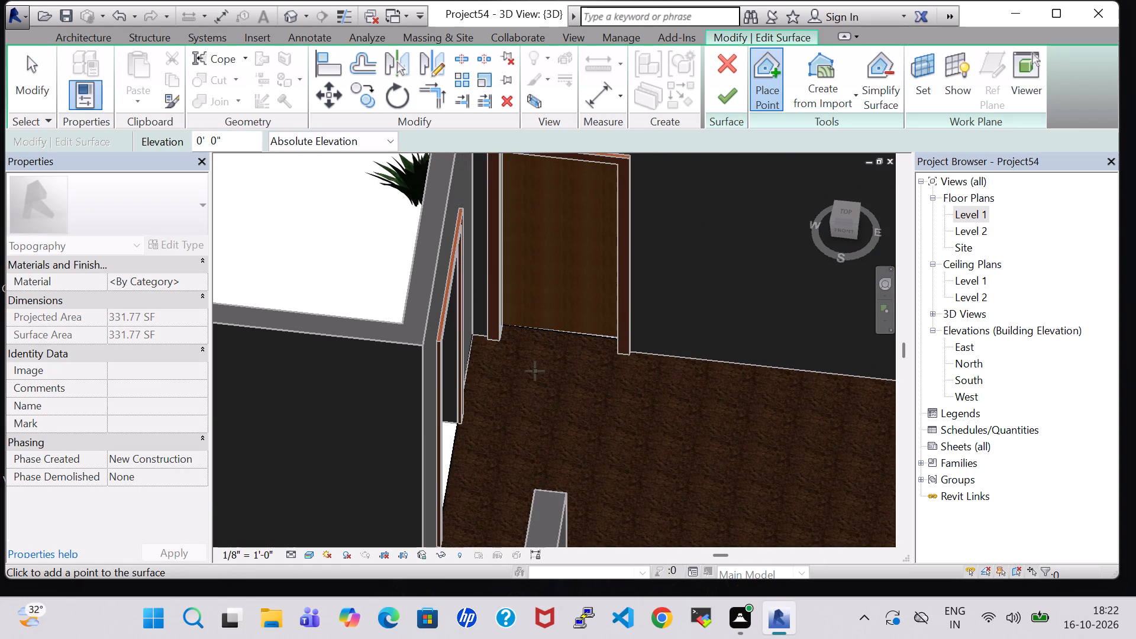
left_click(615, 334)
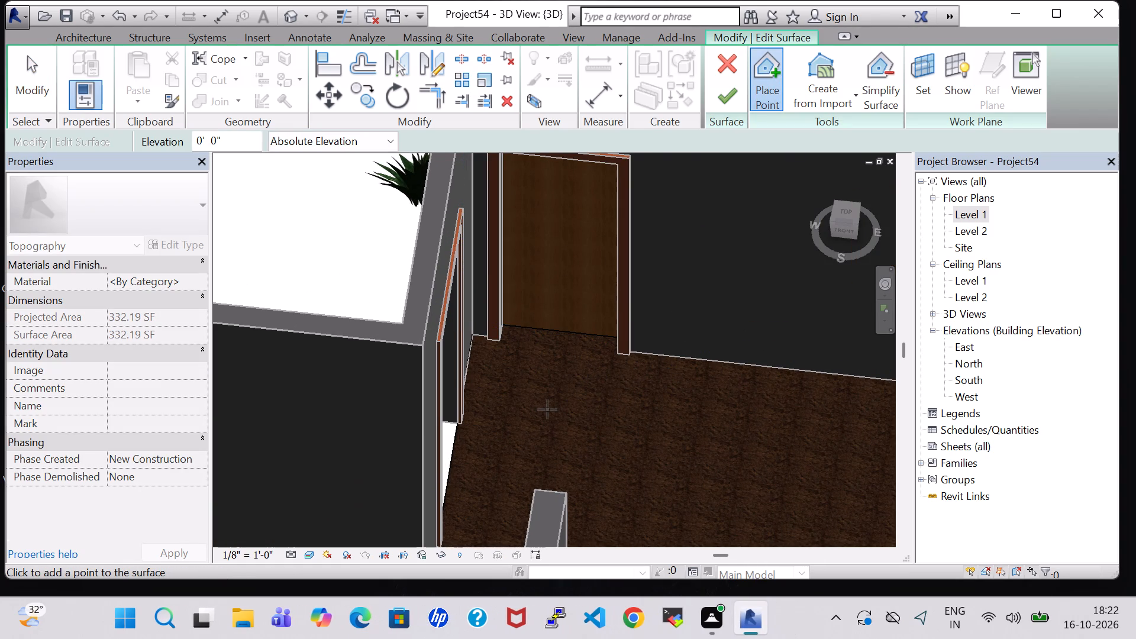
Add a point at each end of the DINING/LIVING door's threshold to the toposurface outside DRAWING, finish the surface and check it in 3D.
middle_click_drag(547, 409, 511, 359, "shift")
scroll(547, 409, "up", 1, "shift")
middle_click_drag(504, 339, 527, 401, "shift")
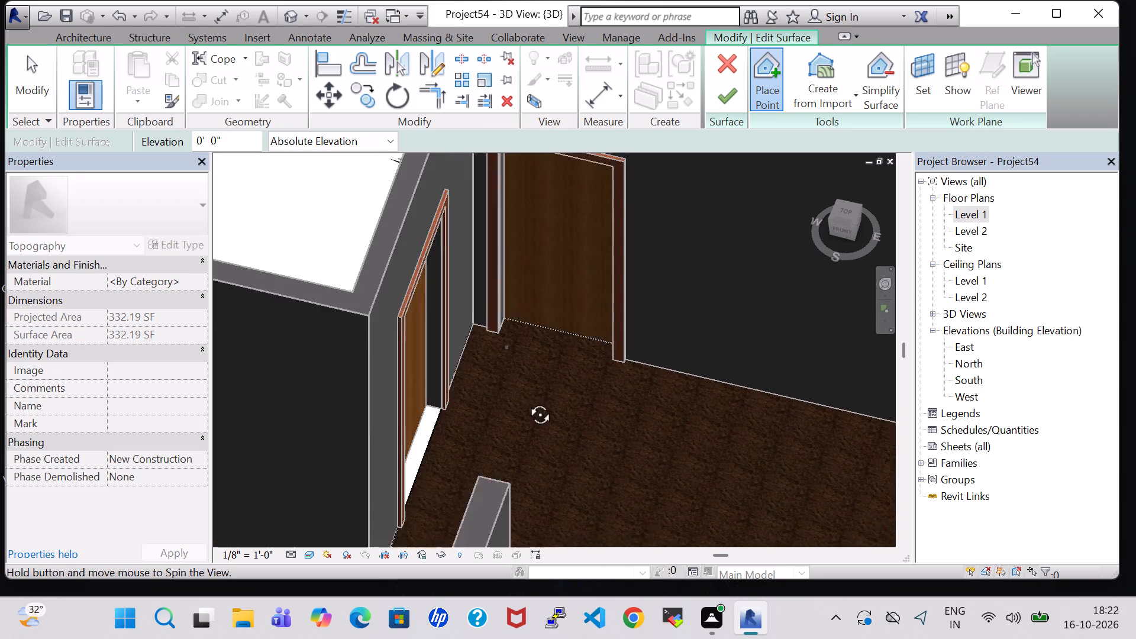
middle_click_drag(527, 401, 527, 408, "shift")
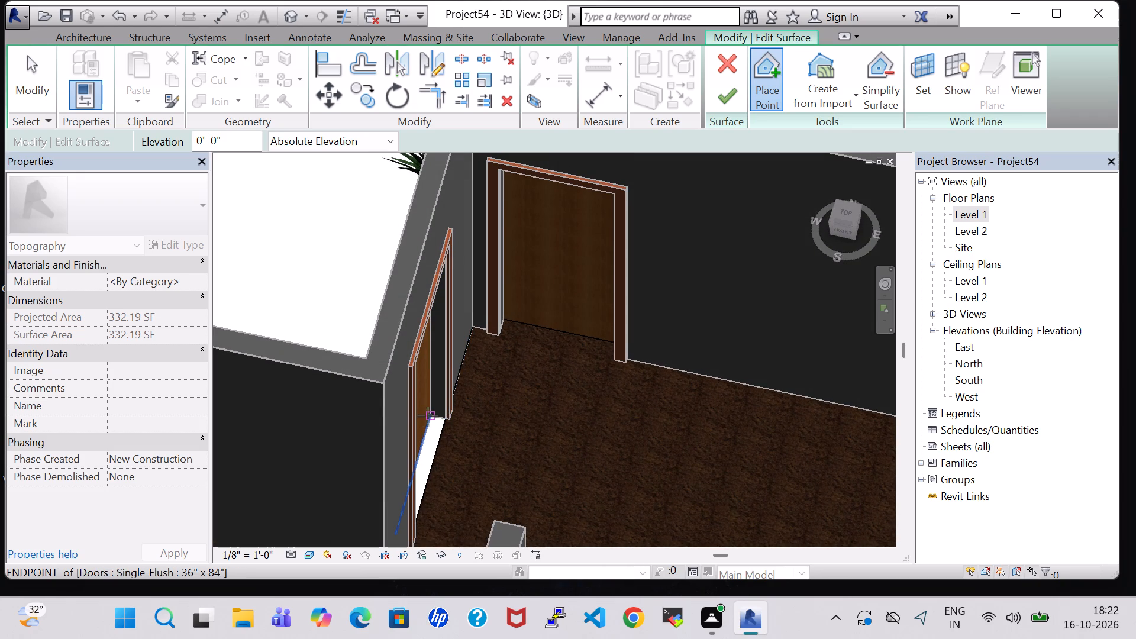
left_click(430, 416)
middle_click_drag(461, 460, 380, 424, "shift")
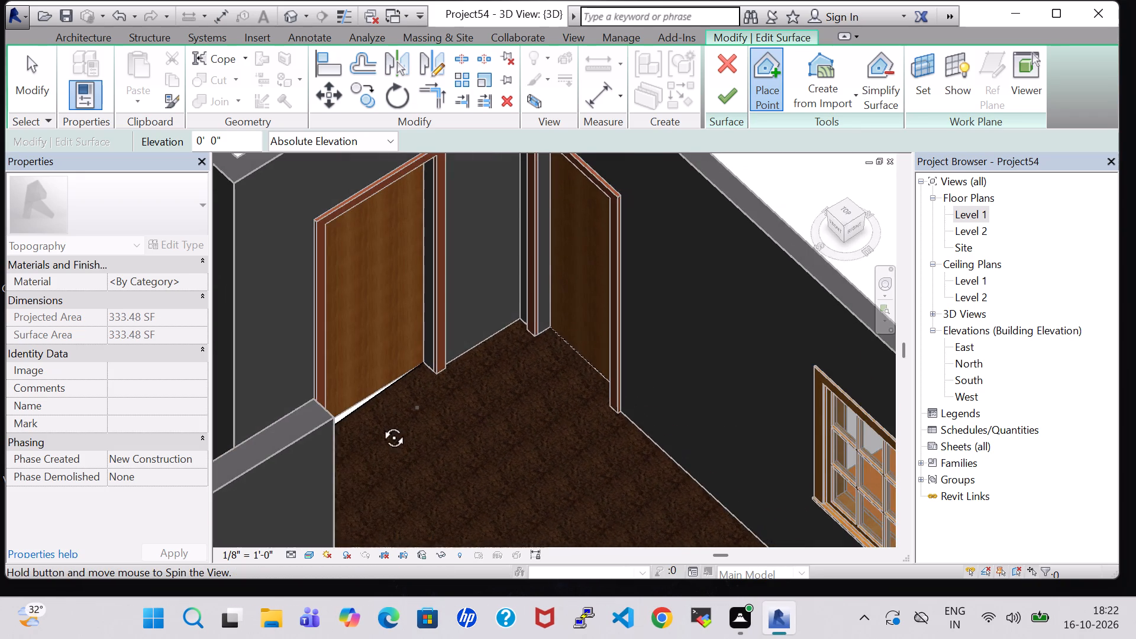
middle_click_drag(380, 424, 380, 424, "shift")
middle_click_drag(452, 462, 388, 423, "shift")
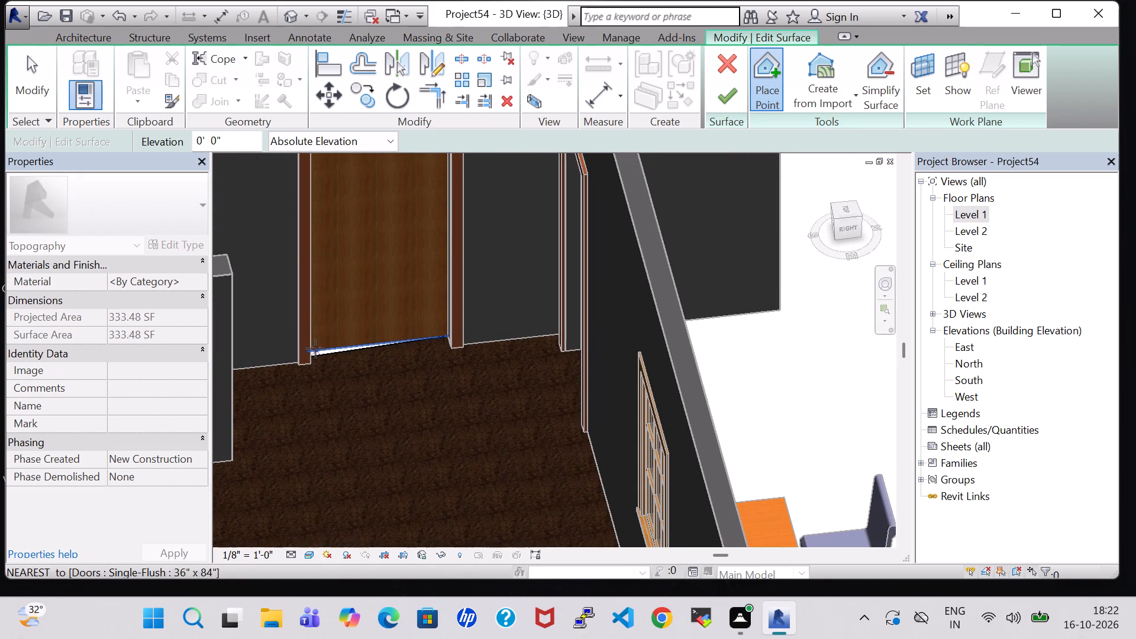
left_click(313, 349)
left_click(731, 101)
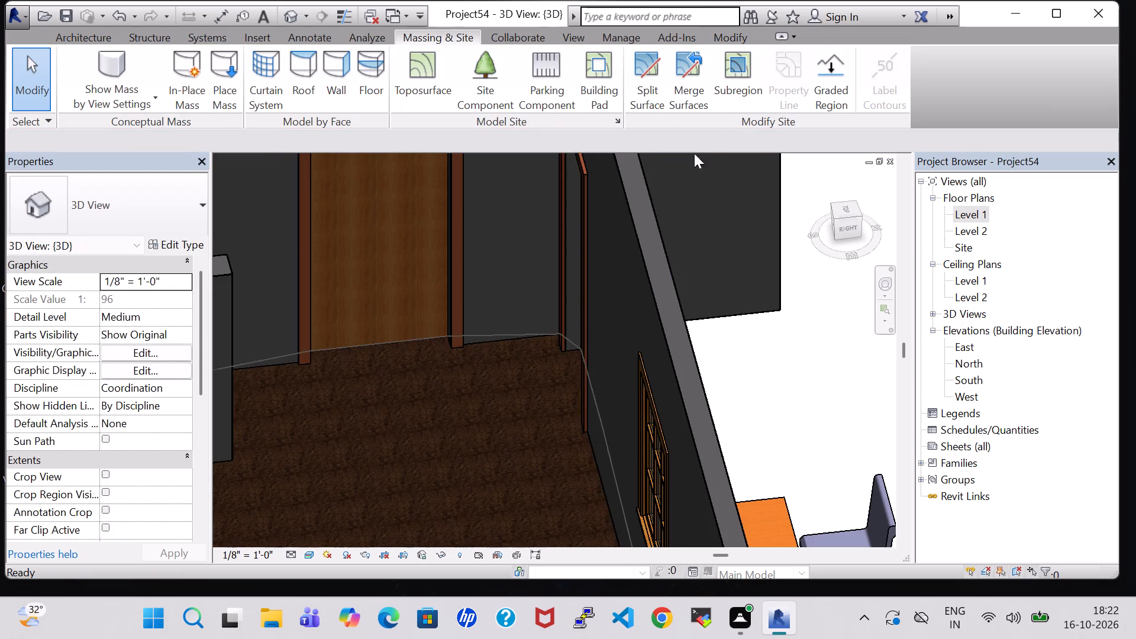
scroll(518, 317, "down", 9)
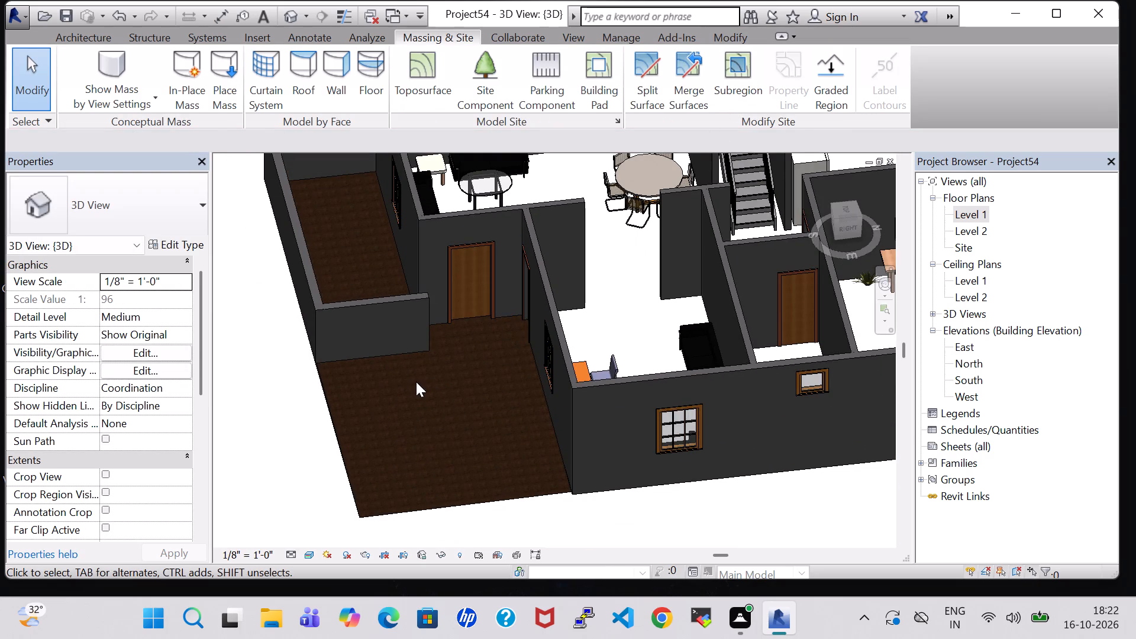
middle_click_drag(416, 382, 598, 364)
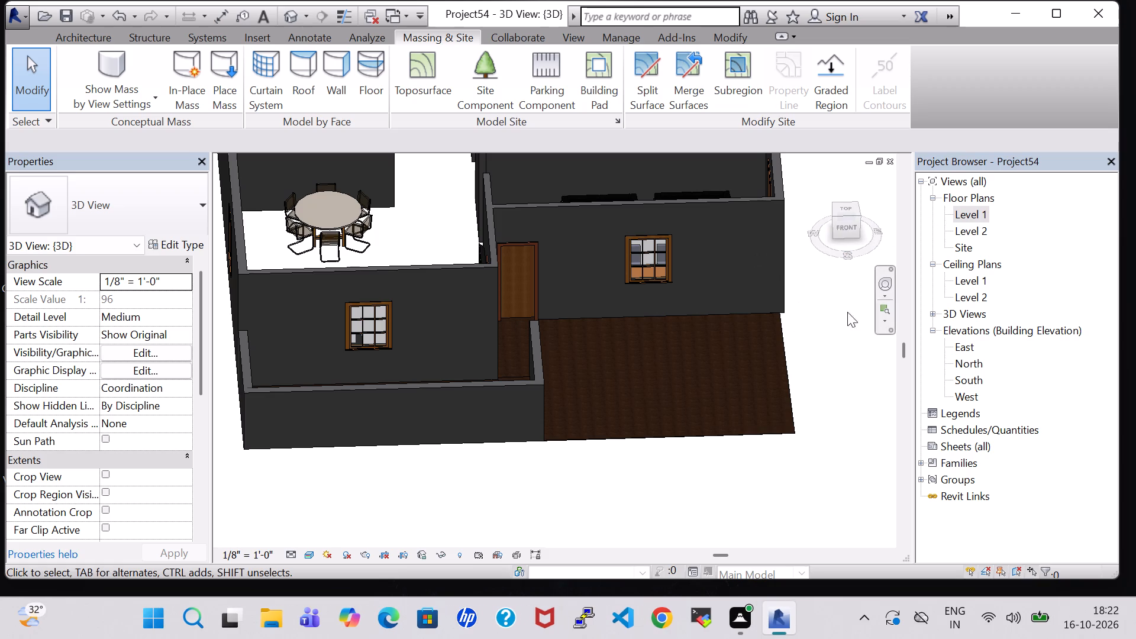
middle_click_drag(821, 292, 661, 256)
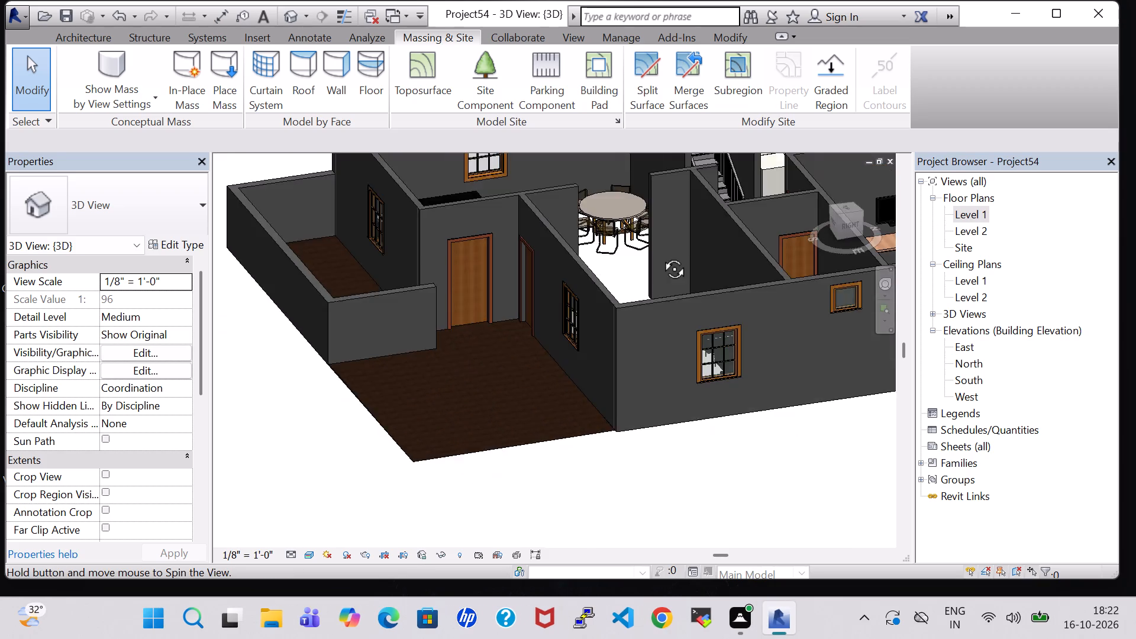
middle_click_drag(661, 256, 480, 213)
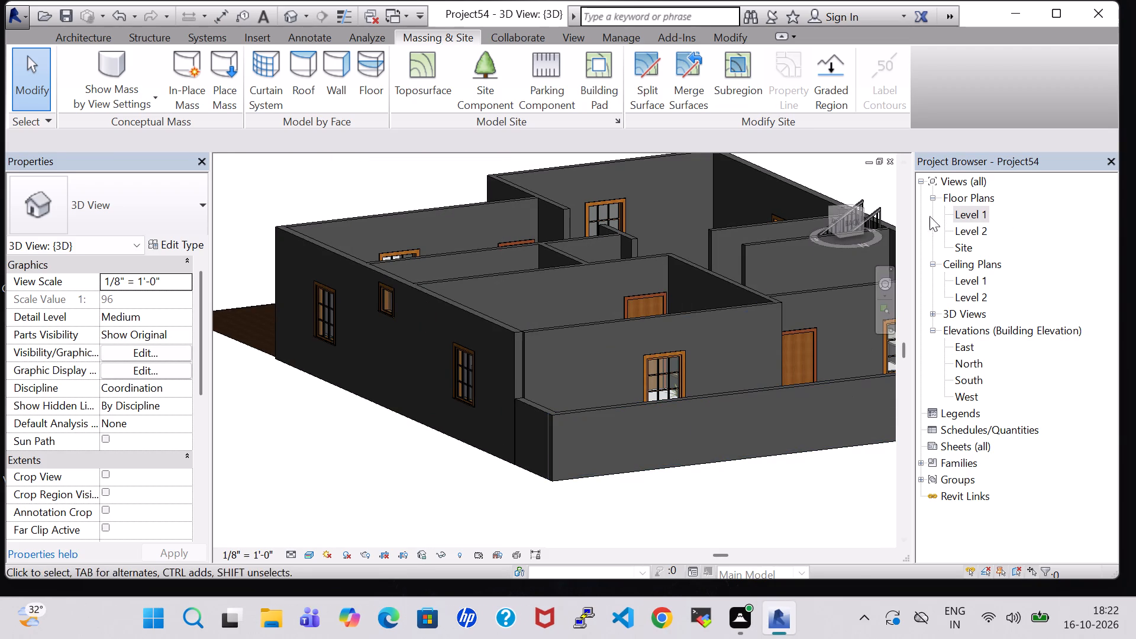
On the Level 1 plan, load the Table-Ellipse family and place a 72" x 36" table in the walled front strip, about 4'-5" from the house wall.
double_click(968, 218)
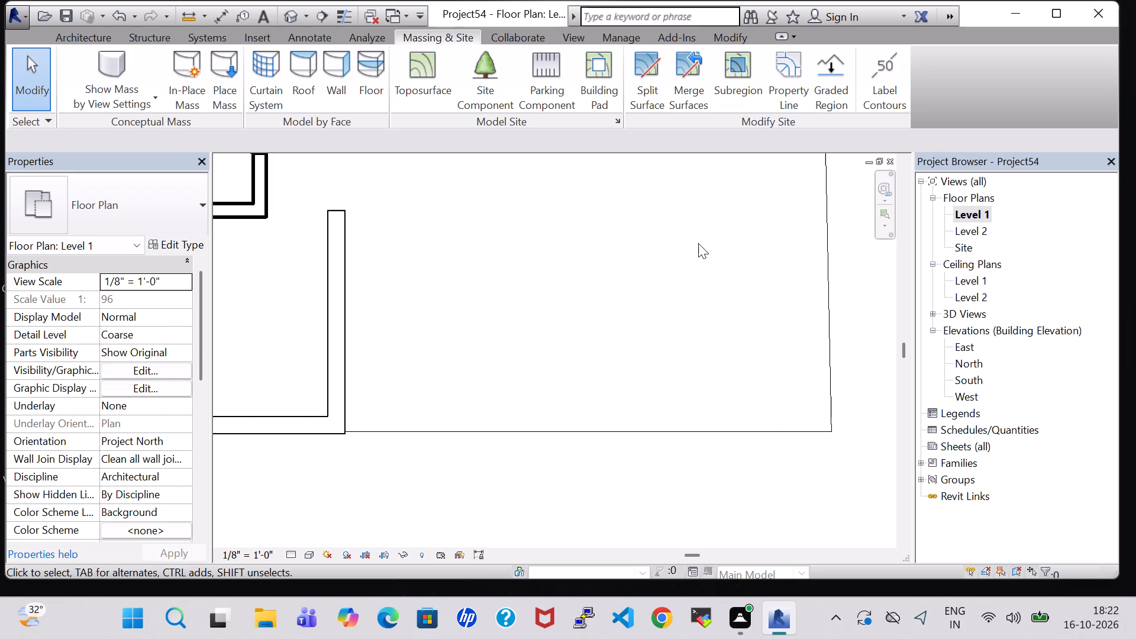
scroll(698, 243, "down", 9)
scroll(641, 359, "up", 2)
middle_click(641, 359)
middle_click_drag(641, 353, 644, 423)
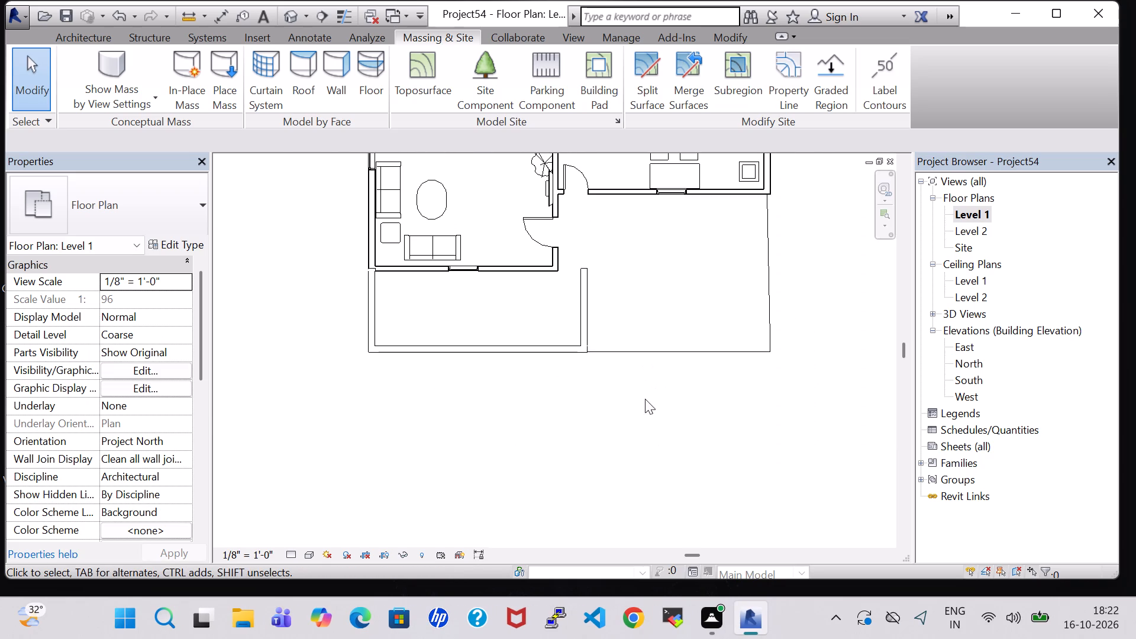
left_click(631, 393)
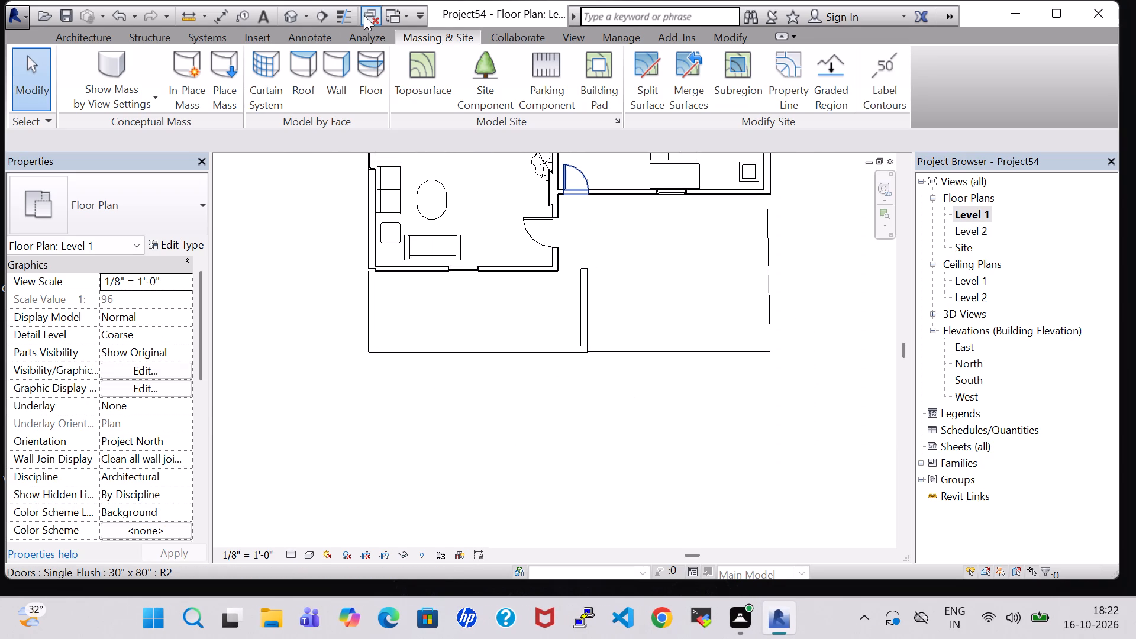
left_click(108, 30)
left_click(69, 39)
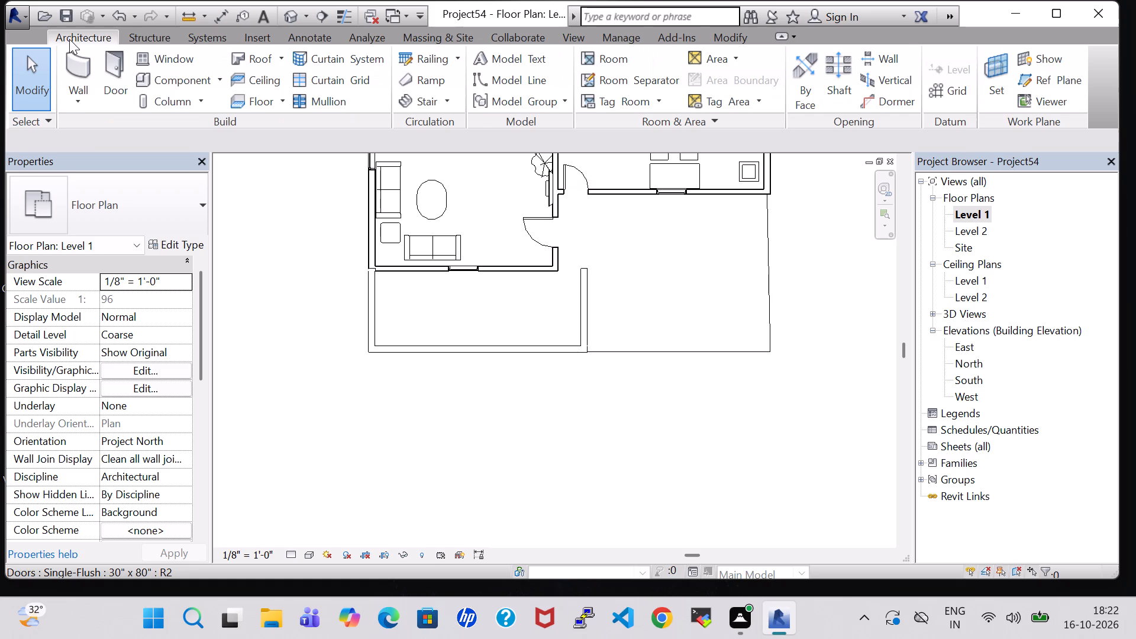
left_click(175, 83)
left_click(711, 82)
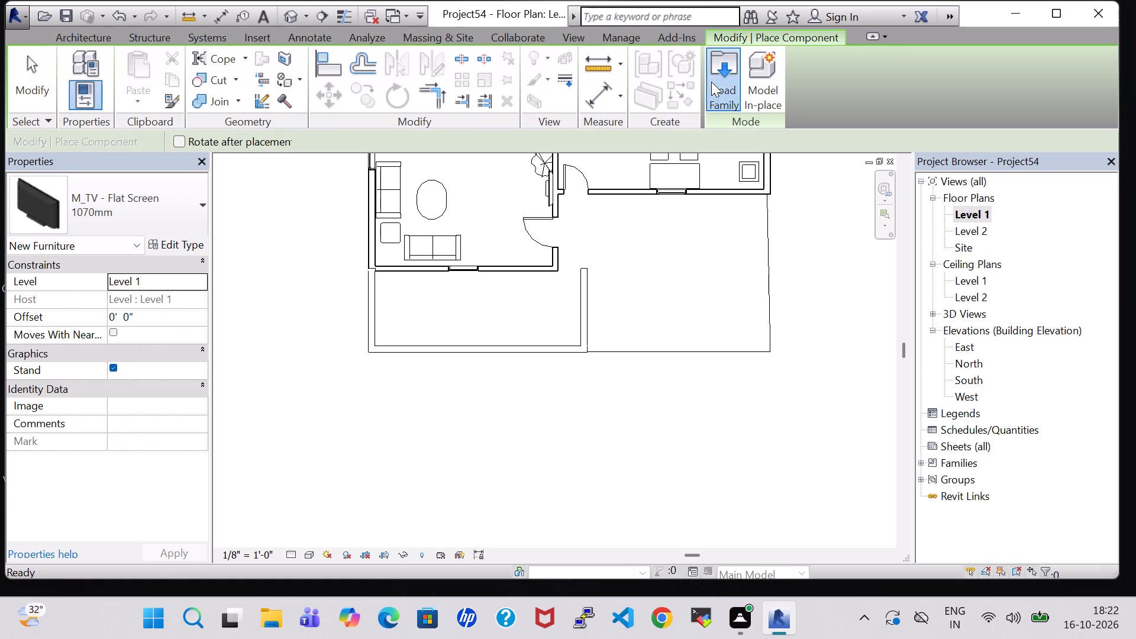
double_click(649, 383)
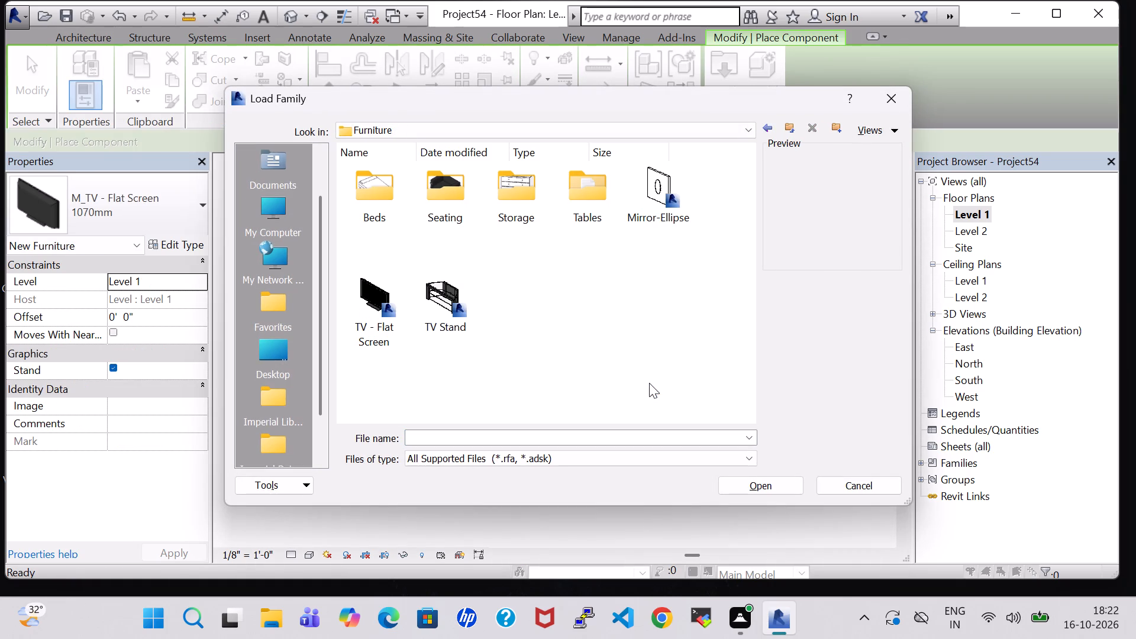
double_click(608, 199)
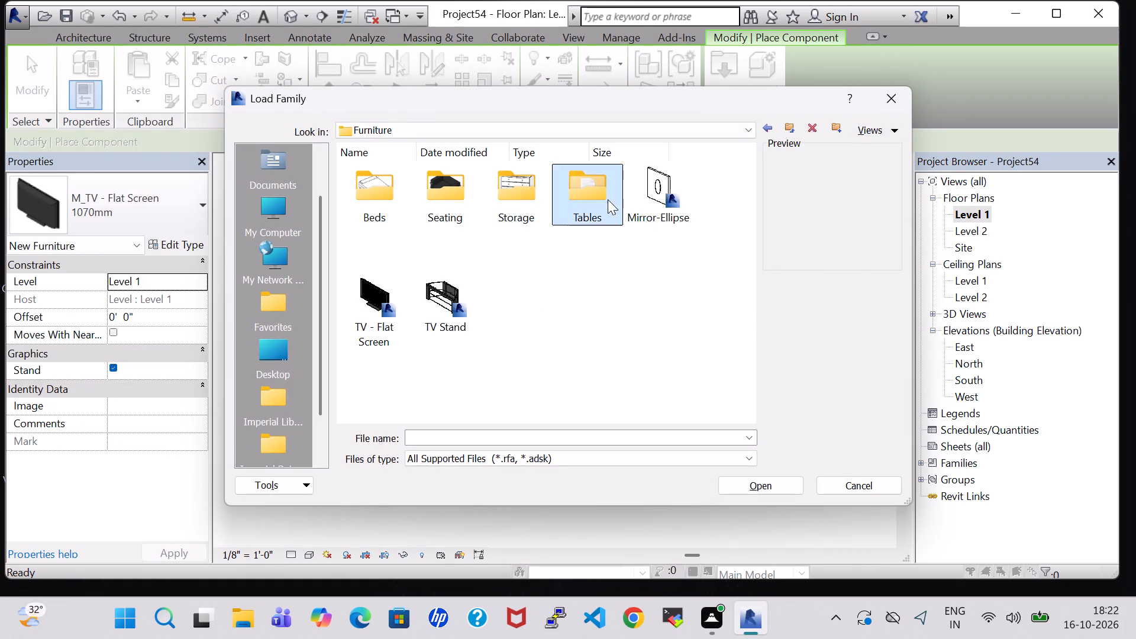
left_click(441, 284)
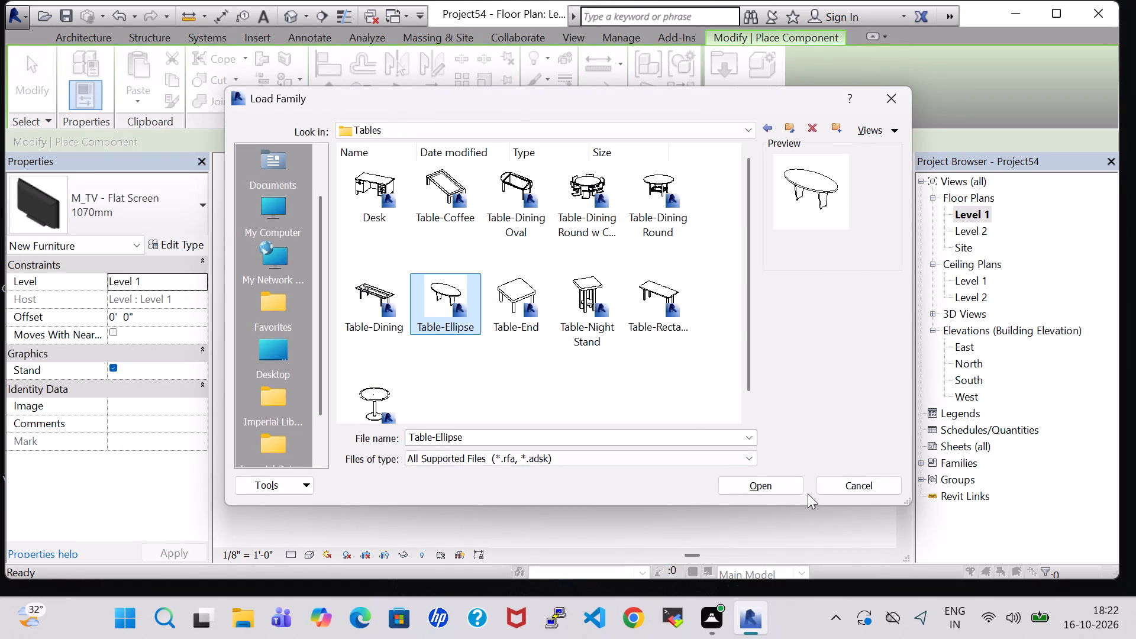
left_click(783, 491)
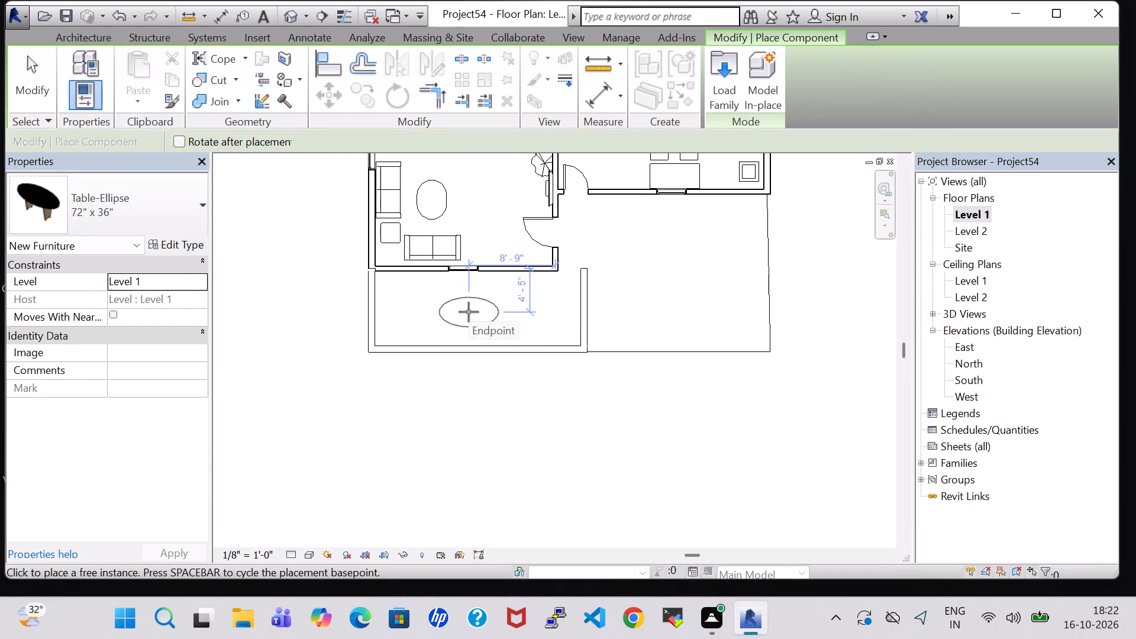
left_click(471, 312)
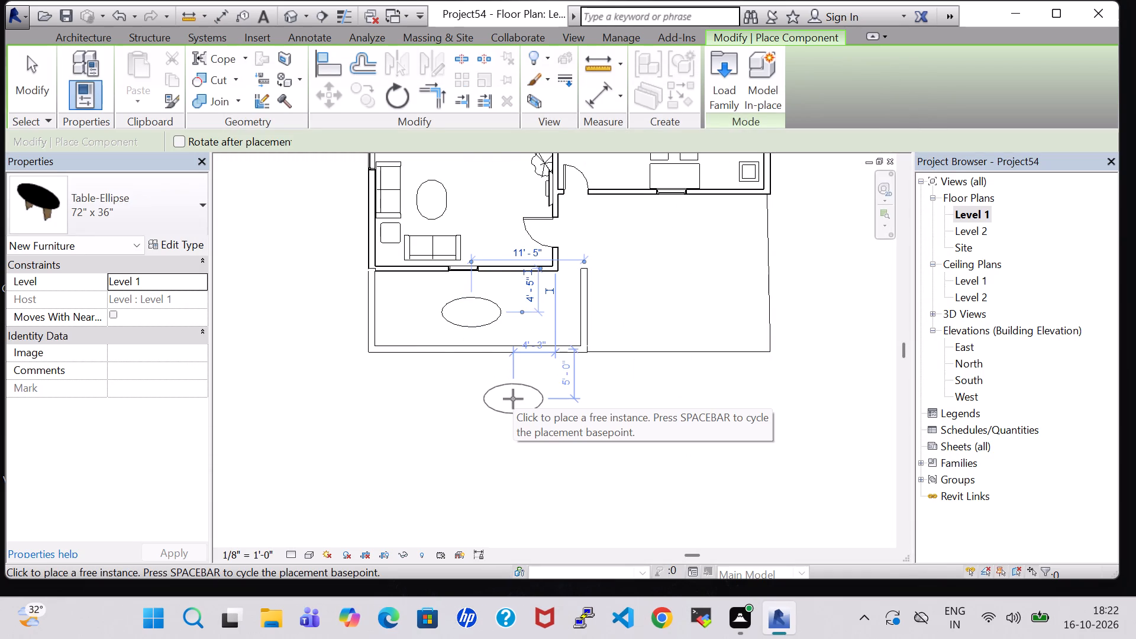
key("Escape")
key("Escape")
Create similar 18" x 24" x 30" Seating-Auditorium chairs from the BEDROOM chair, placing three at the elliptical table: both ends and the house side.
middle_click_drag(658, 255, 660, 377)
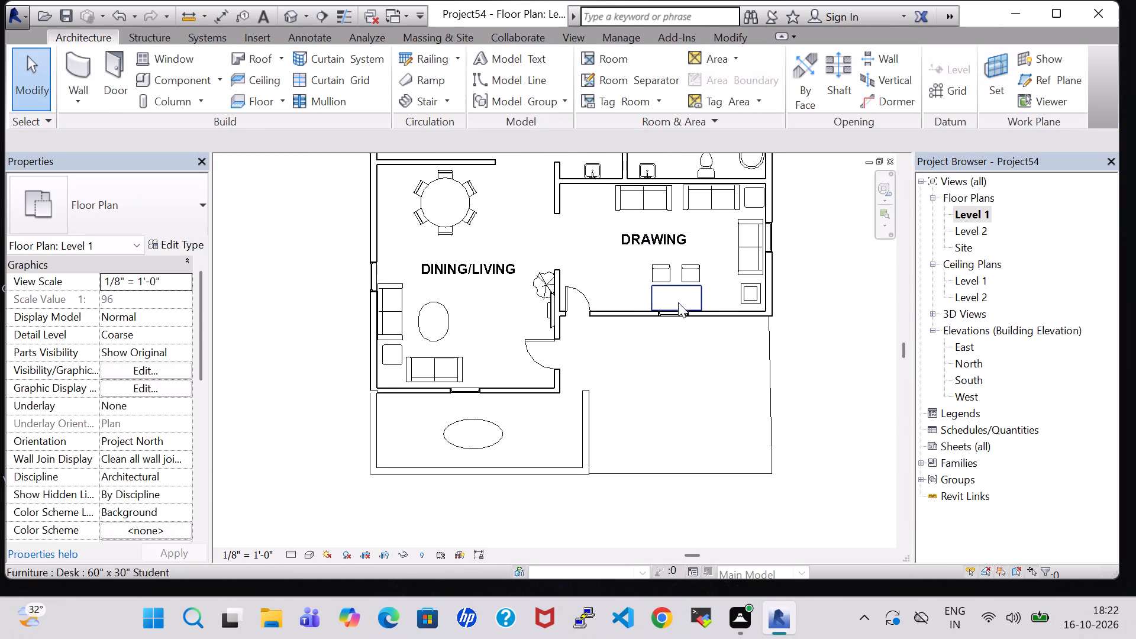
middle_click_drag(670, 334, 674, 444)
scroll(628, 383, "down", 3)
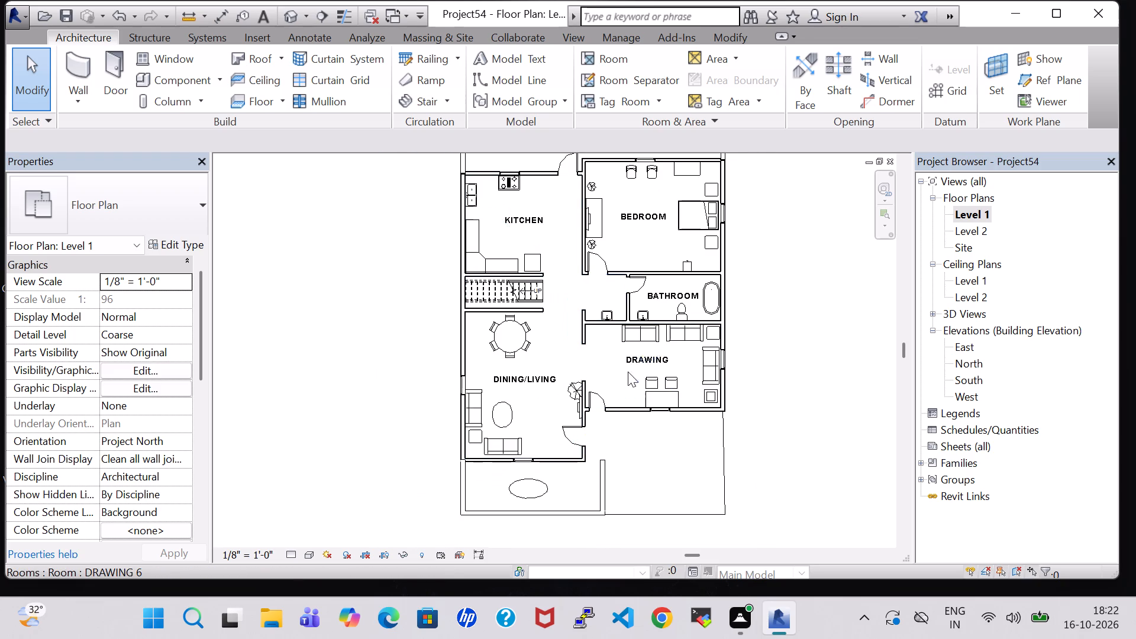
left_click(638, 176)
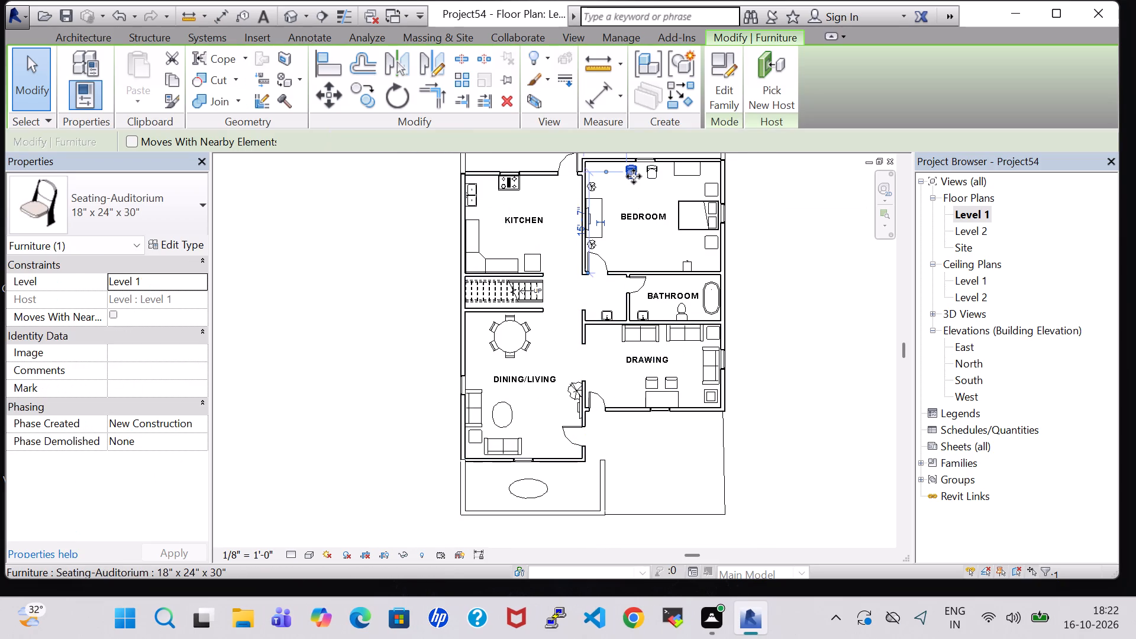
right_click(634, 176)
left_click(740, 310)
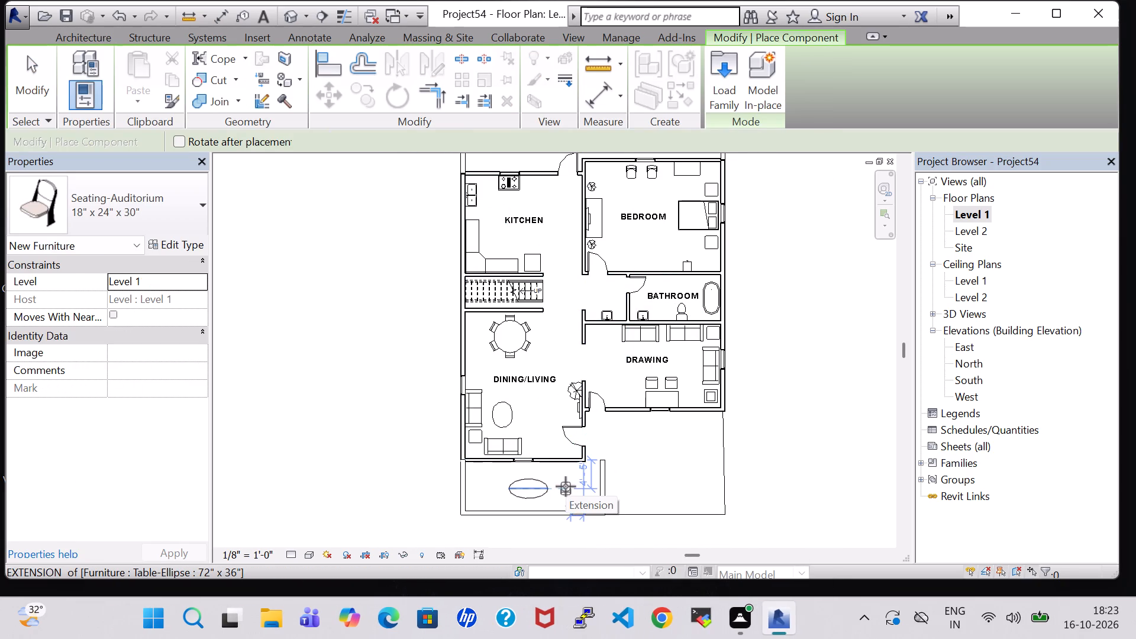
scroll(566, 486, "up", 7)
key("space")
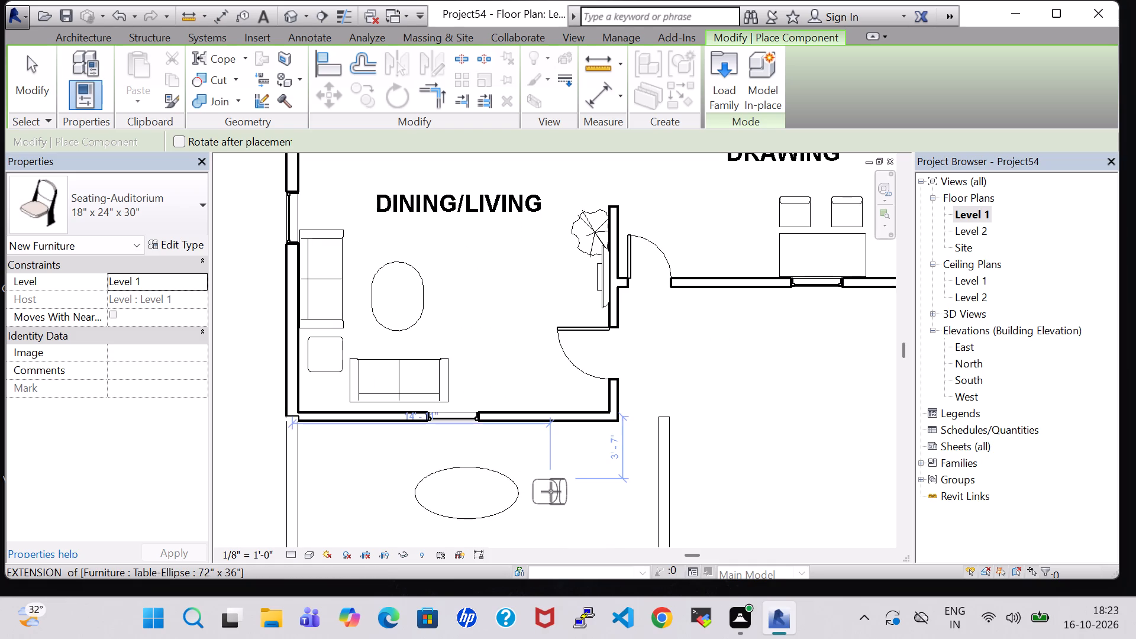
left_click(545, 492)
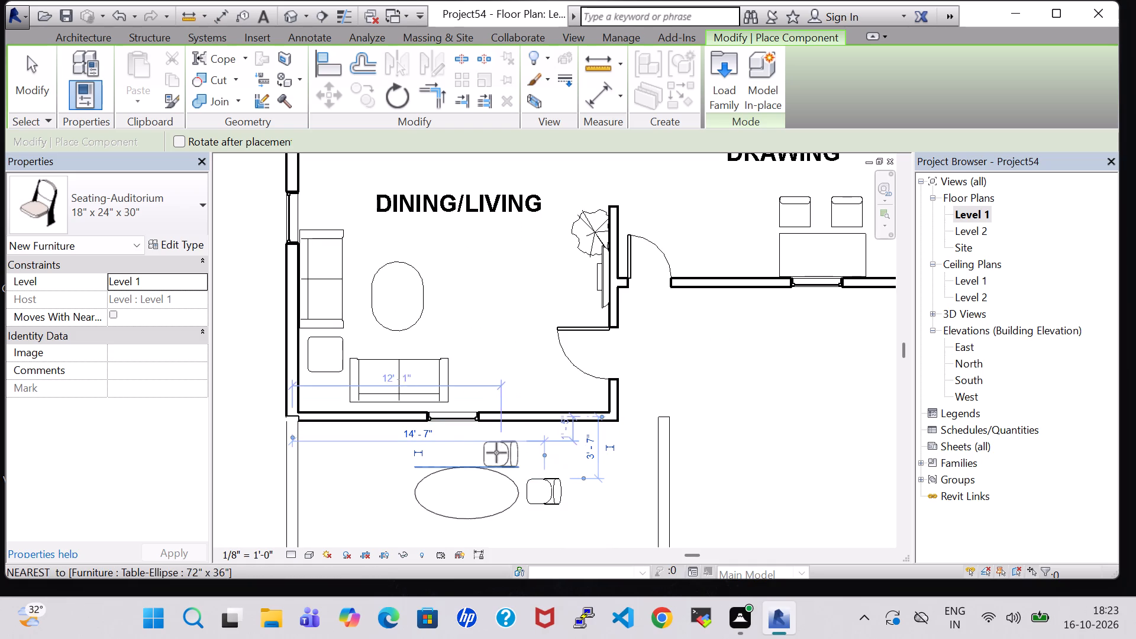
key("space")
left_click(467, 445)
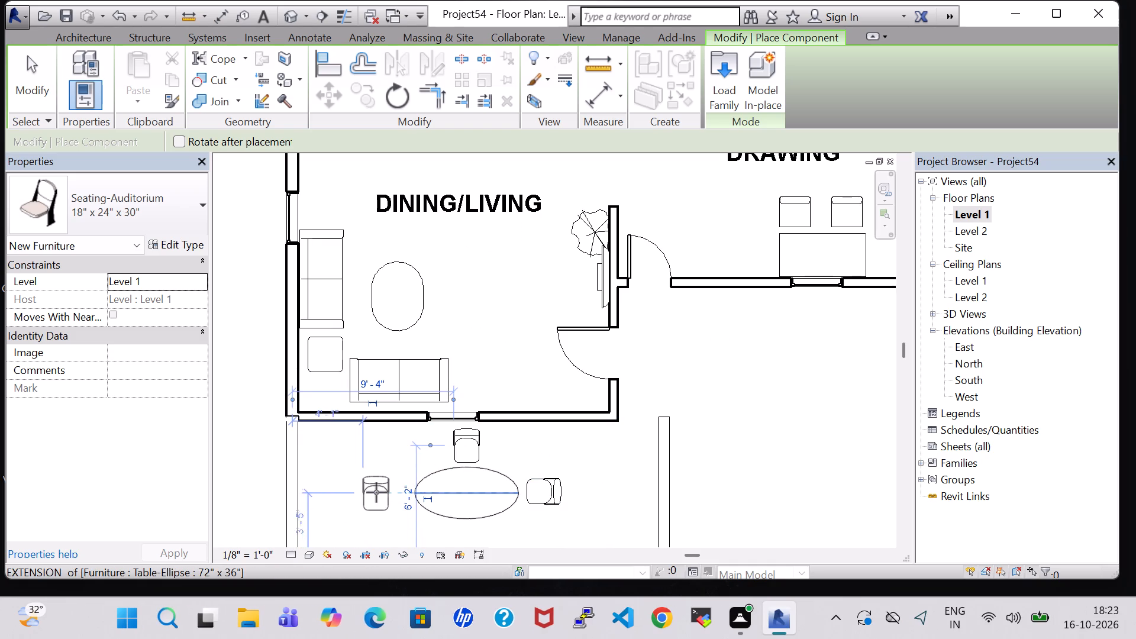
left_click(388, 490)
key("space")
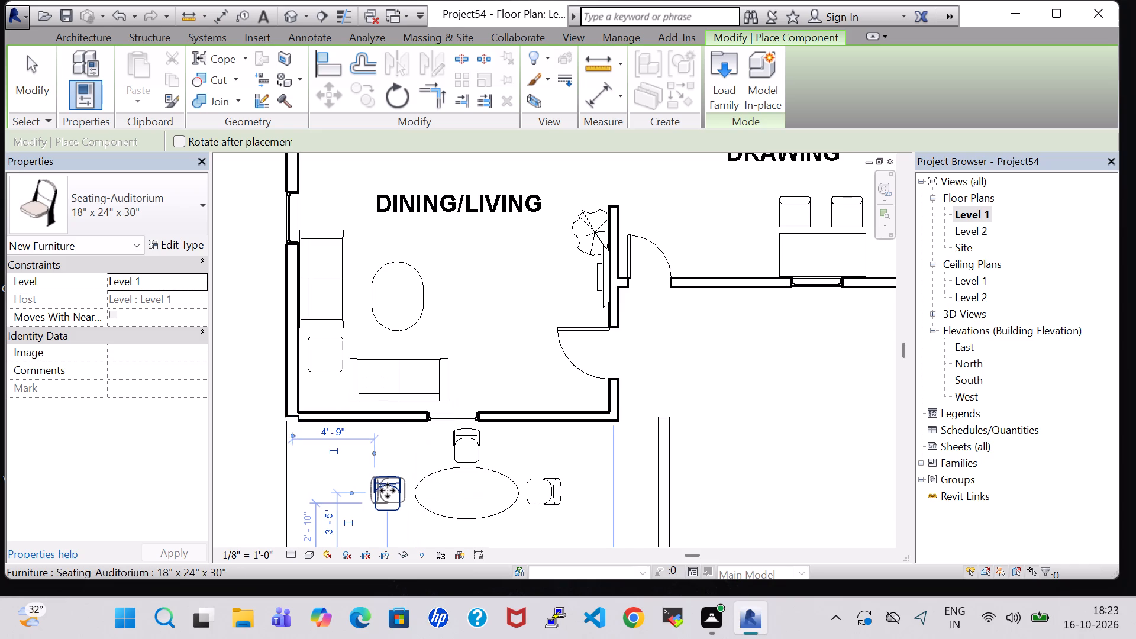
key("Escape")
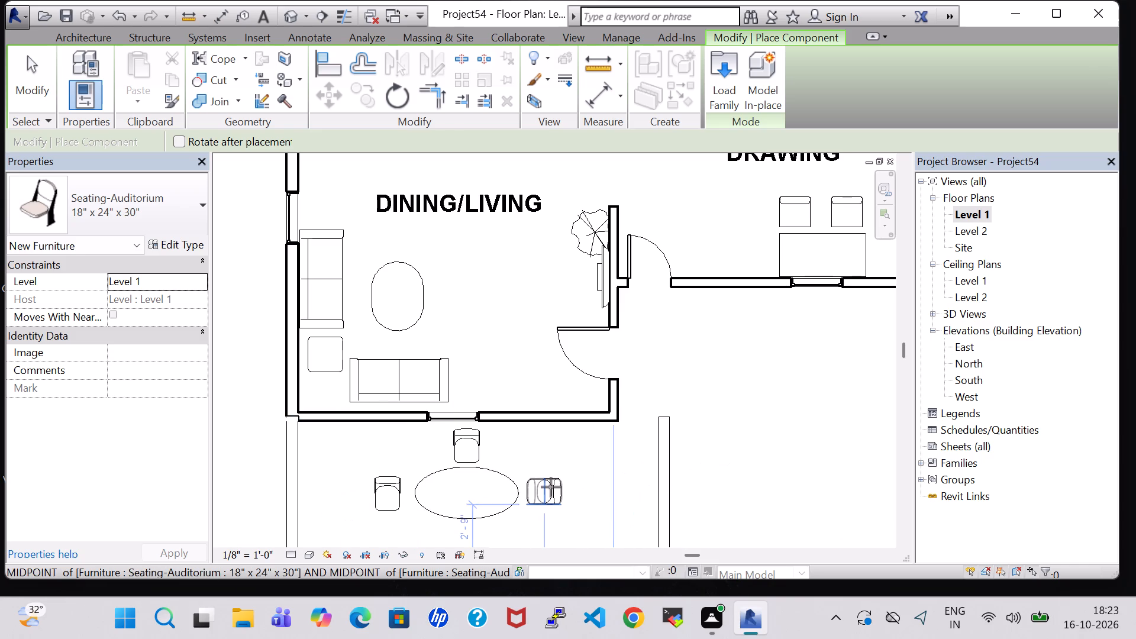
key("Escape")
Rotate the chair at the elliptical table's west end so that it faces the table.
left_click(385, 490)
key("space")
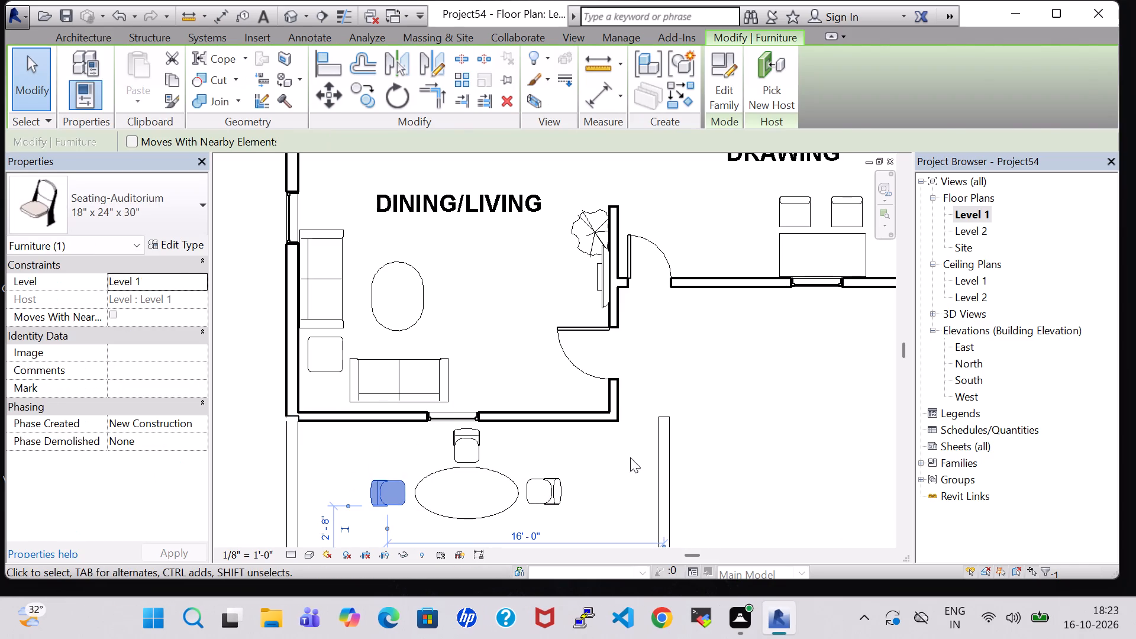
left_click(697, 446)
Create similar Crane Lily - 3' plants from the DINING/LIVING plant, placing four around the outdoor table near the walled strip's corners.
left_click(595, 234)
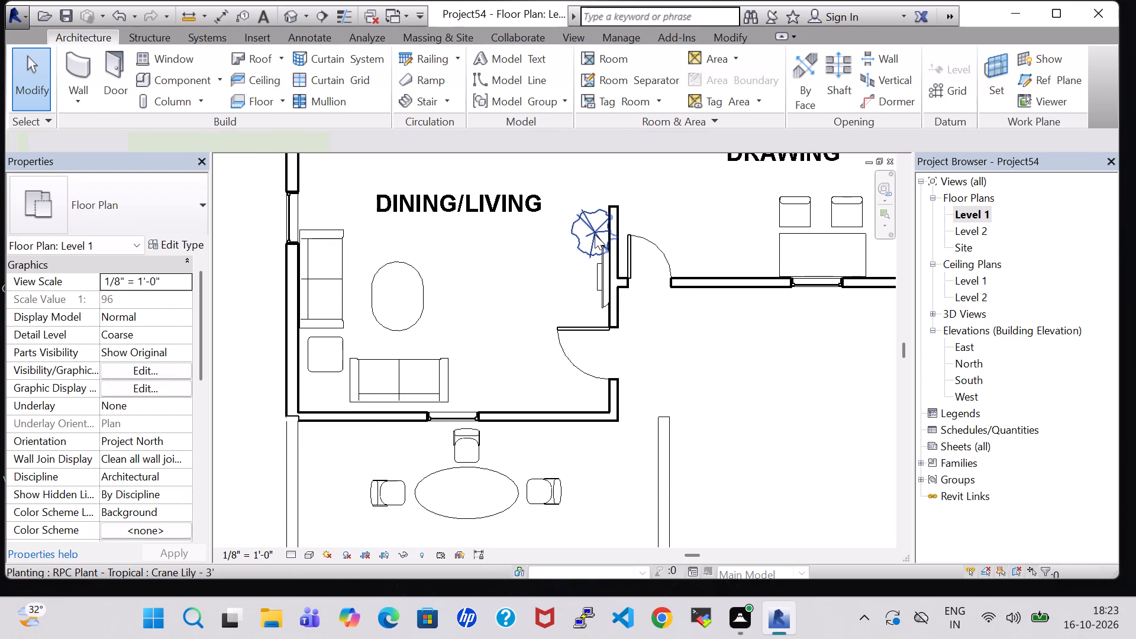
right_click(595, 234)
left_click(682, 319)
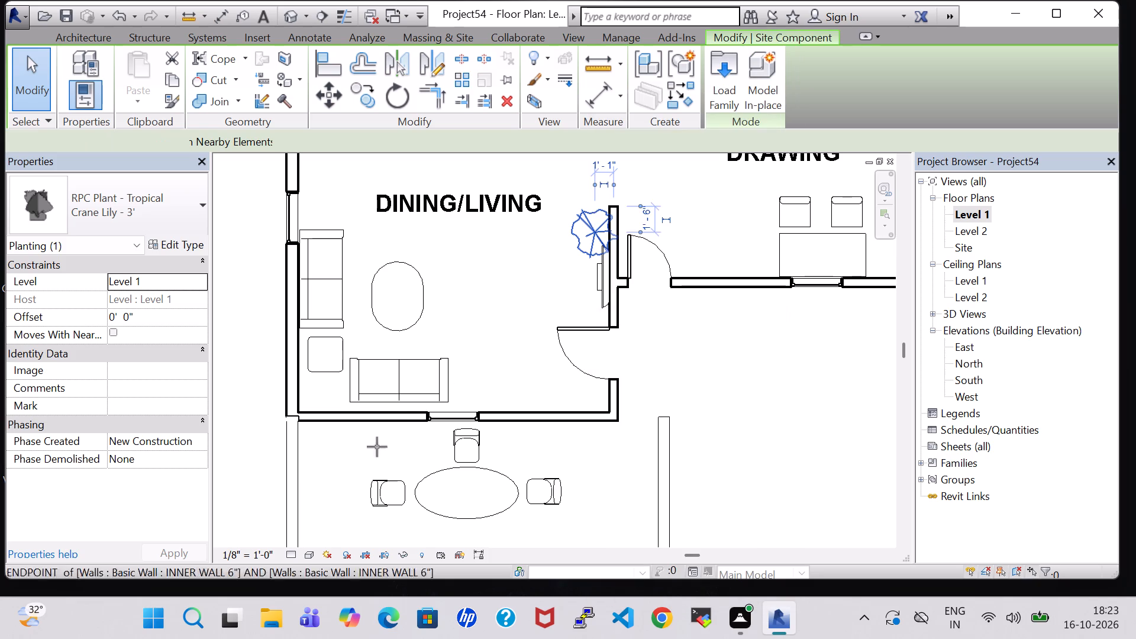
left_click(322, 454)
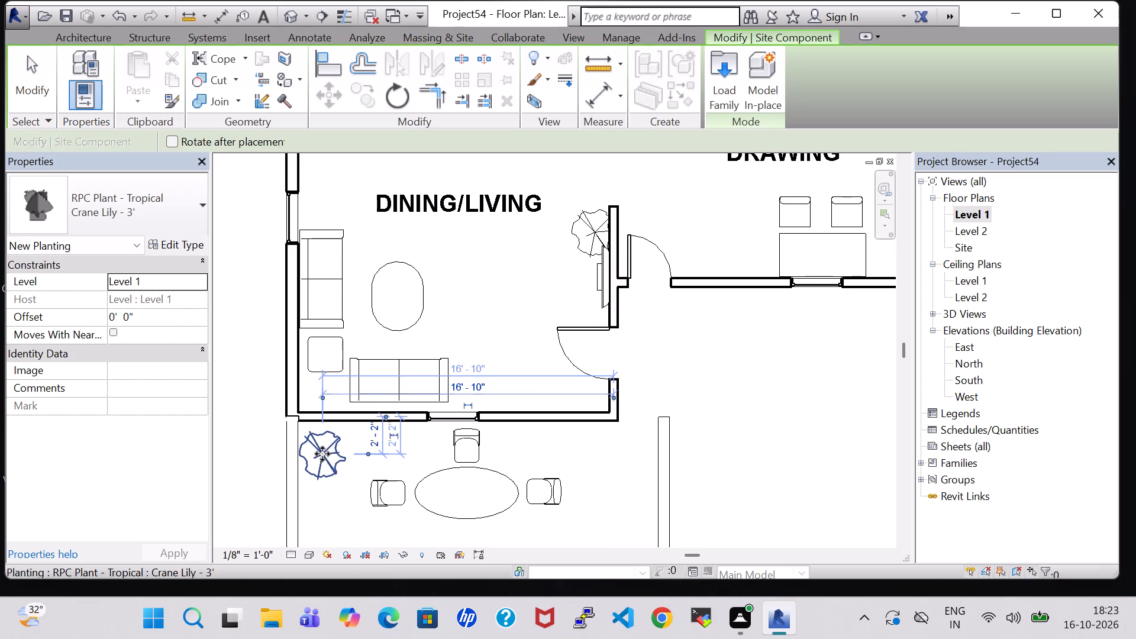
left_click(590, 458)
middle_click_drag(590, 458, 609, 275)
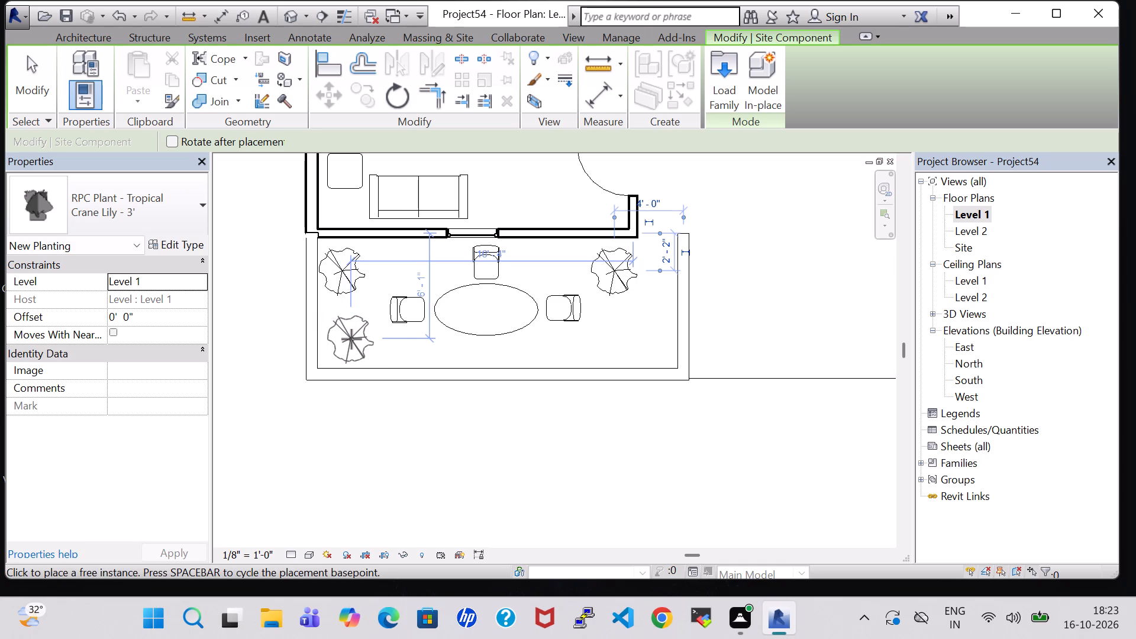
left_click(348, 338)
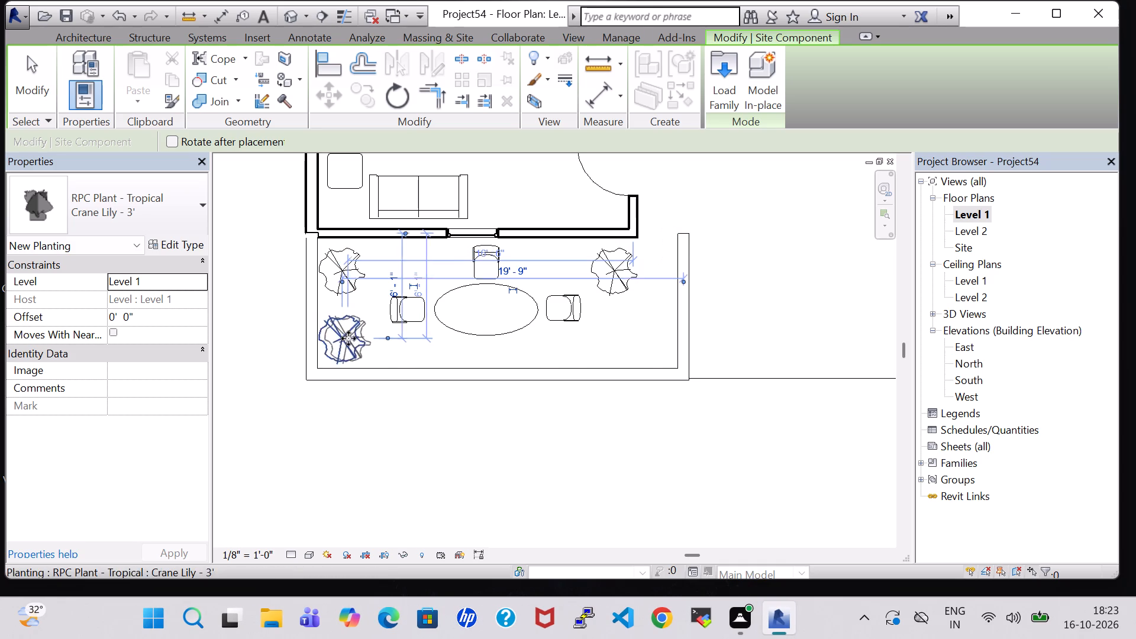
left_click(632, 335)
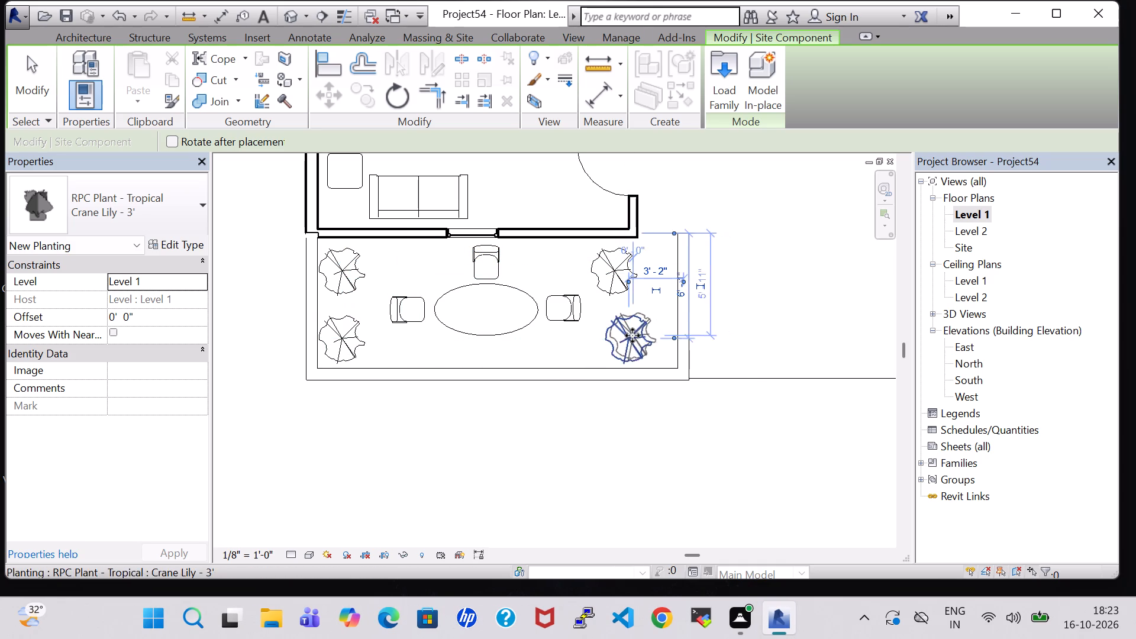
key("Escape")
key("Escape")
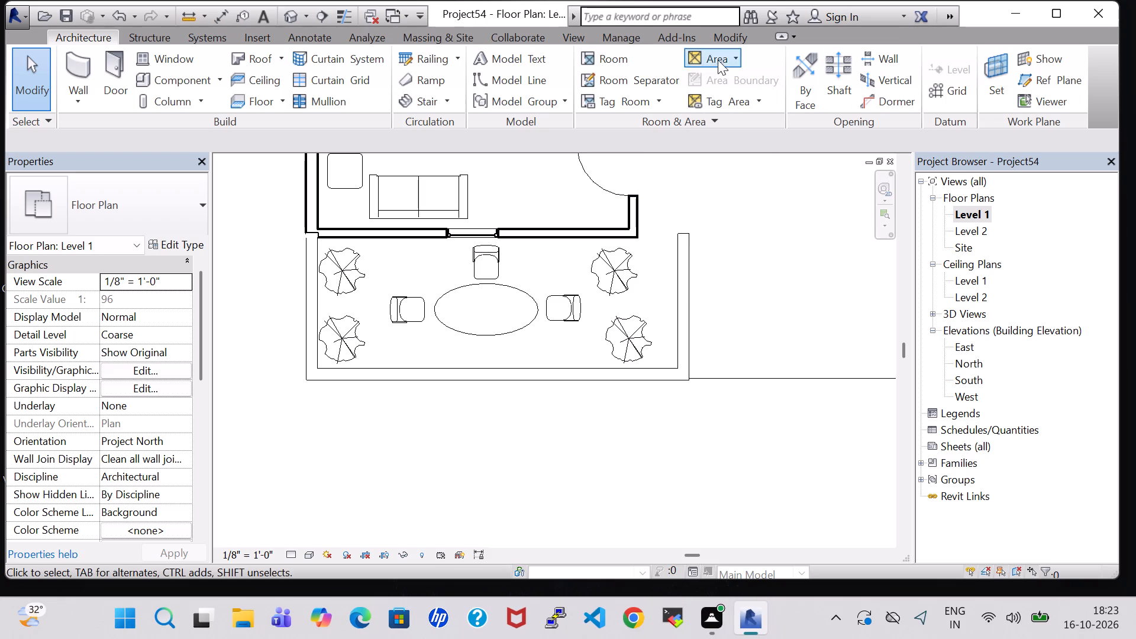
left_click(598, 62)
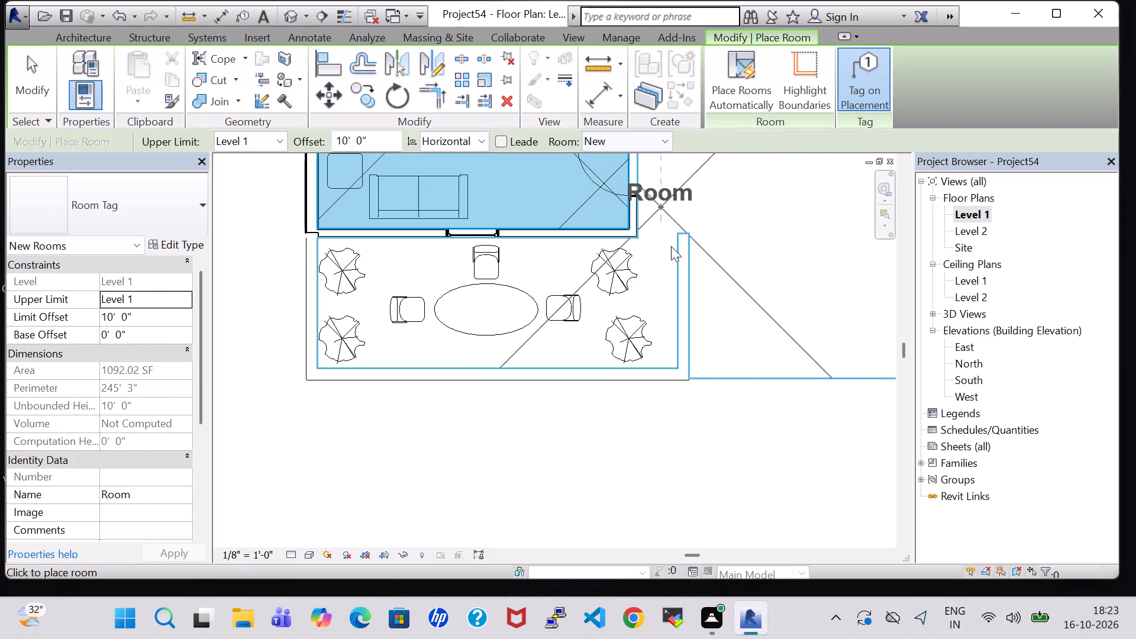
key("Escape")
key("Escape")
In the 3D view, set the unconnected height of the three 8" walls enclosing the front seating area to 2'-0".
middle_click_drag(627, 263, 575, 555)
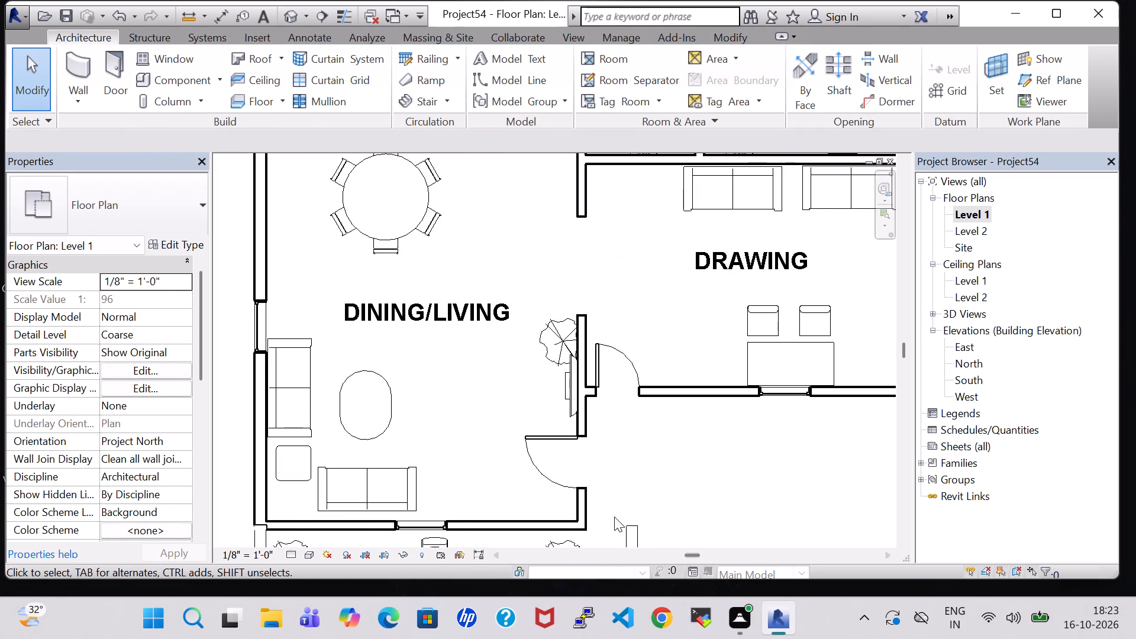
scroll(614, 519, "down", 3)
left_click(288, 17)
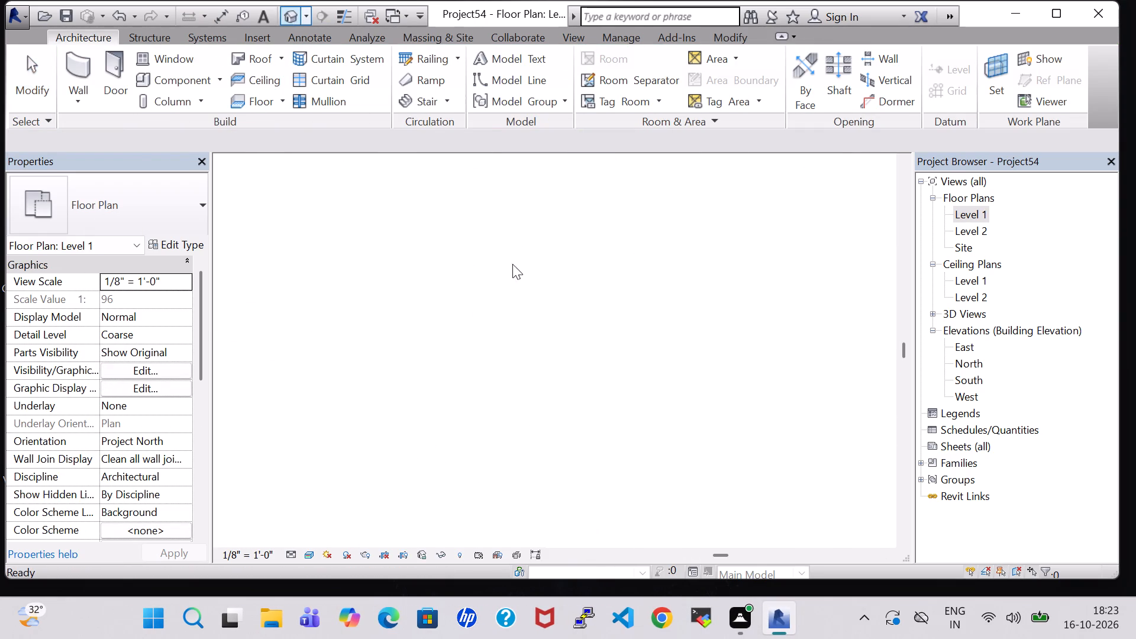
middle_click_drag(263, 406, 603, 415, "shift")
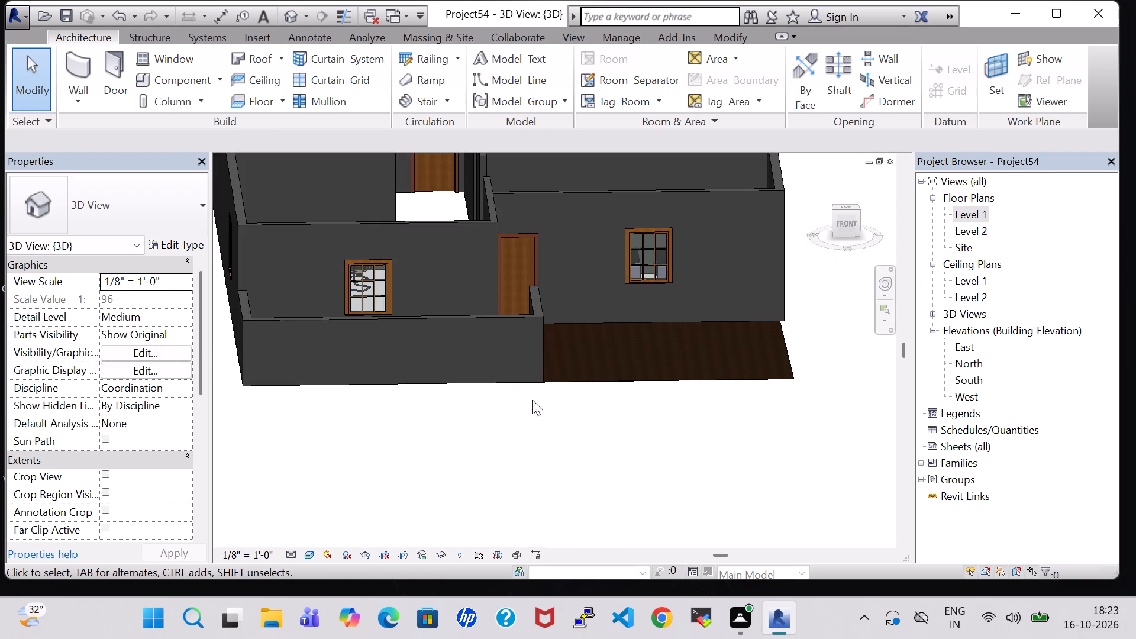
left_click(457, 319)
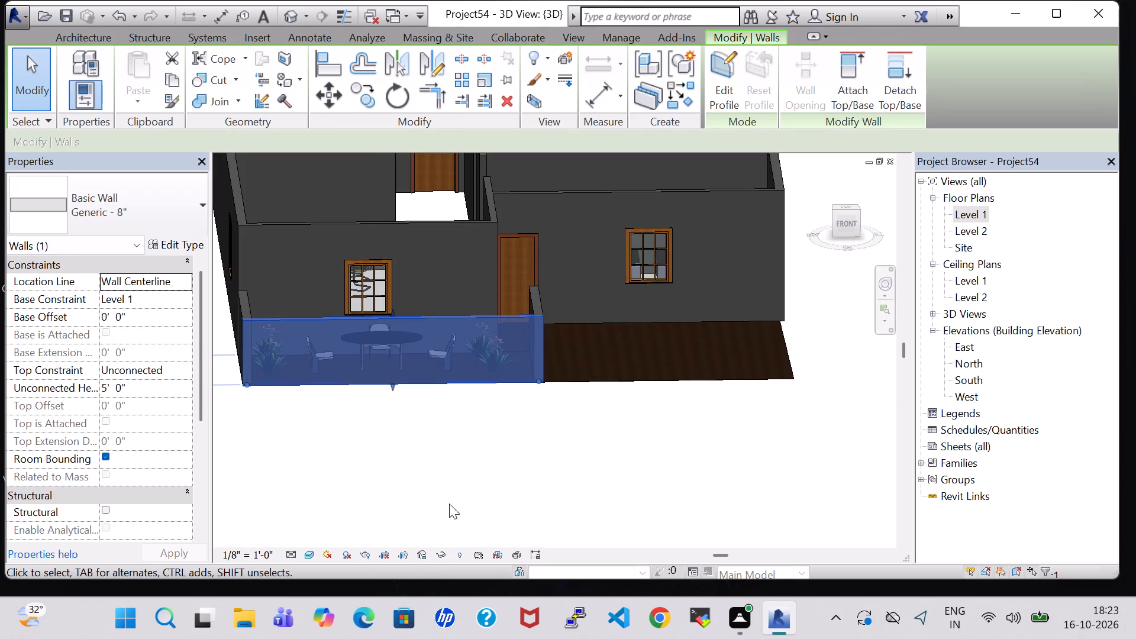
middle_click_drag(390, 477, 550, 495, "shift")
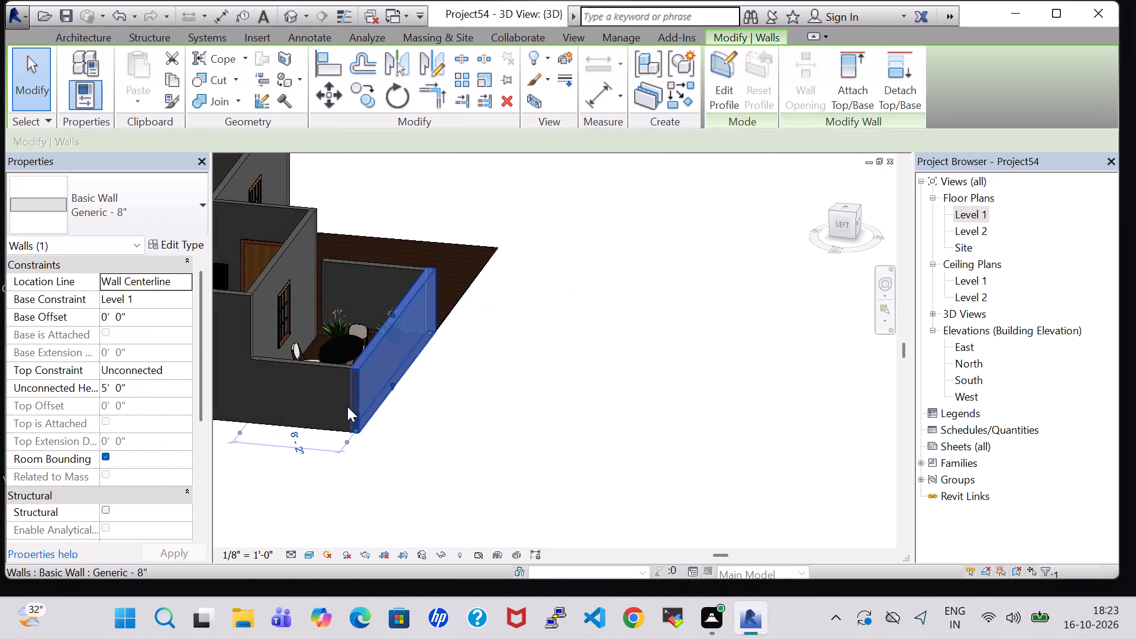
left_click(310, 366, "shift")
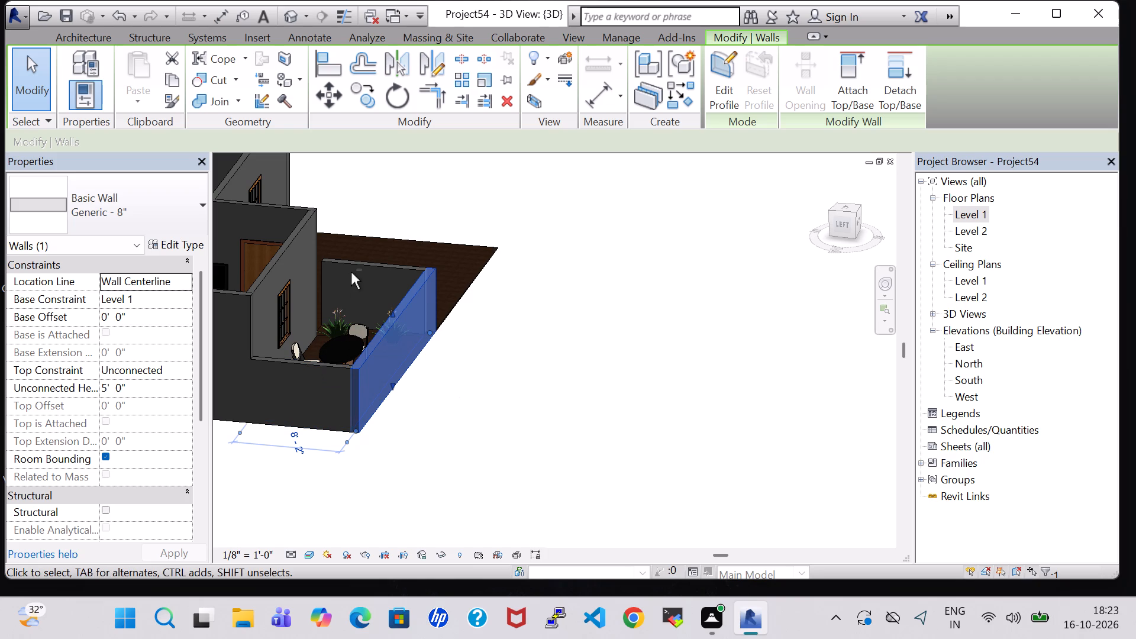
left_click(306, 363, "ctrl")
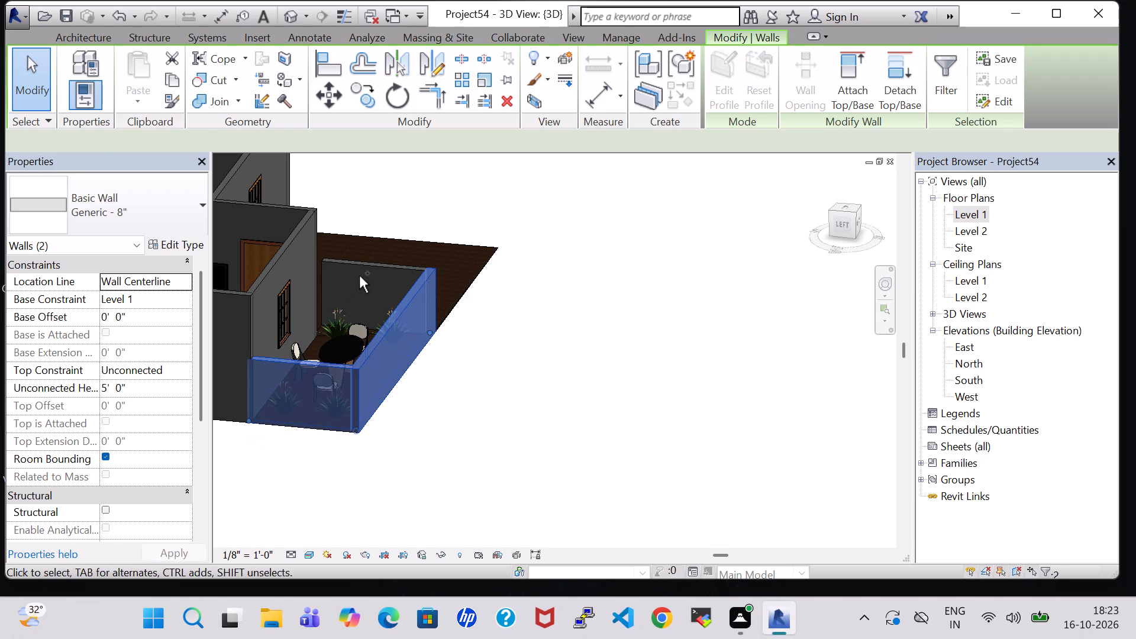
left_click(360, 269, "ctrl")
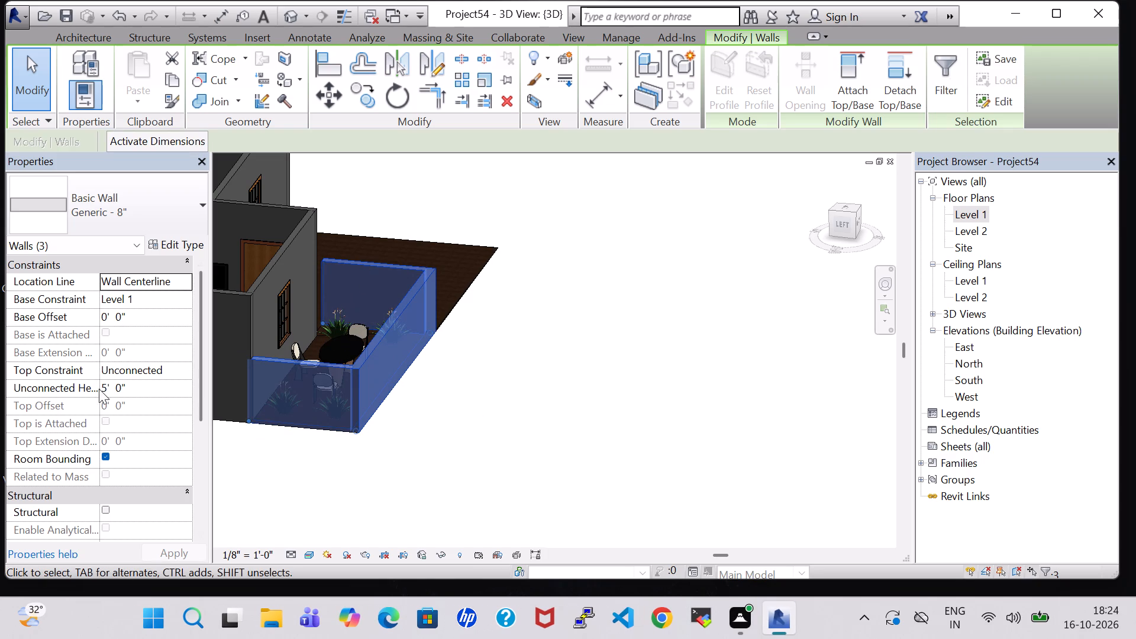
left_click(109, 389)
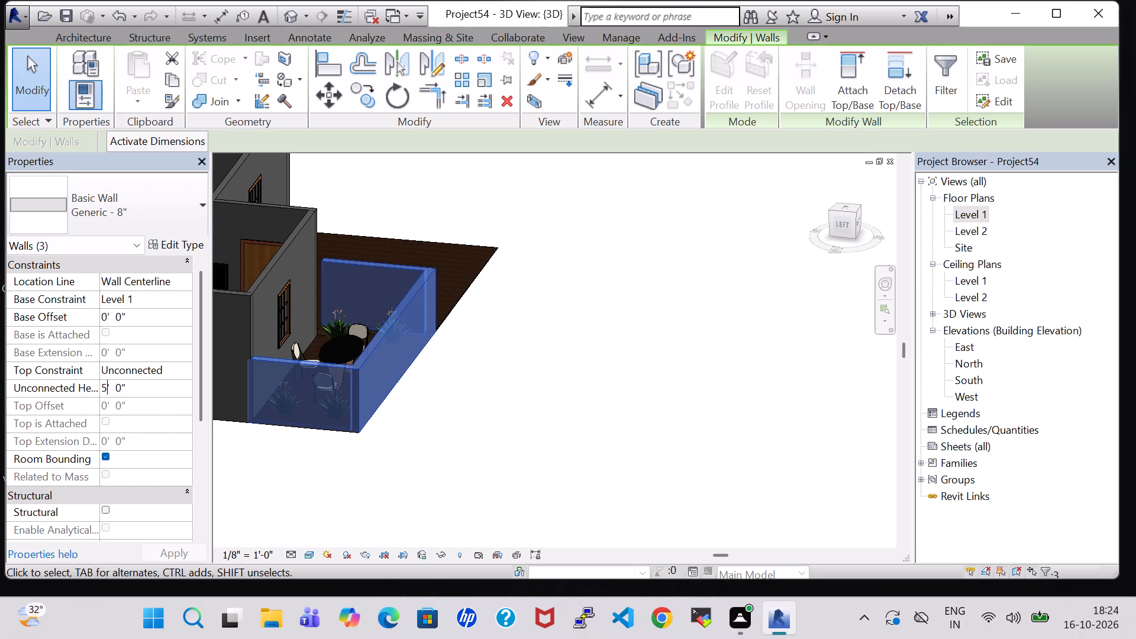
key("BackSpace")
key("2")
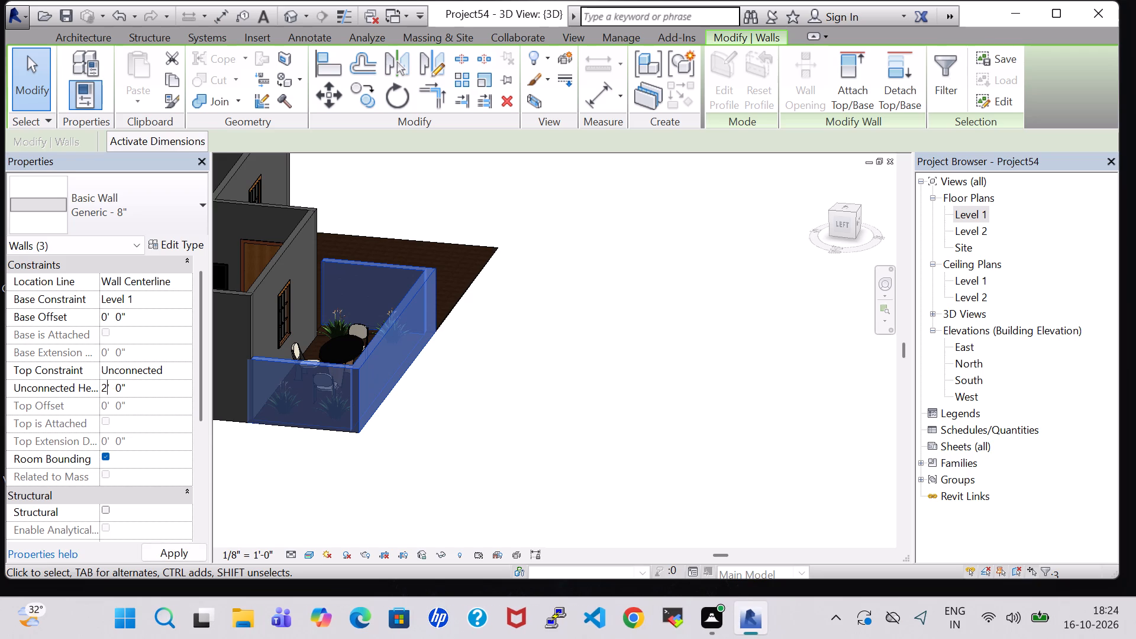
left_click(581, 439)
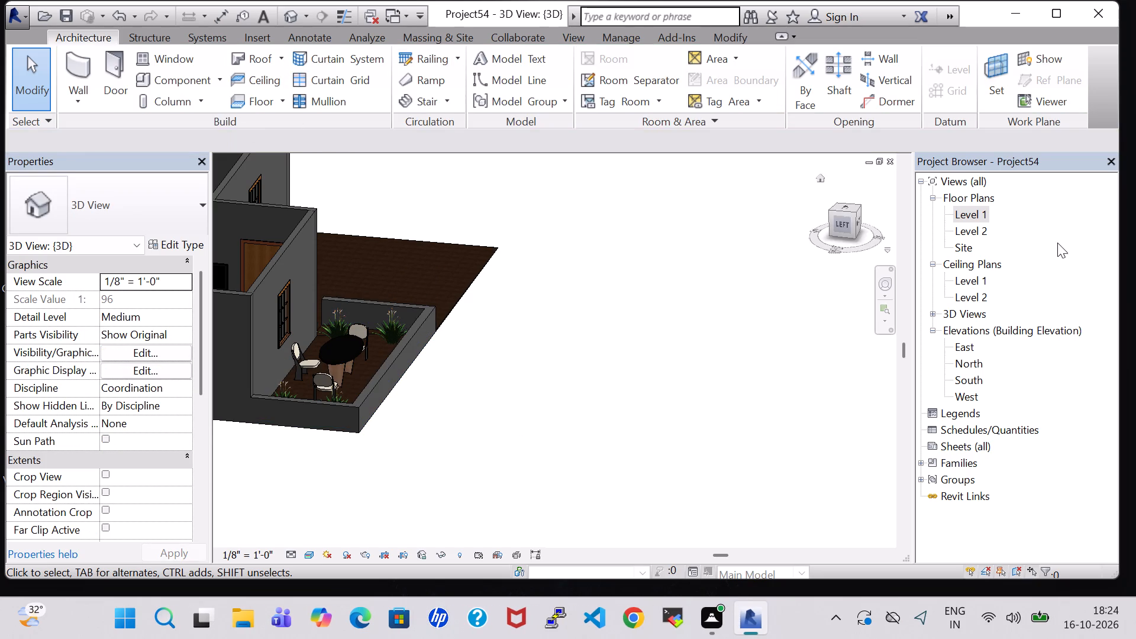
On the Level 1 plan, start a railing path and sketch its west segment, about 8'-3", along the low wall's outer face.
double_click(977, 213)
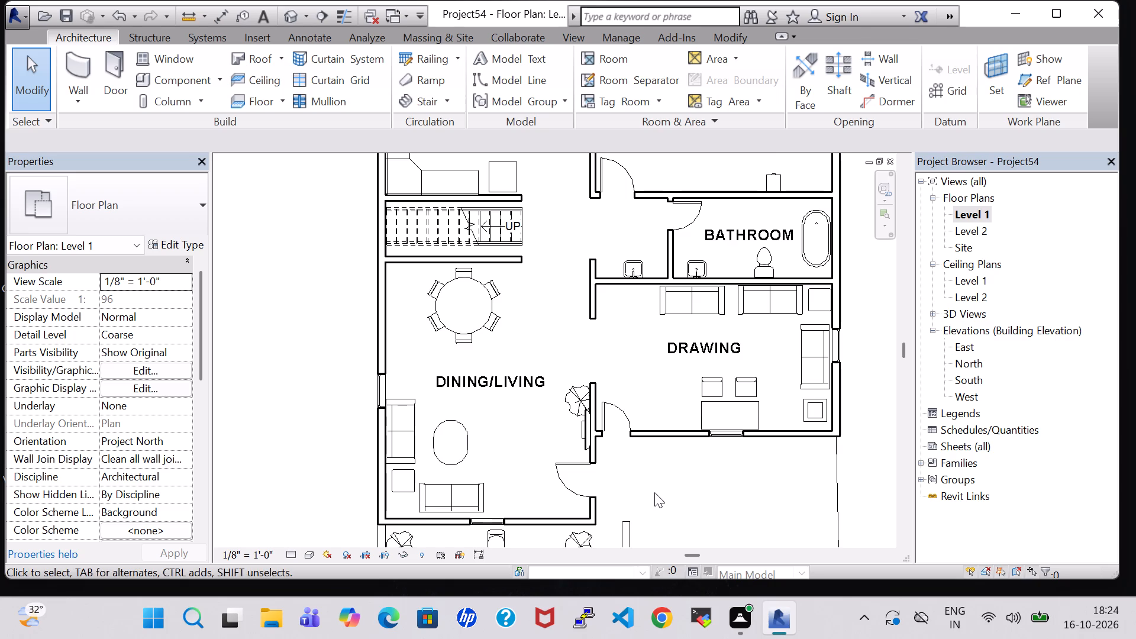
middle_click_drag(654, 492, 667, 331)
left_click(425, 54)
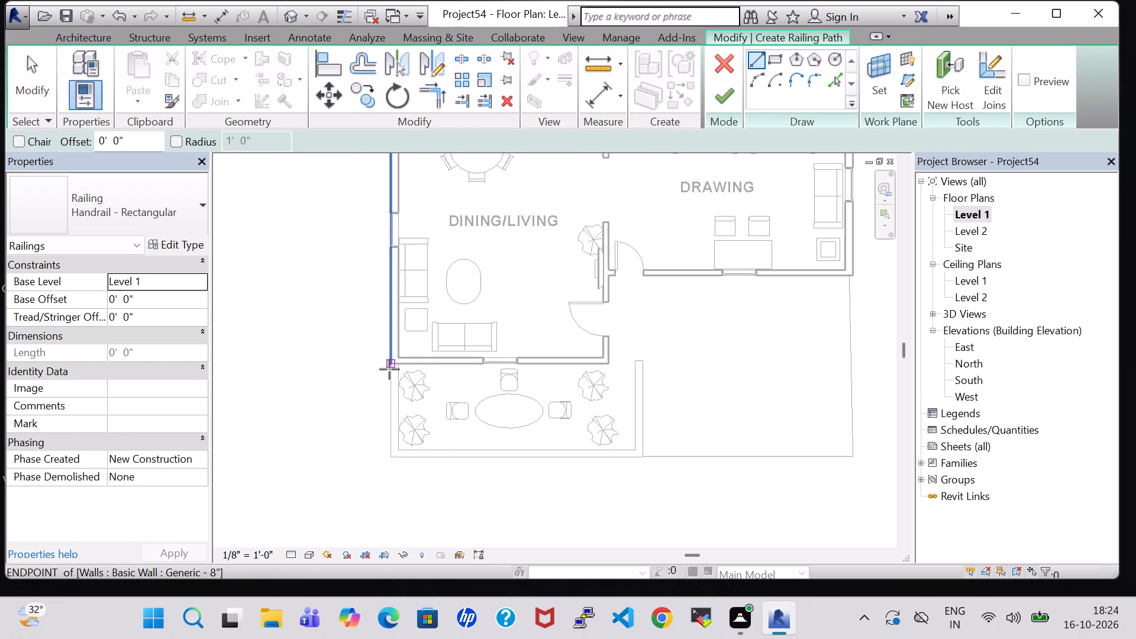
scroll(390, 368, "up", 7)
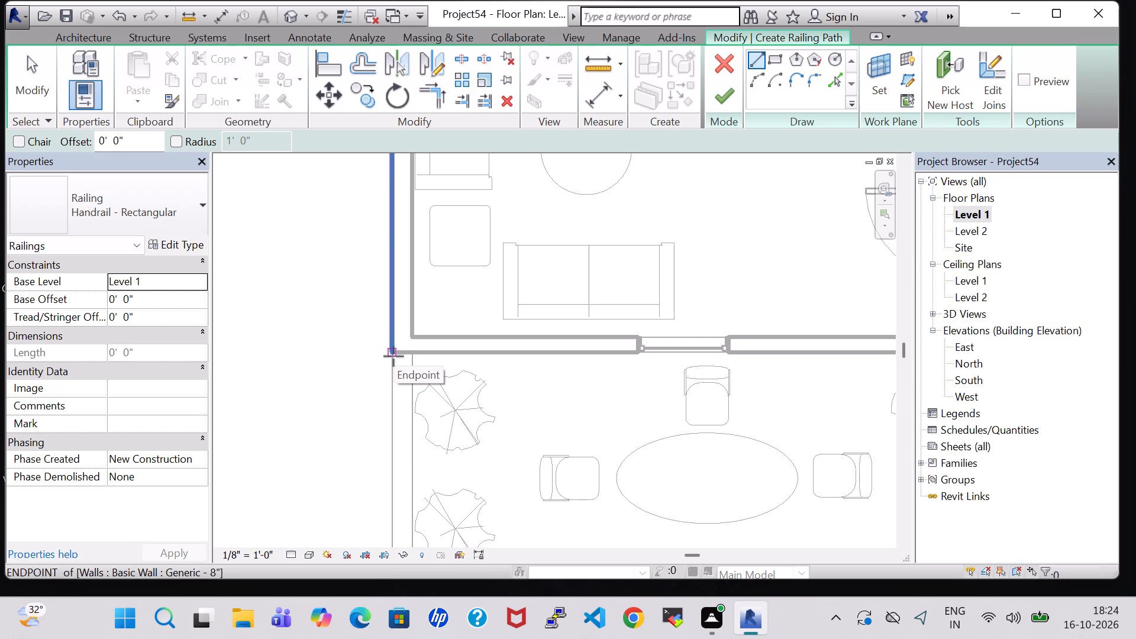
left_click(393, 356)
middle_click_drag(393, 500, 393, 453)
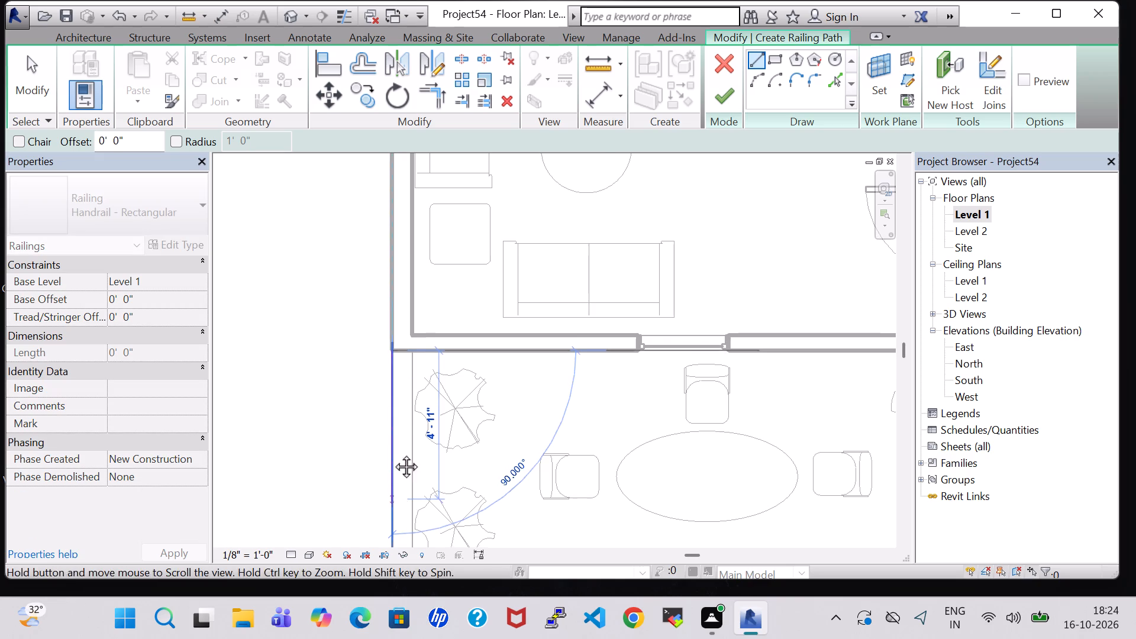
middle_click_drag(393, 453, 404, 354)
middle_click(404, 318)
left_click(404, 460)
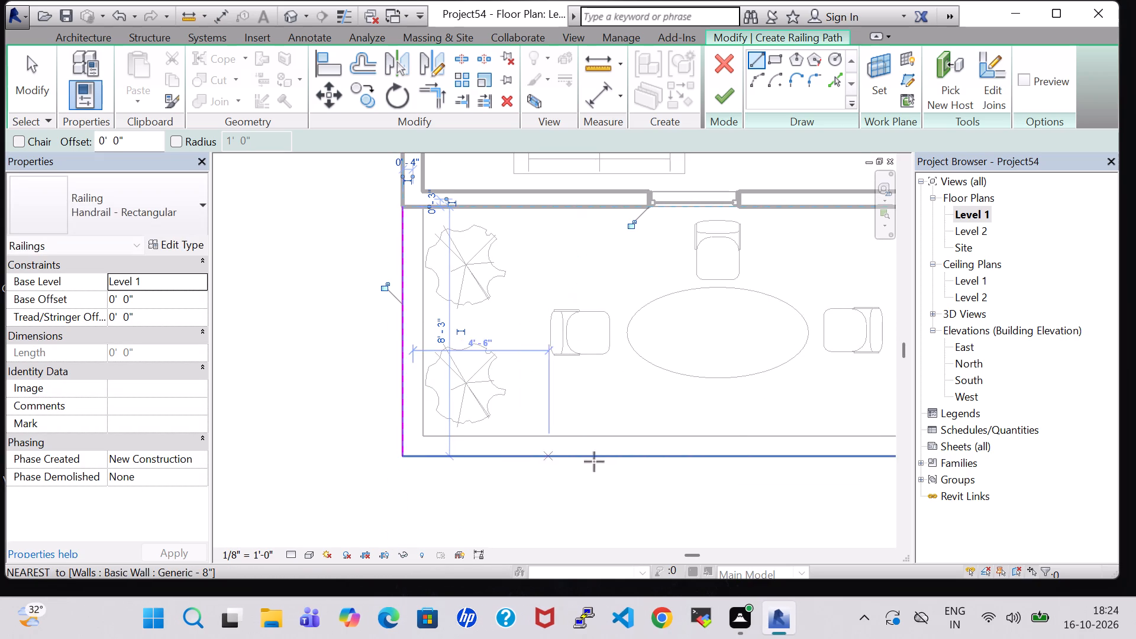
Sketch the railing path's front segment, about 22'-2", and east segment, about 8'-6", along the low walls' outer edges, and finish the railing.
middle_click_drag(697, 457, 340, 458)
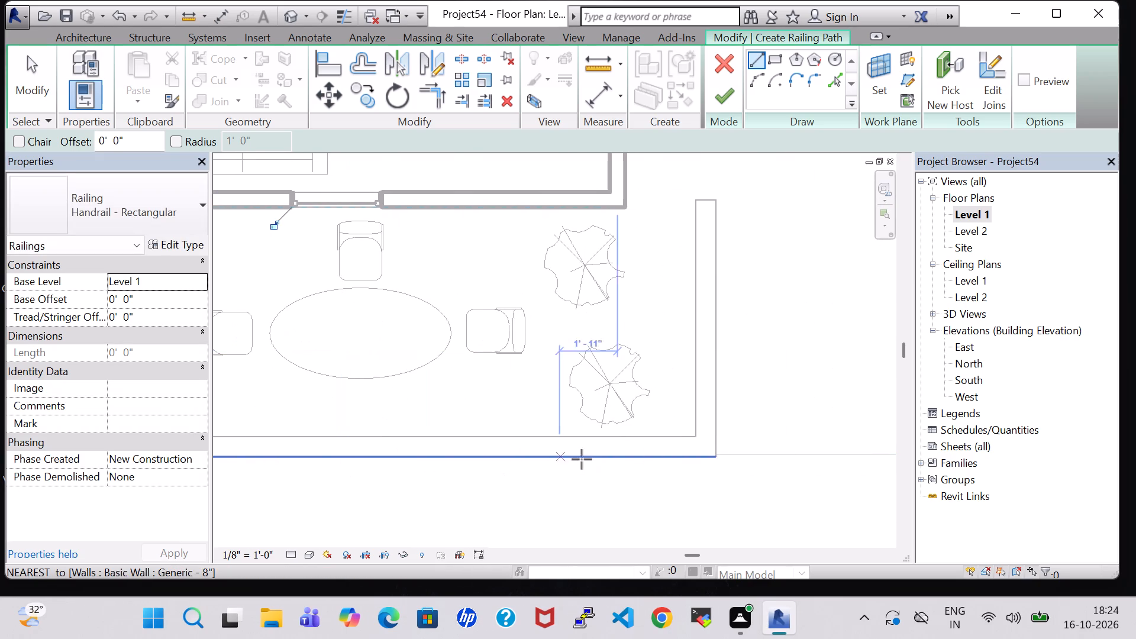
left_click(715, 458)
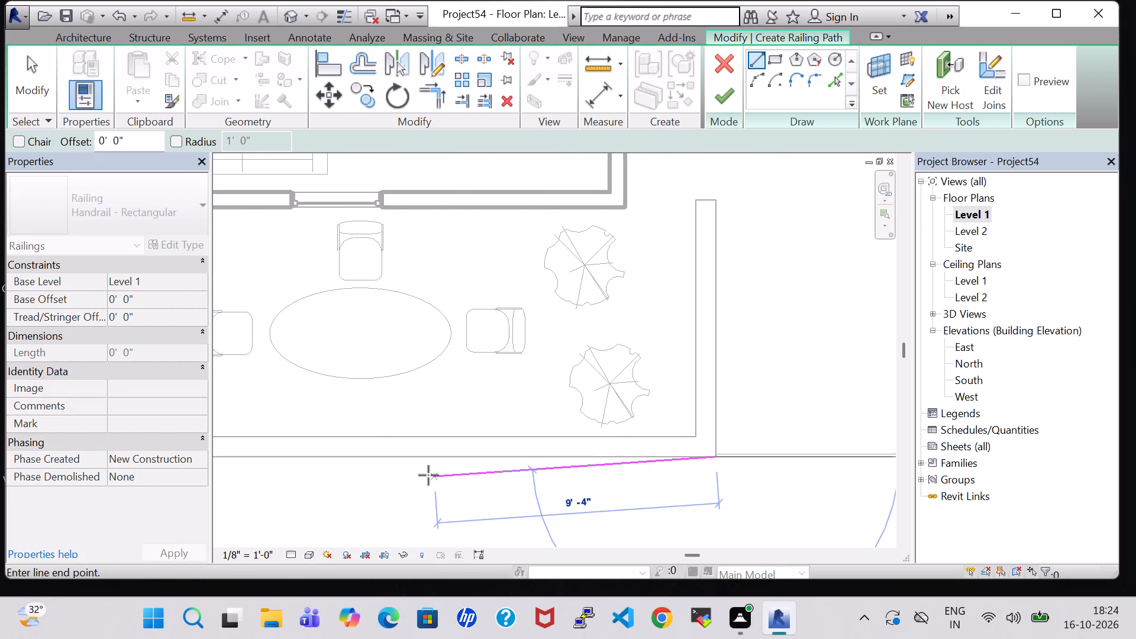
middle_click_drag(395, 458, 935, 458)
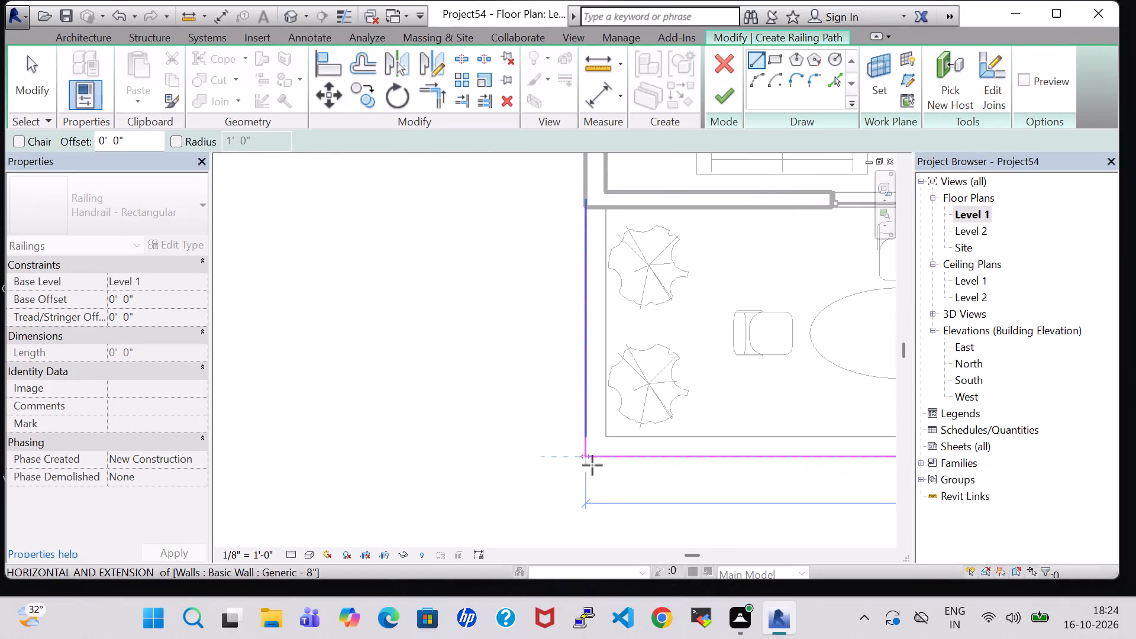
left_click(587, 459)
middle_click_drag(825, 379, 679, 406)
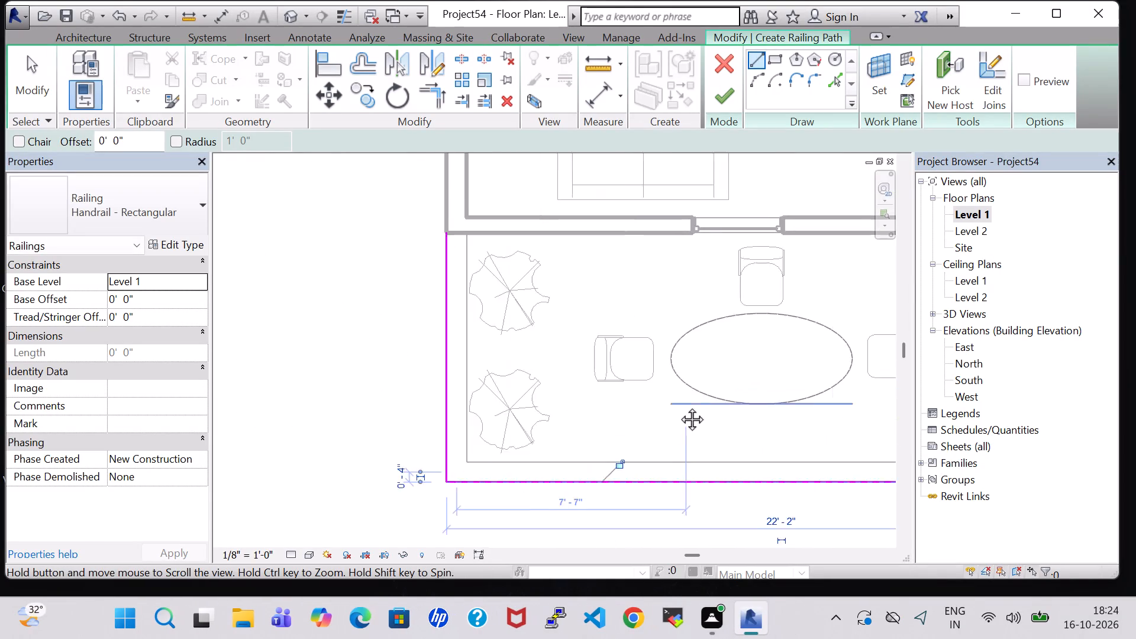
middle_click_drag(679, 406, 375, 466)
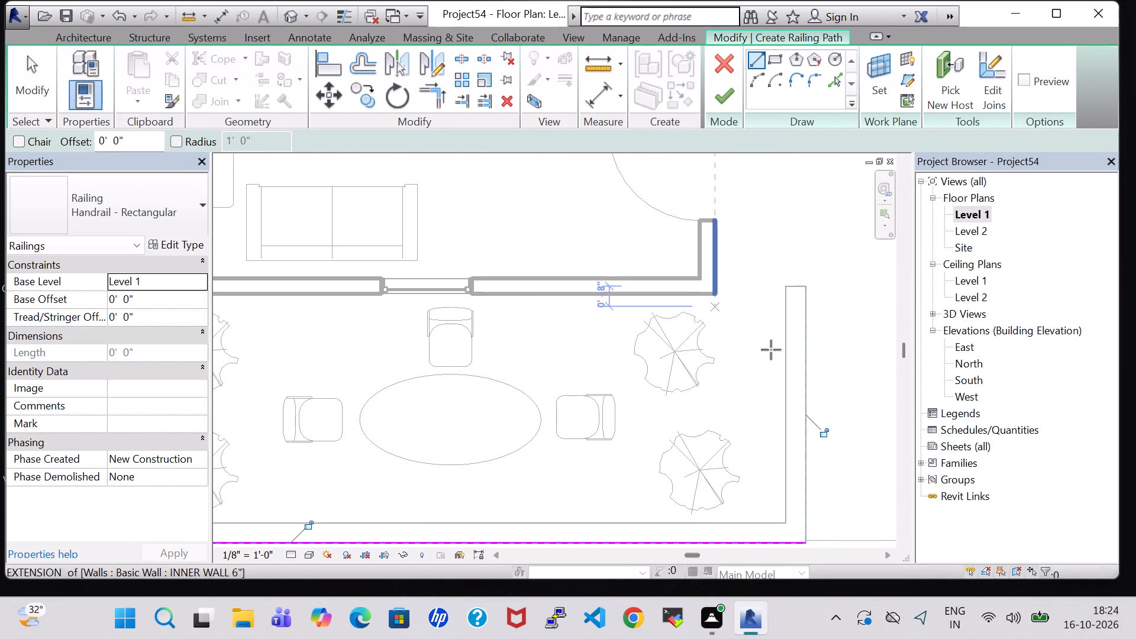
left_click(805, 289)
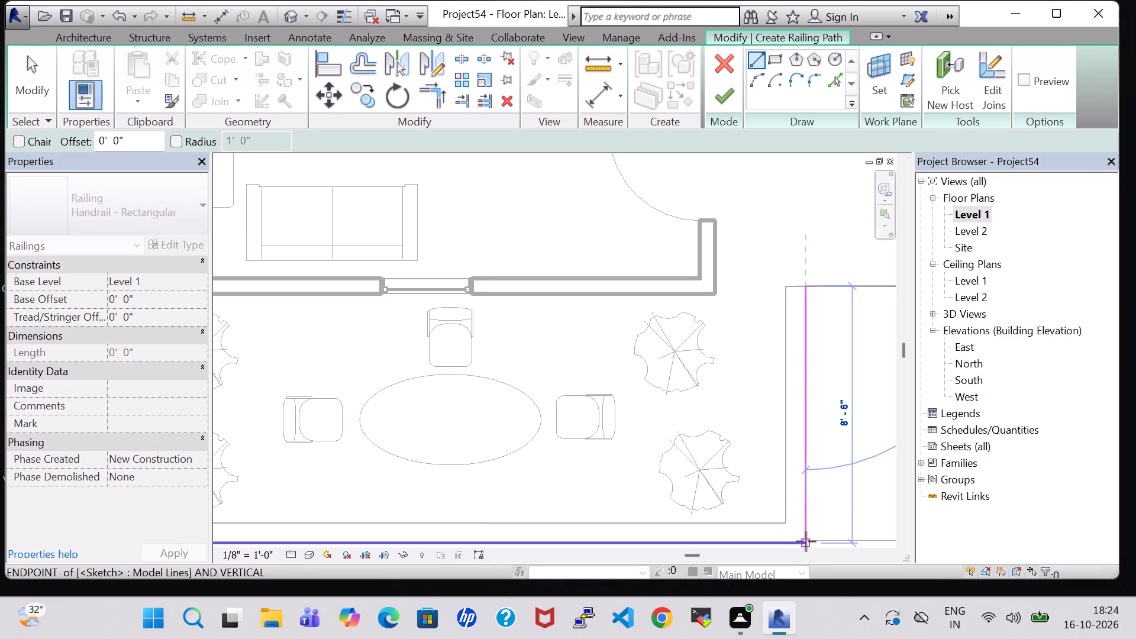
left_click(806, 541)
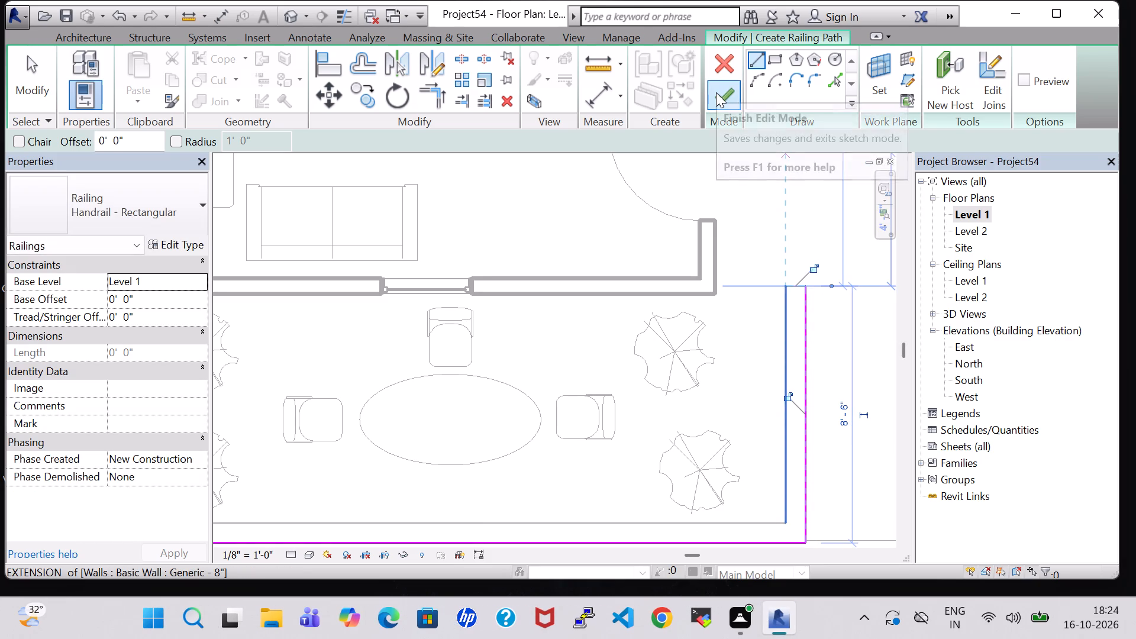
left_click(716, 92)
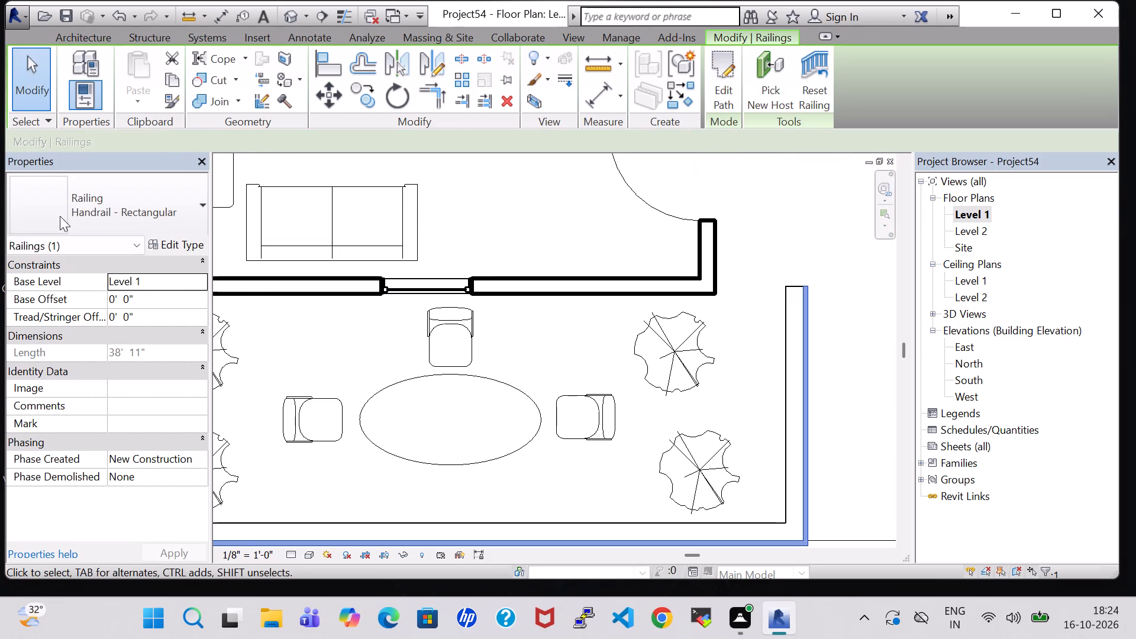
Change the new railing's type to Glass Panel - Bottom Fill and set its base offset to 2'-0".
left_click(108, 220)
scroll(141, 337, "up", 2)
left_click(135, 280)
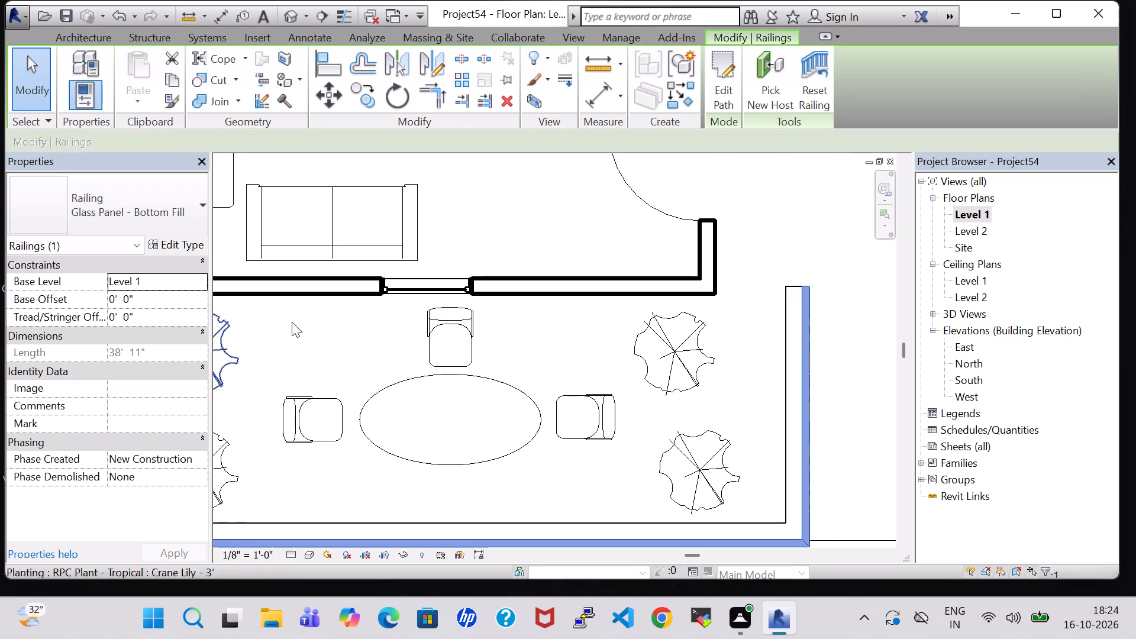
left_click(115, 301)
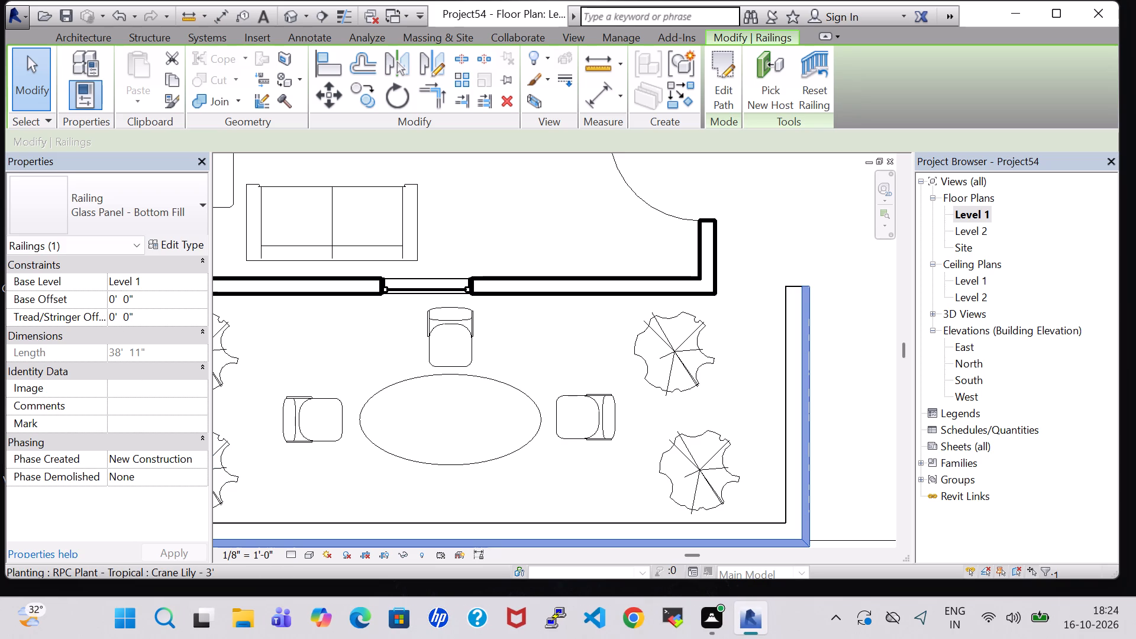
key("BackSpace")
key("2")
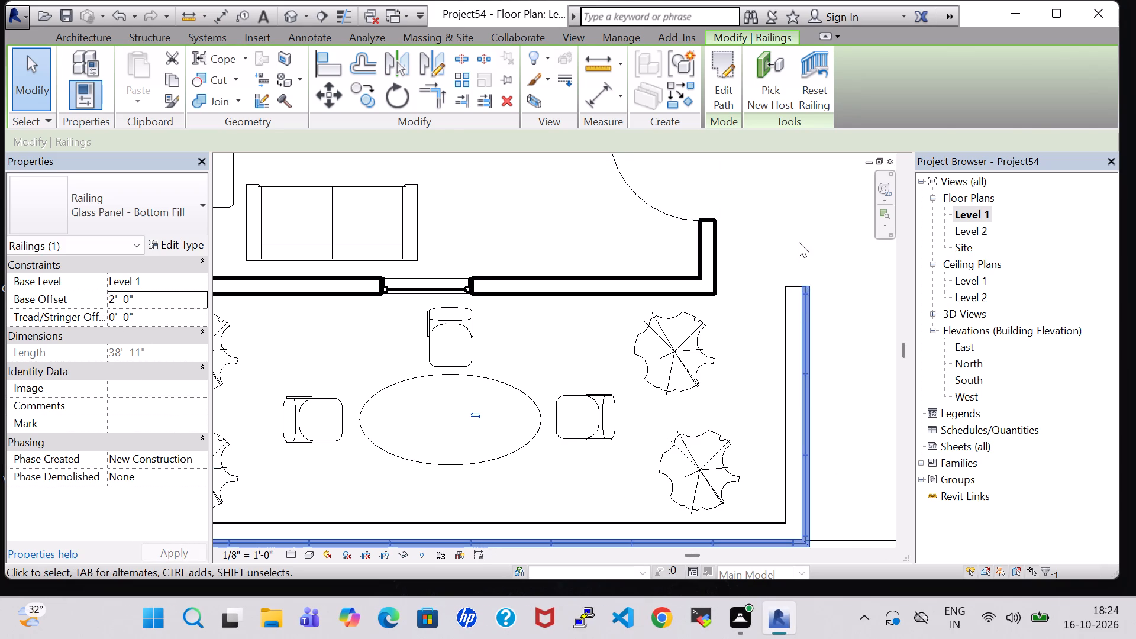
left_click(865, 276)
Examine the glass railing above the low walls around the front seating area in 3D from several angles.
left_click(287, 10)
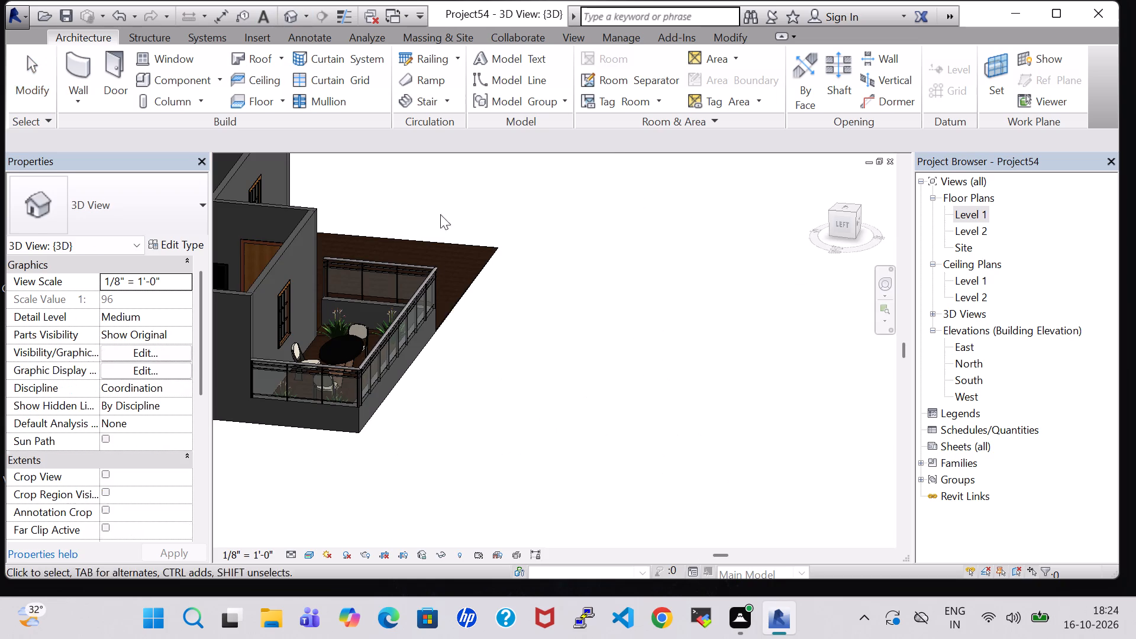
scroll(406, 447, "up", 1)
middle_click_drag(406, 447, 389, 408, "shift")
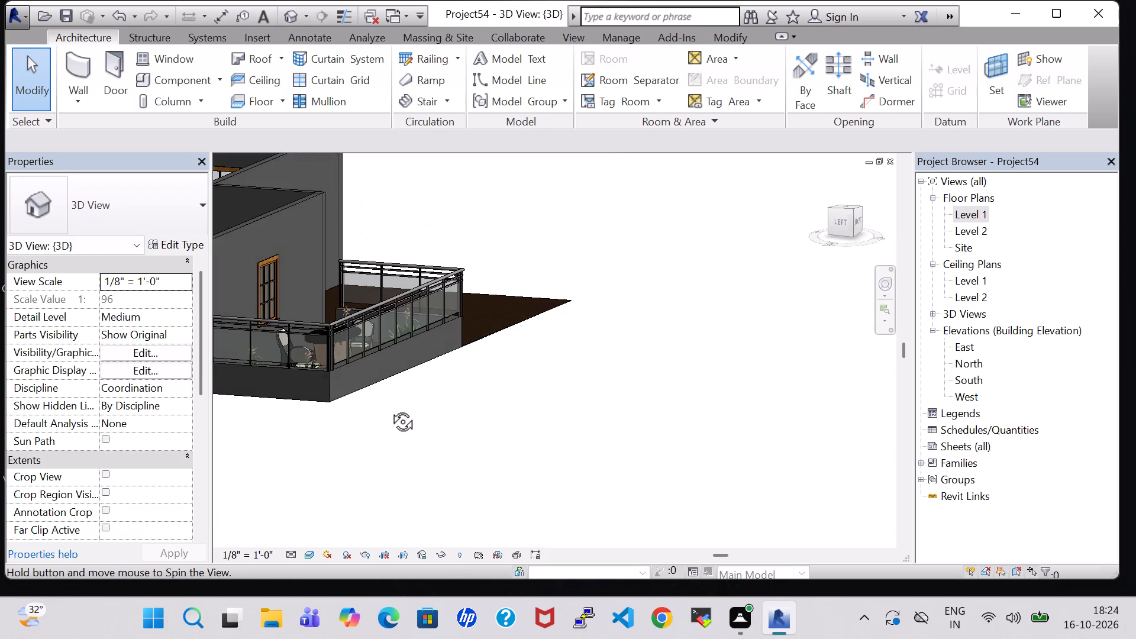
middle_click_drag(389, 408, 448, 427, "shift")
scroll(448, 427, "up", 6)
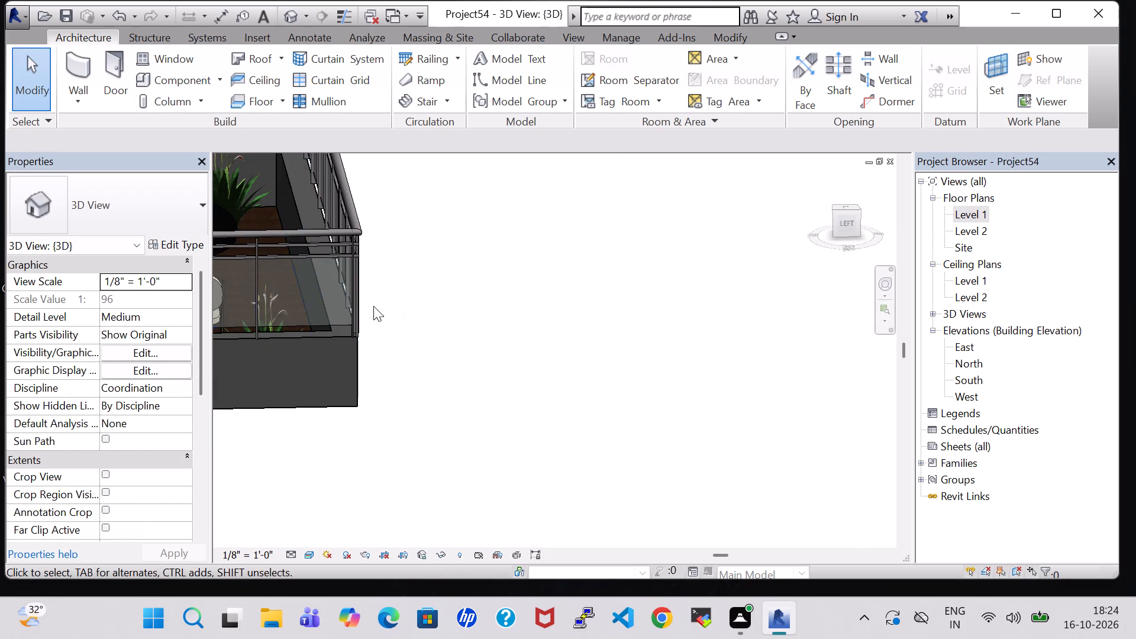
middle_click_drag(449, 459, 427, 453, "shift")
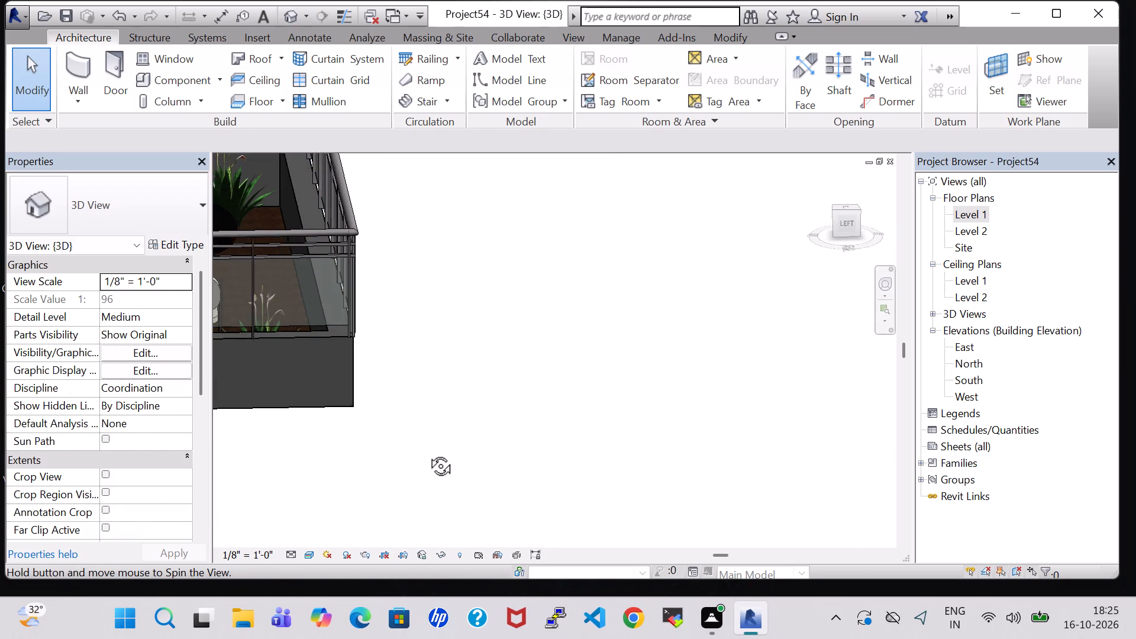
middle_click_drag(427, 453, 356, 423, "shift")
scroll(380, 357, "down", 3)
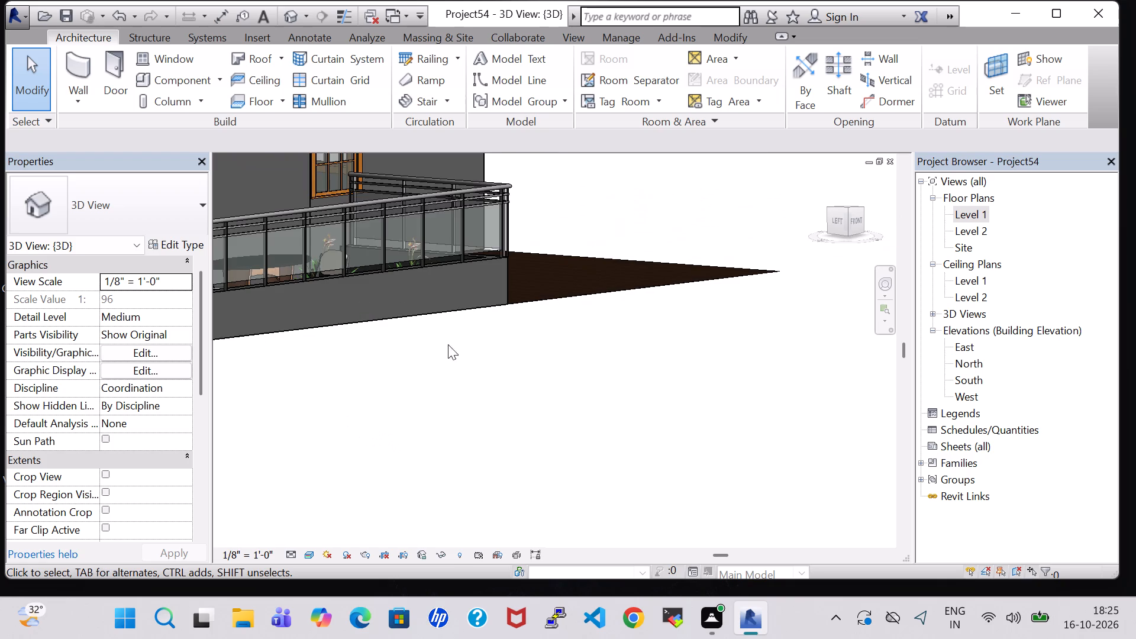
Examine the front seating area, its glass railing and the adjoining open floor in 3D from above and from the front.
middle_click_drag(454, 344, 454, 434, "shift")
middle_click_drag(486, 339, 495, 470, "shift")
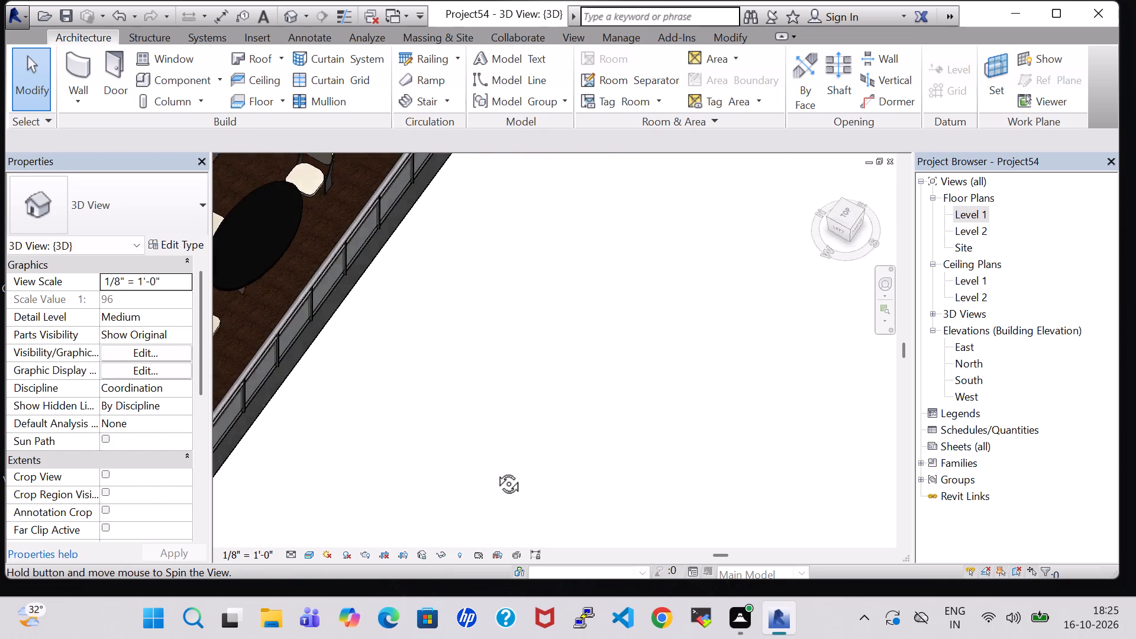
middle_click_drag(495, 470, 494, 472, "shift")
middle_click_drag(331, 375, 424, 389, "shift")
middle_click_drag(424, 390, 231, 181, "shift")
middle_click_drag(446, 417, 431, 395)
scroll(446, 417, "up", 1, "shift")
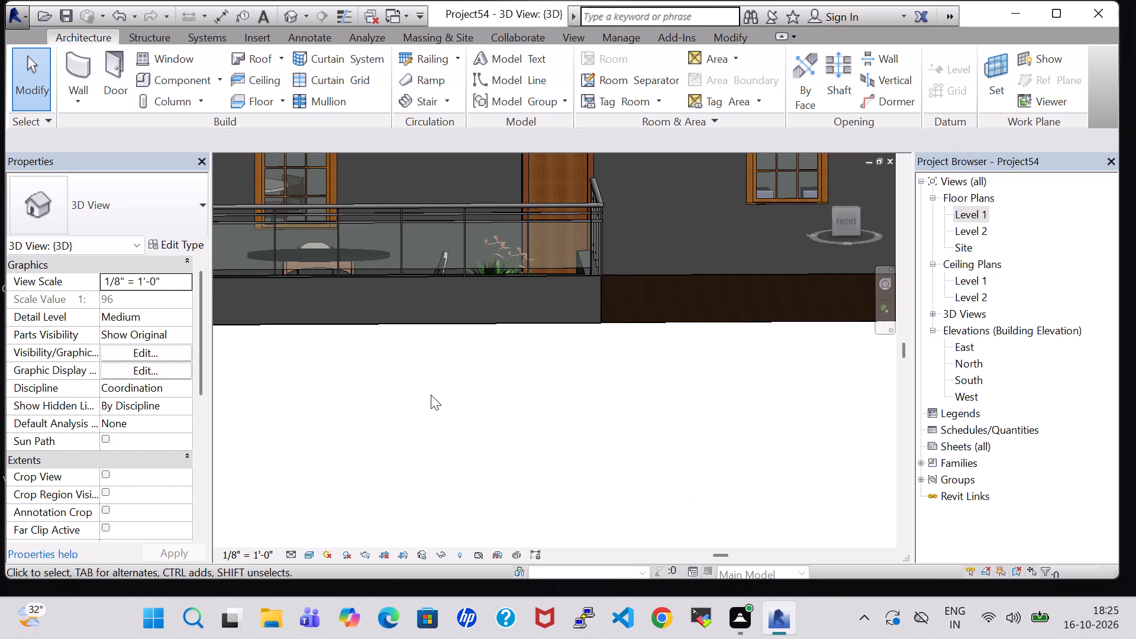
scroll(431, 396, "down", 3)
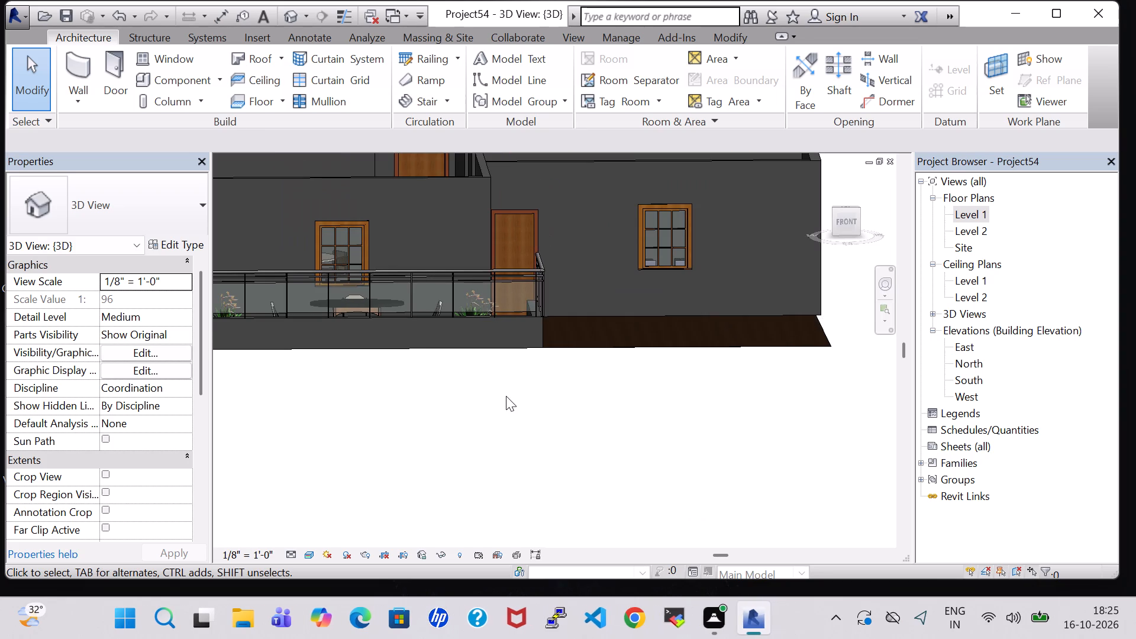
middle_click_drag(496, 395, 489, 448, "shift")
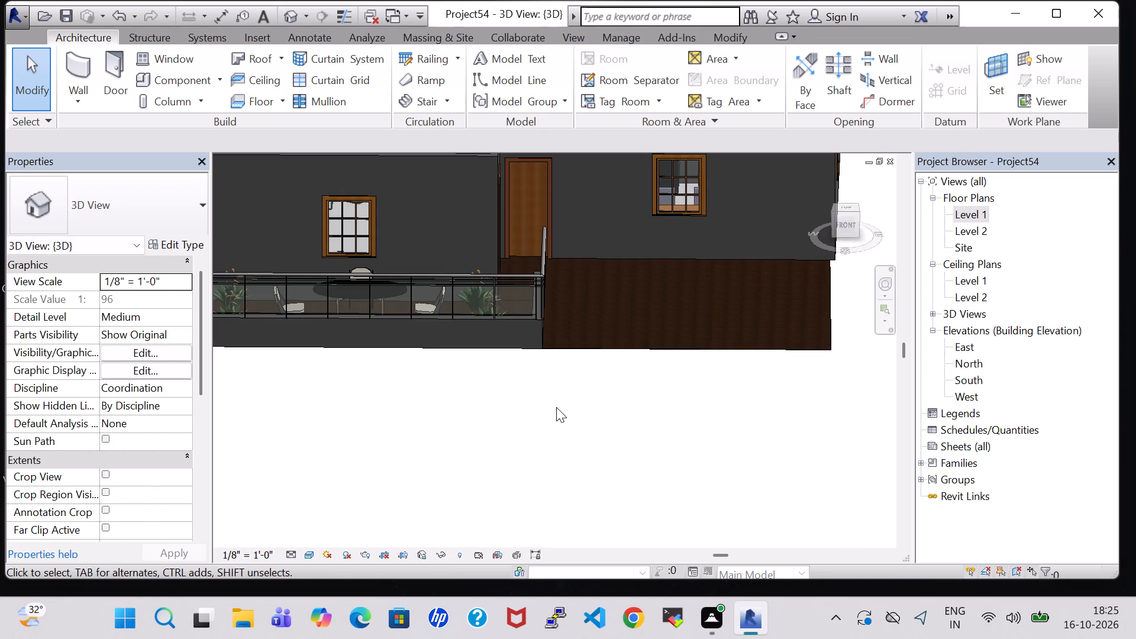
On the Level 1 plan, place two tagged rooms in the open front area, one outside the entrance door and one in the larger open space.
double_click(960, 212)
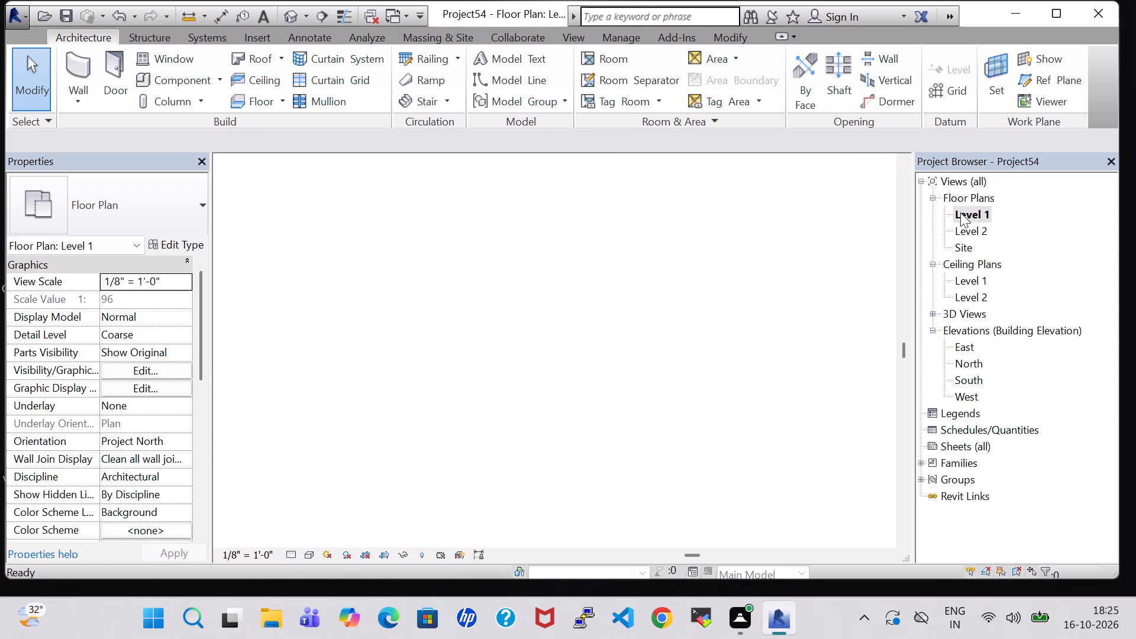
scroll(693, 376, "down", 5)
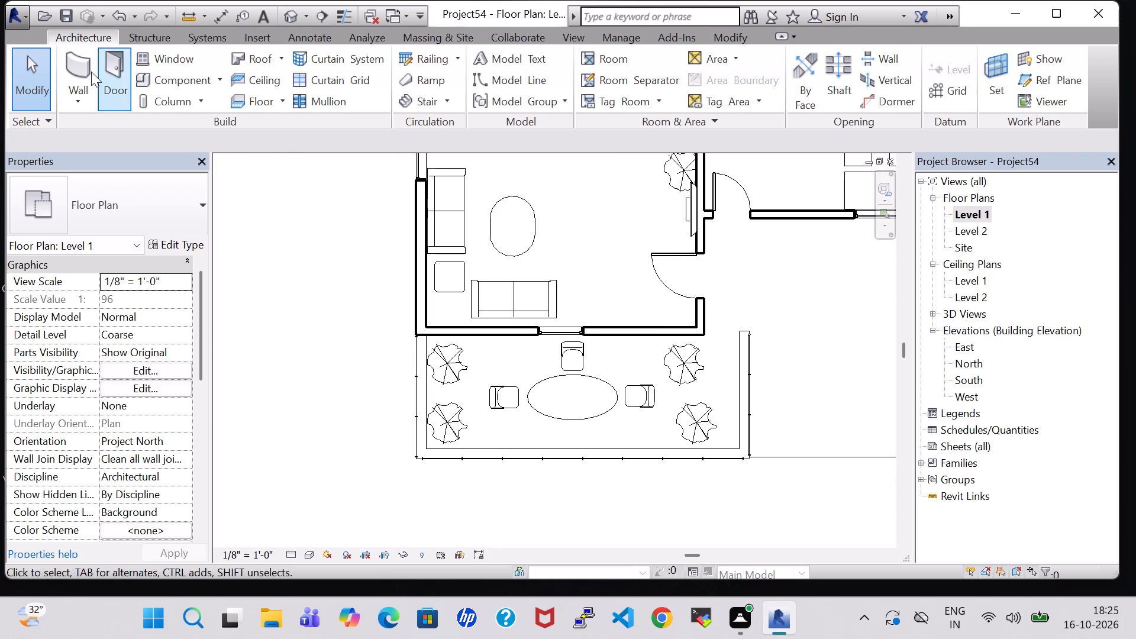
left_click(603, 57)
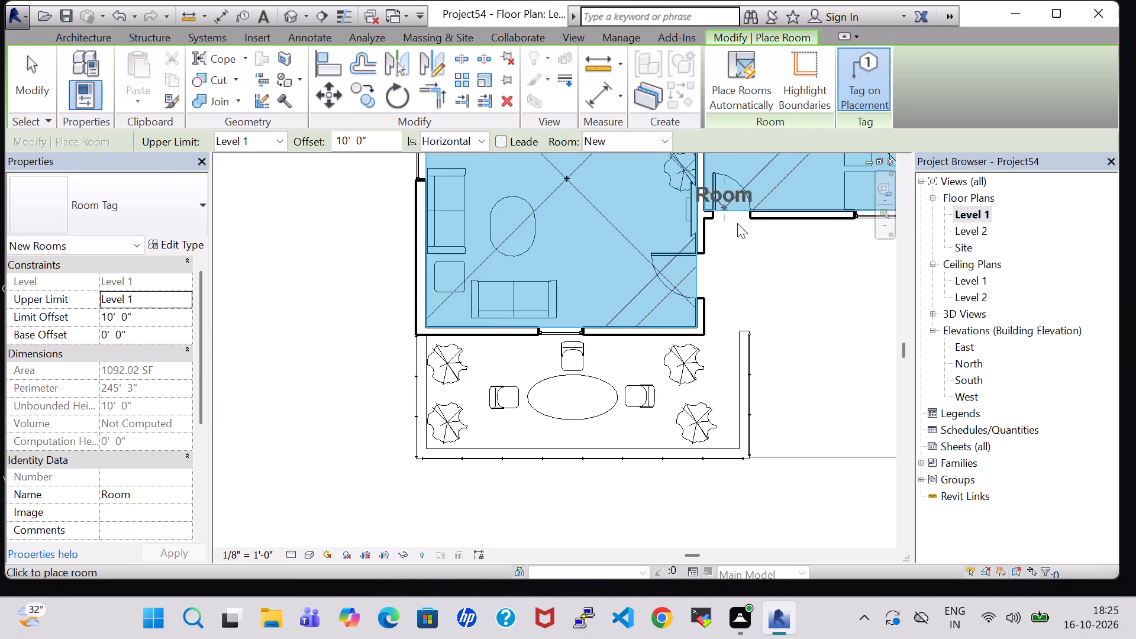
left_click(744, 278)
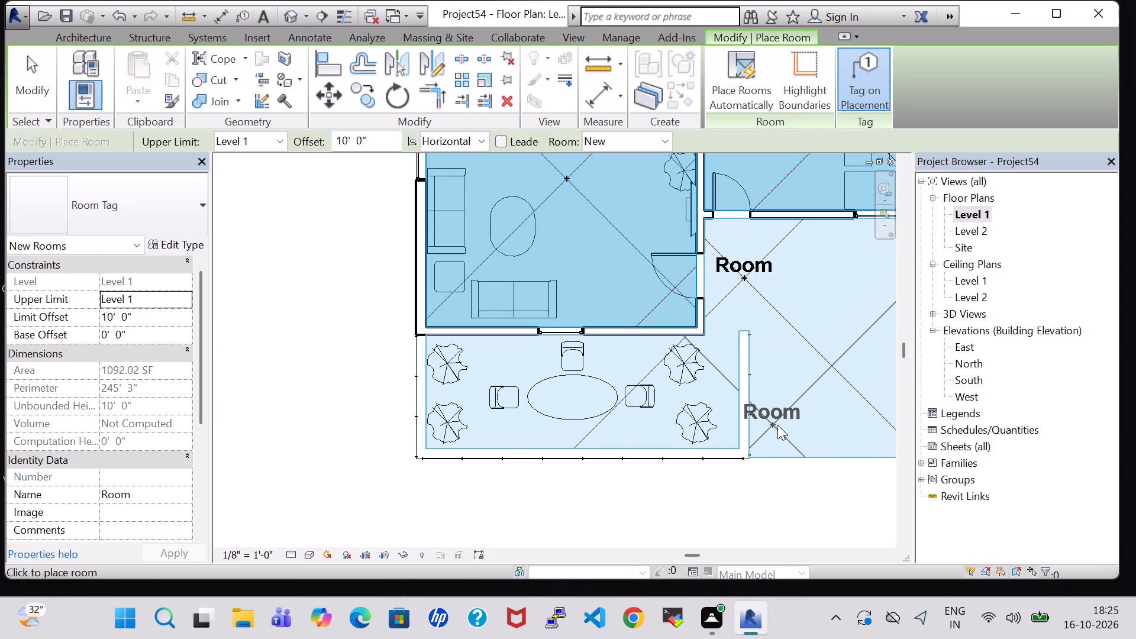
middle_click_drag(851, 365, 673, 368)
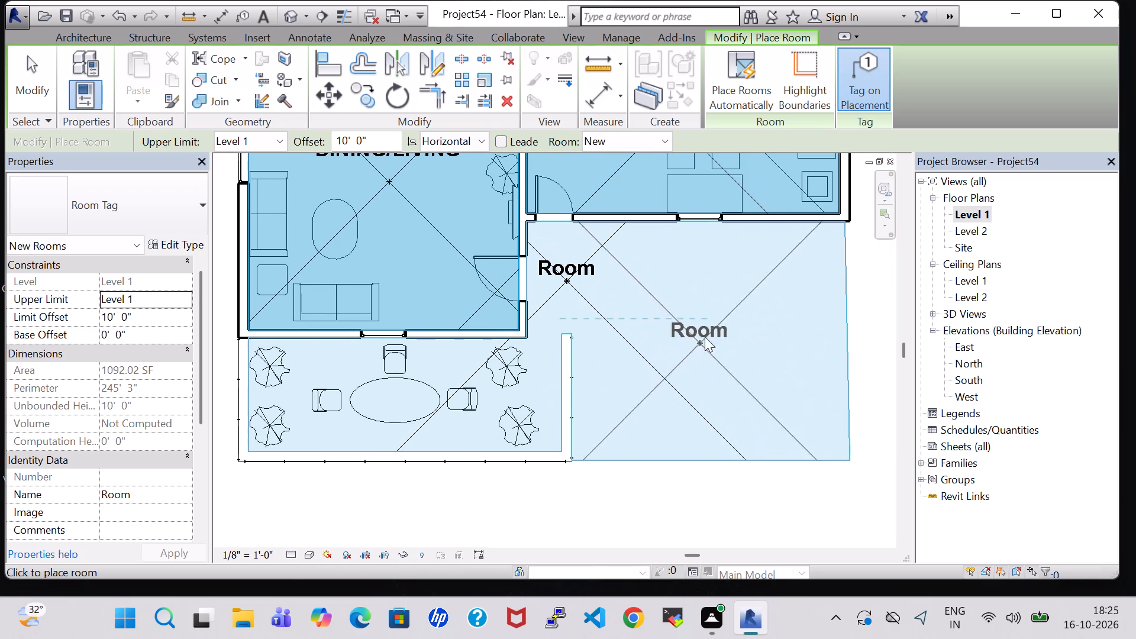
left_click(718, 327)
left_click(985, 547)
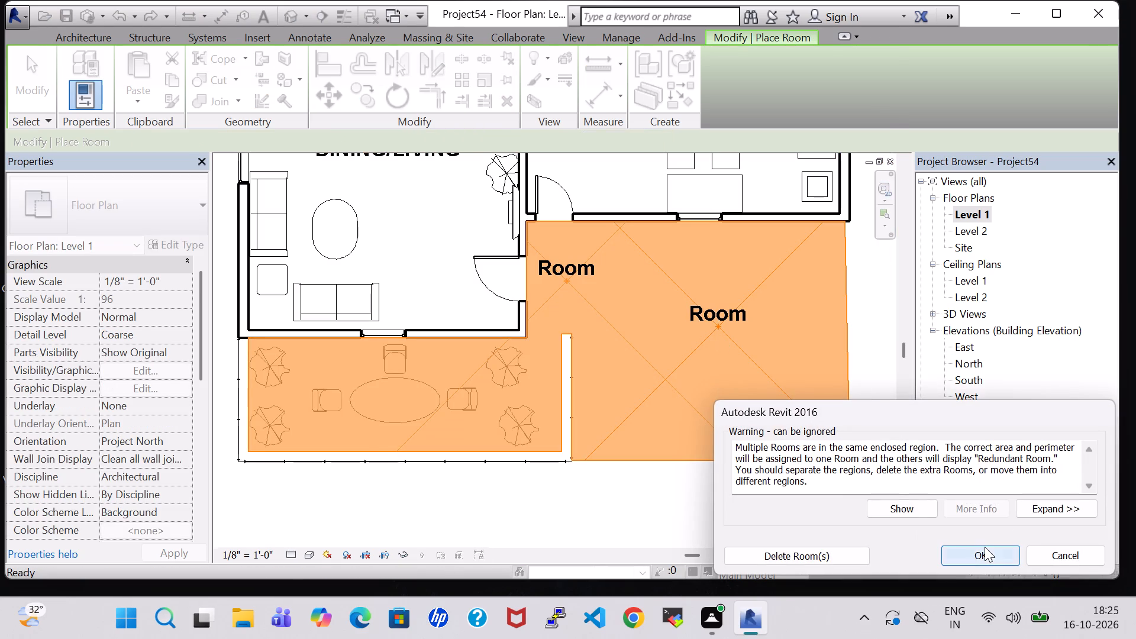
key("Escape")
key("Escape")
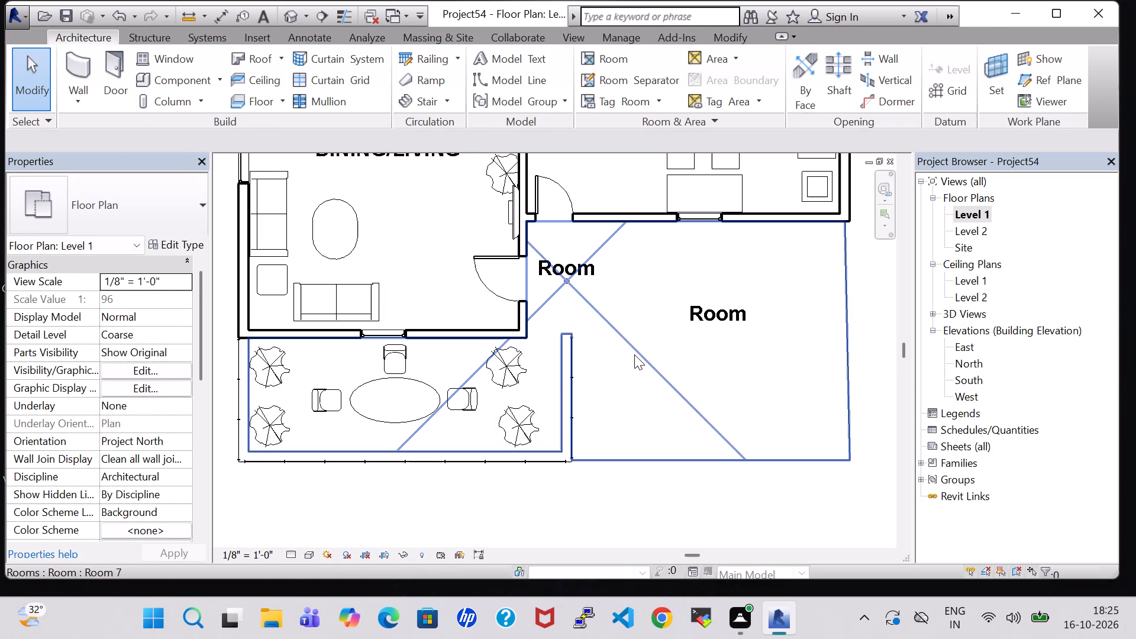
Rename the room tag outside the dining/living room's entrance door as VERANDAH.
double_click(561, 272)
left_click(584, 271)
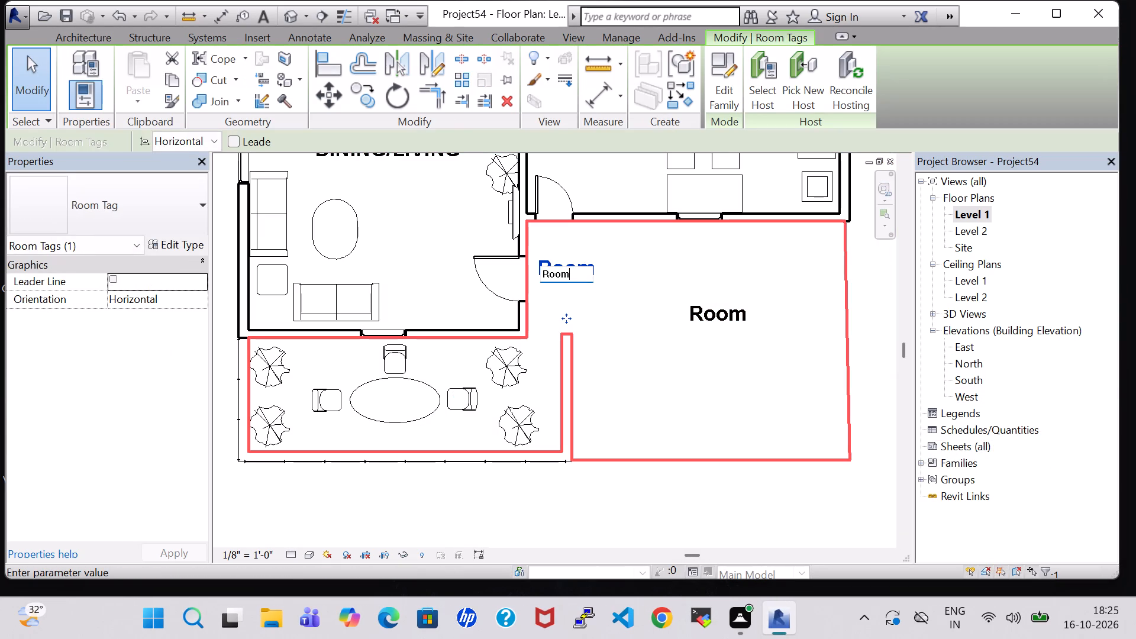
key("BackSpace")
key("BackSpace")
key("BackSpace")
key("BackSpace")
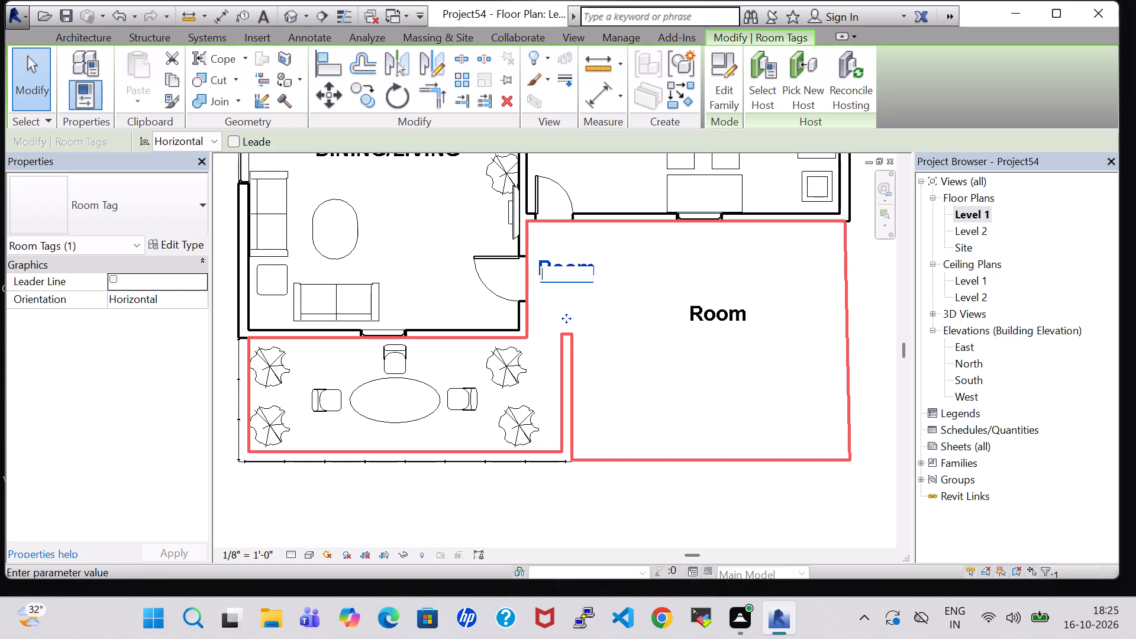
type("VERAN")
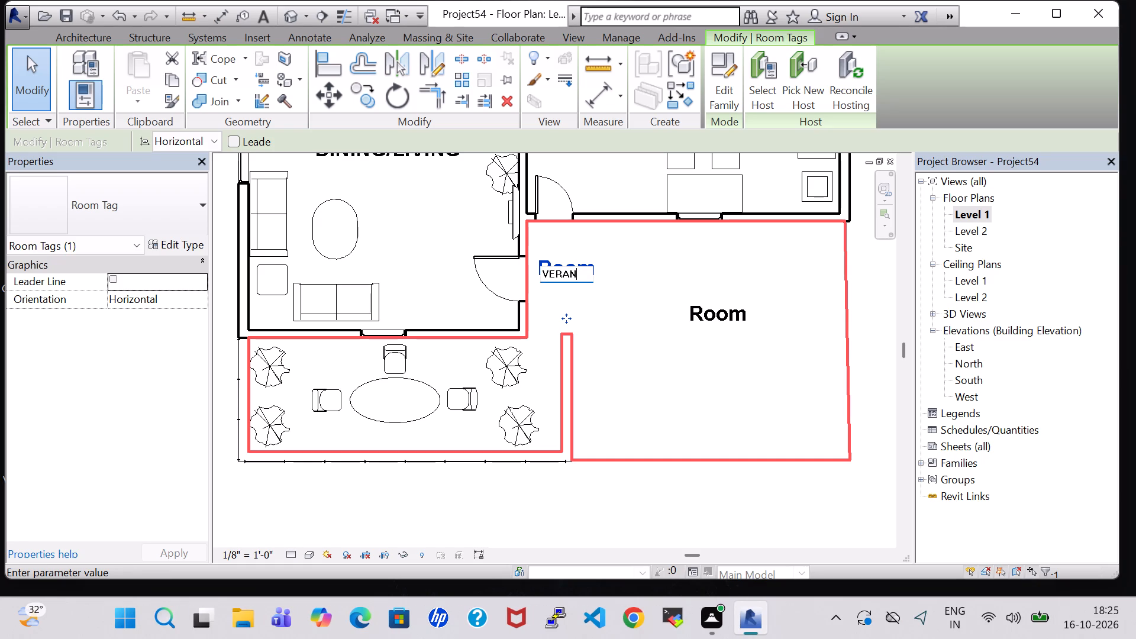
type("DAH")
key("Return")
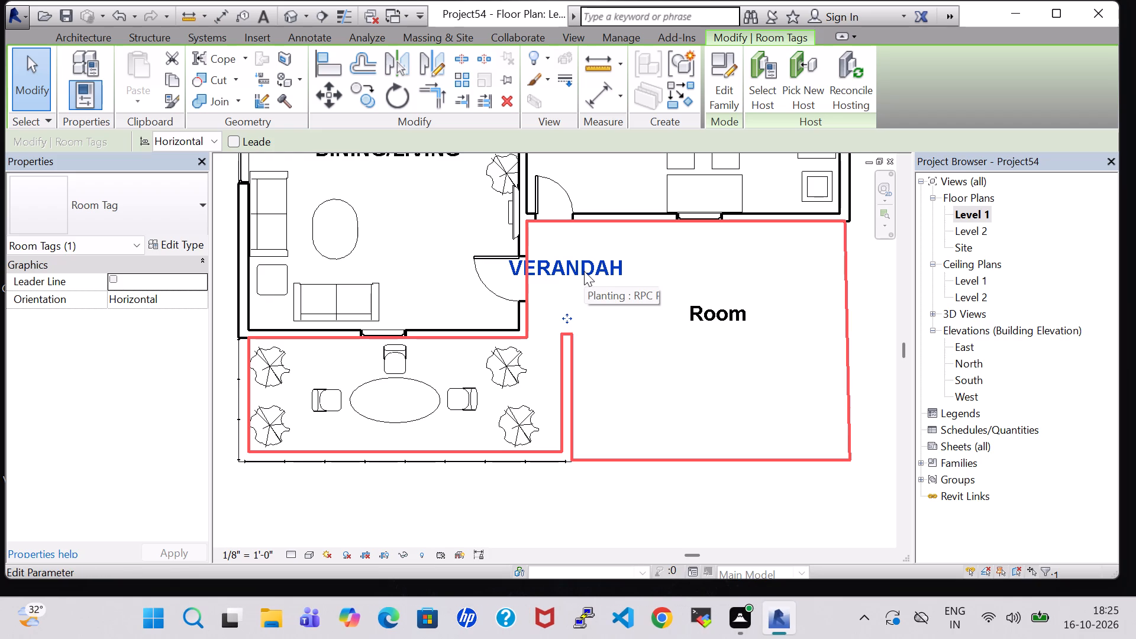
Set the VERANDAH room tag's orientation to Vertical.
left_click(584, 271)
left_click(602, 331)
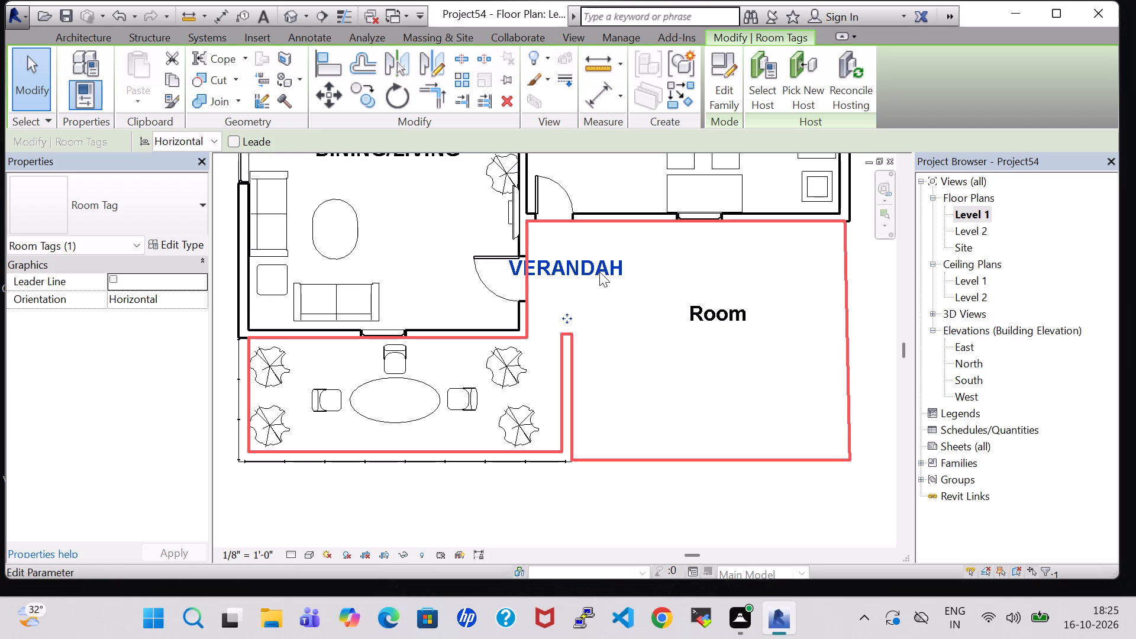
left_click(598, 266)
left_click(190, 142)
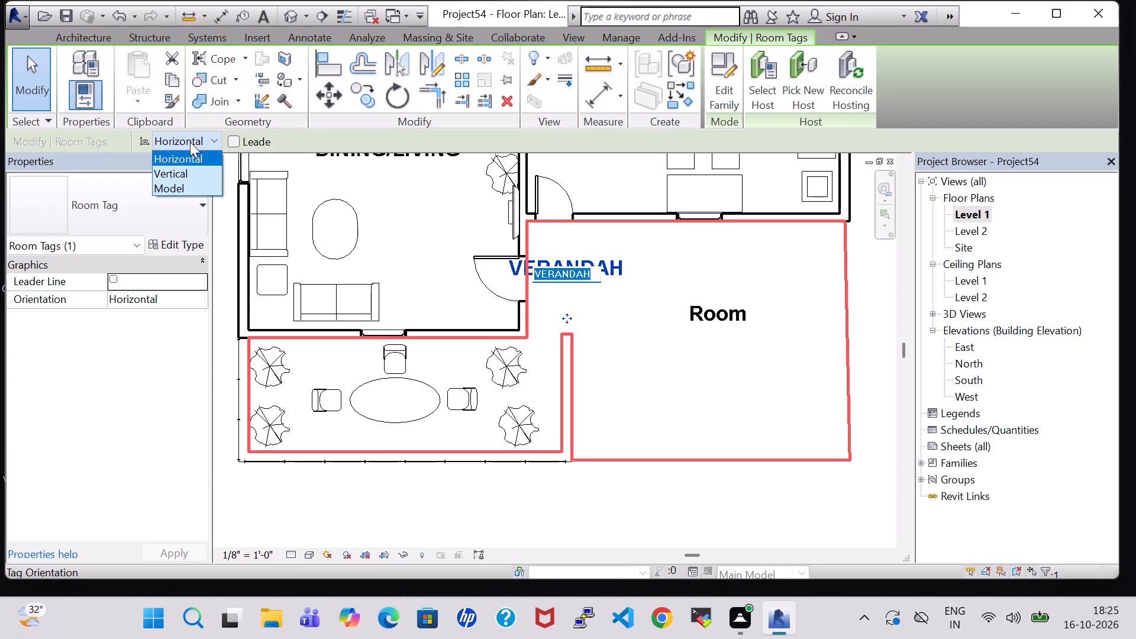
left_click(191, 175)
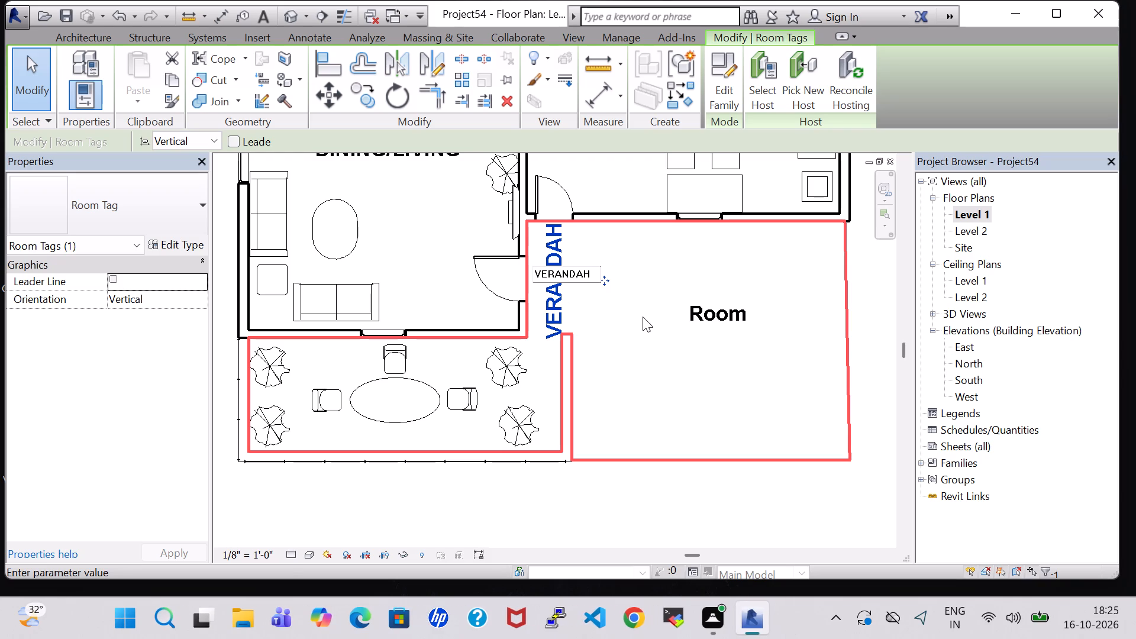
left_click(638, 319)
Rename the room tag in the larger open front area as PARKING.
scroll(637, 319, "down", 1)
double_click(711, 319)
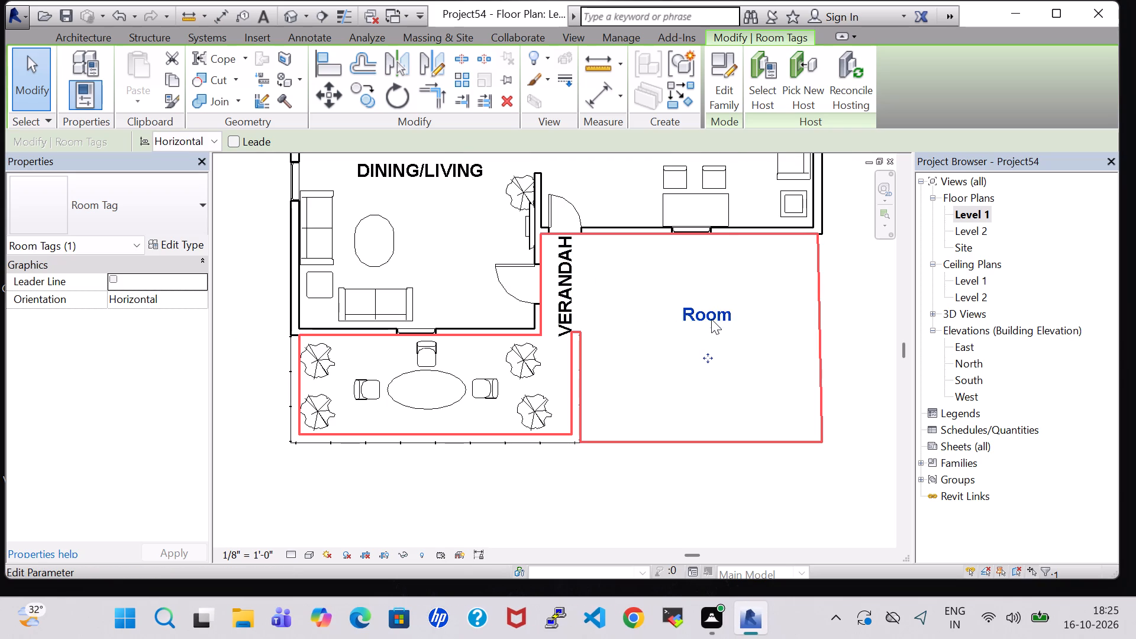
key("BackSpace")
type("PARKING")
key("Return")
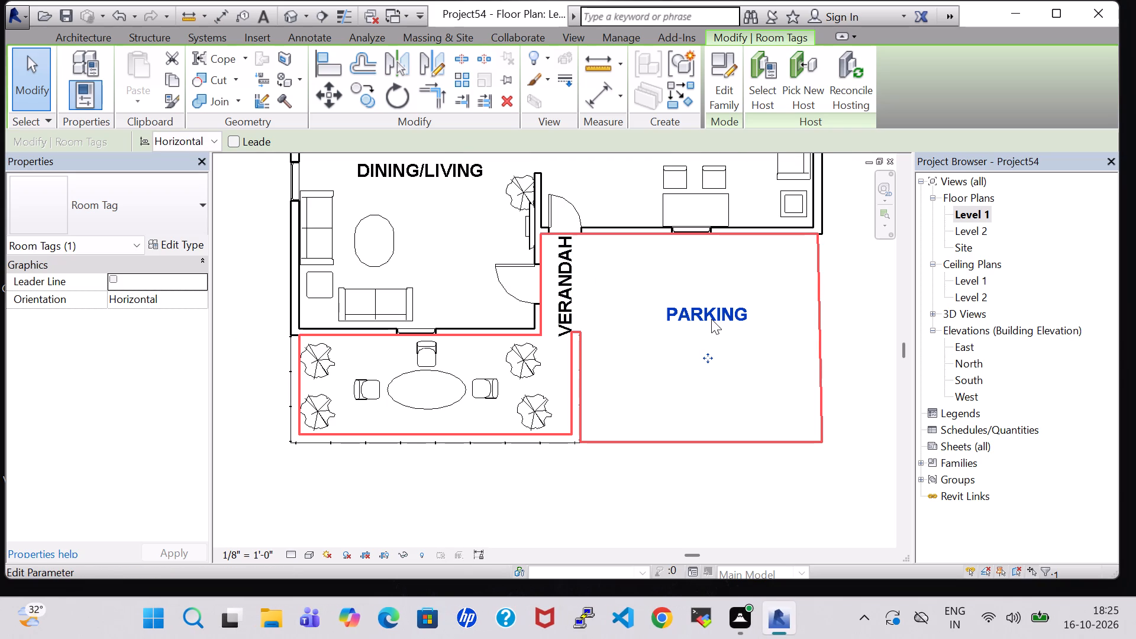
Delete the front and east room separation lines bounding the parking area.
scroll(699, 239, "down", 4)
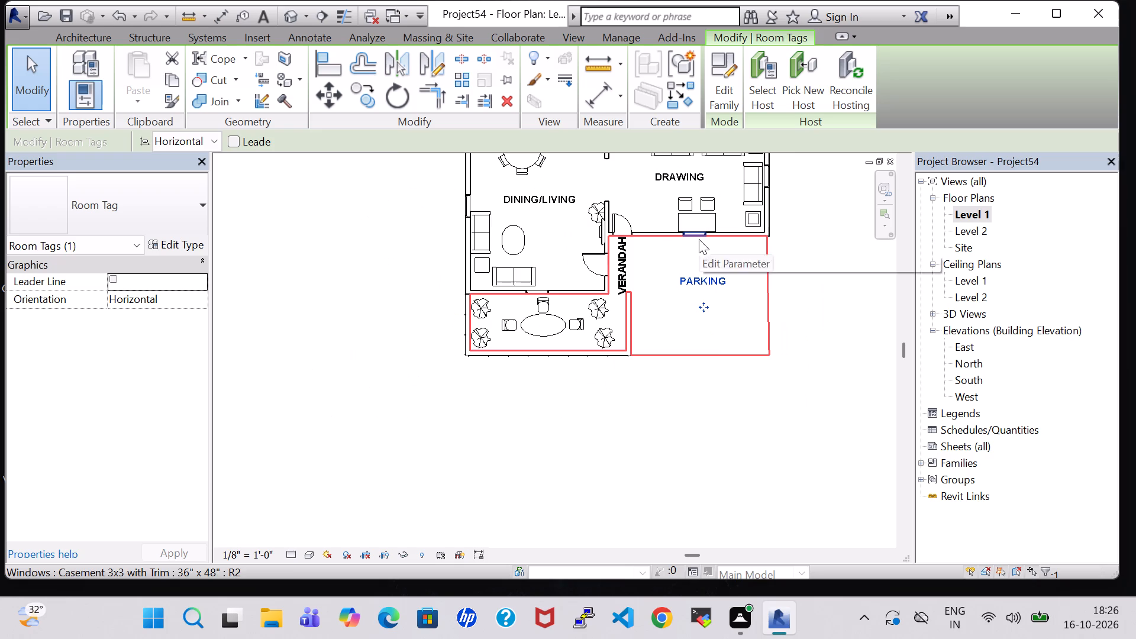
left_click(722, 356)
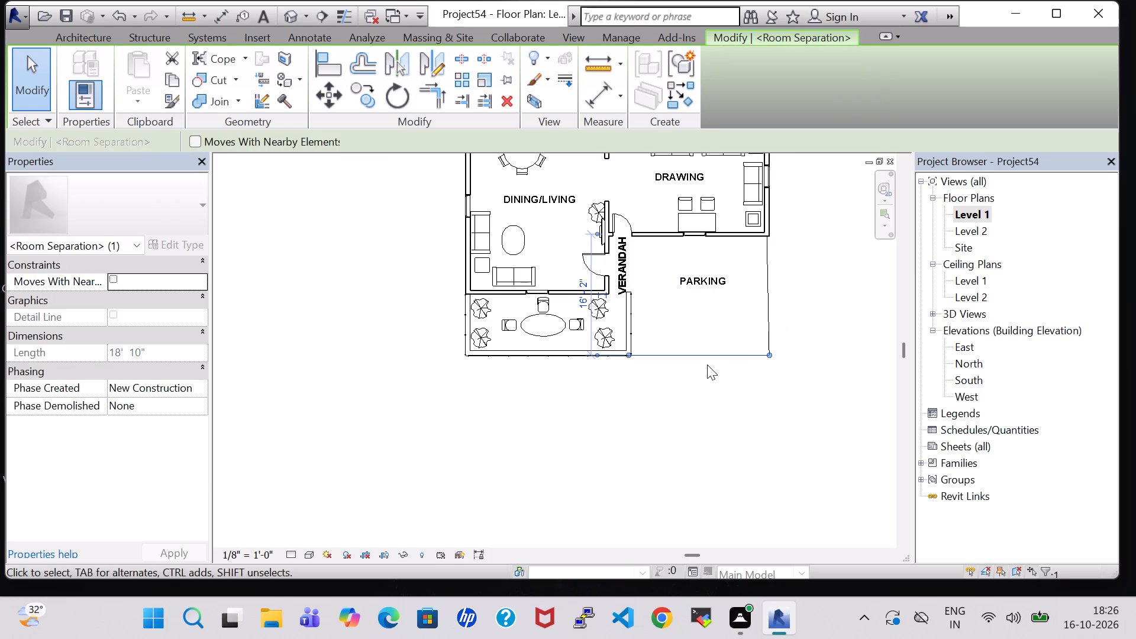
scroll(709, 357, "up", 5)
left_click(643, 379)
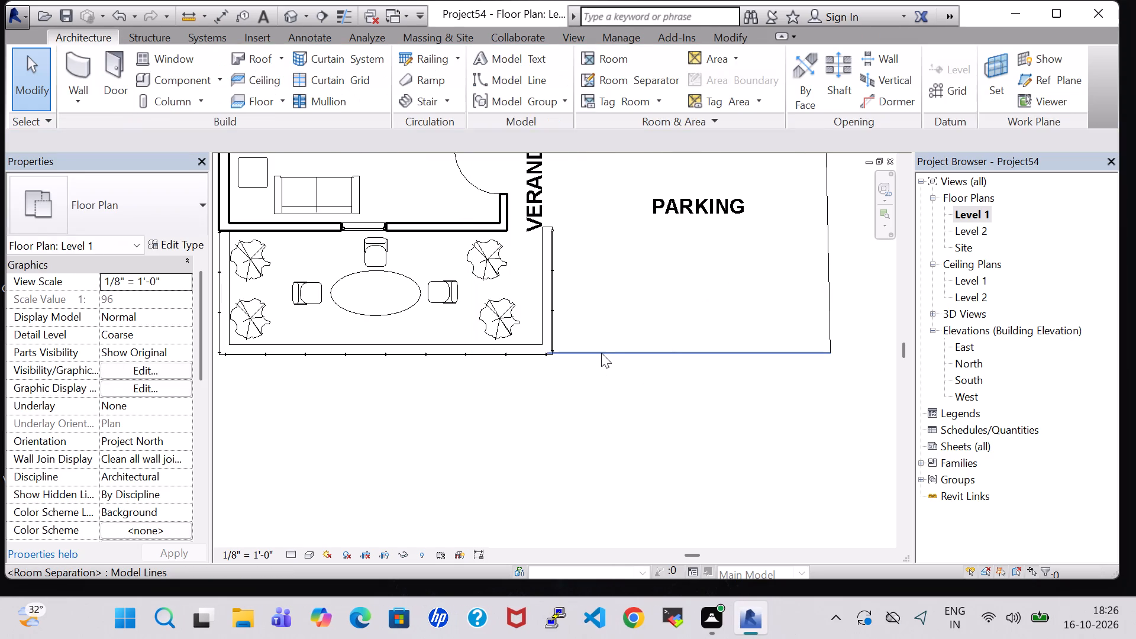
left_click(601, 353)
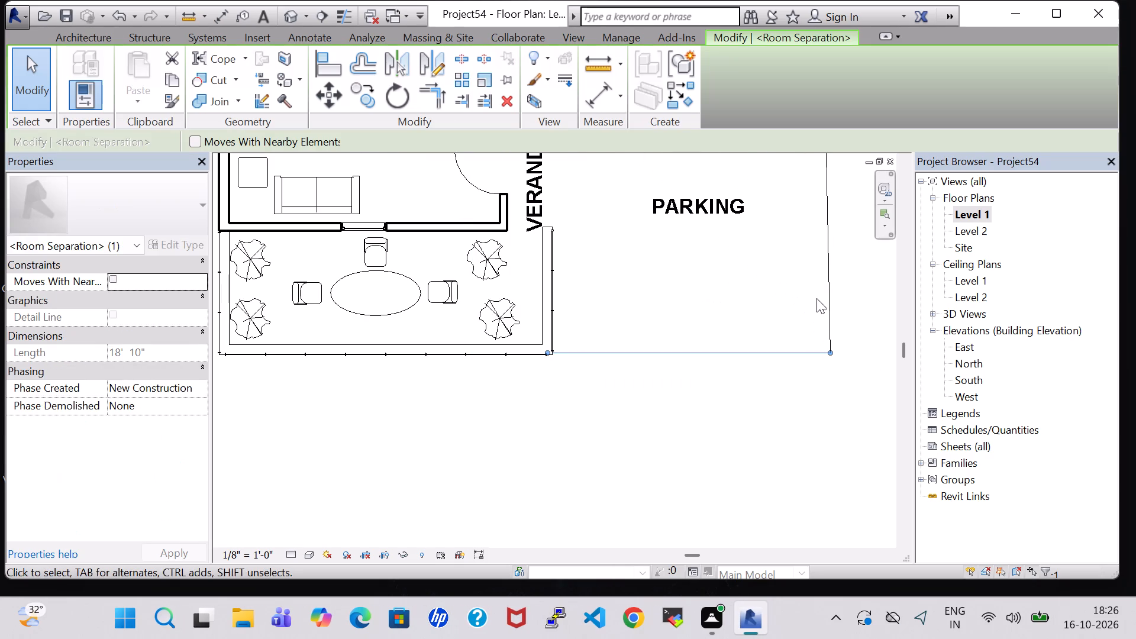
key("Delete")
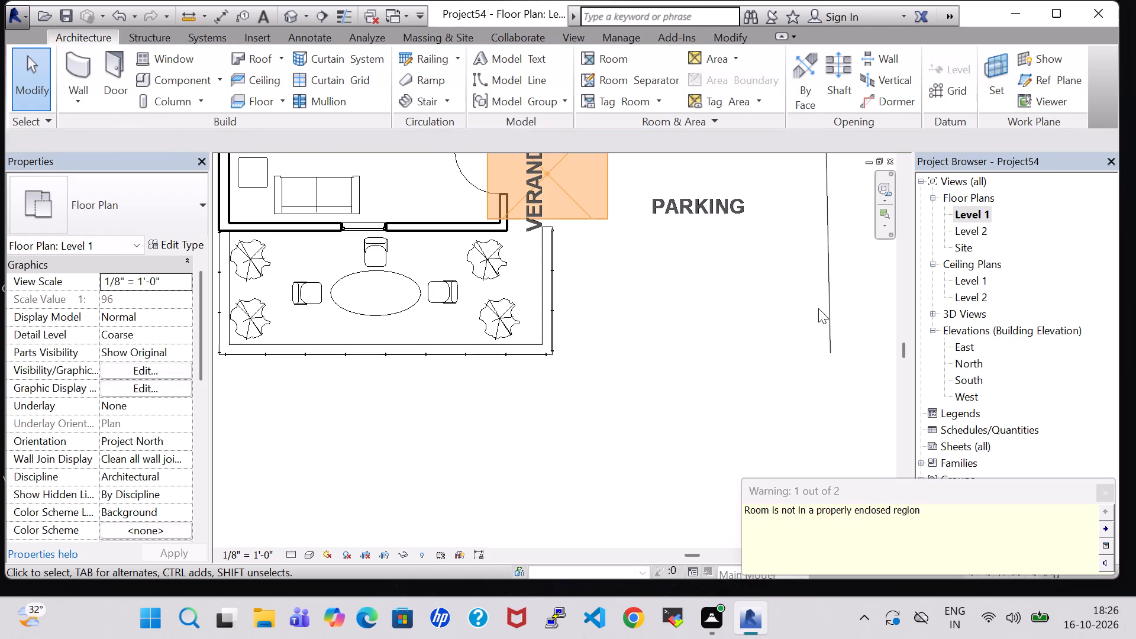
left_click(1111, 487)
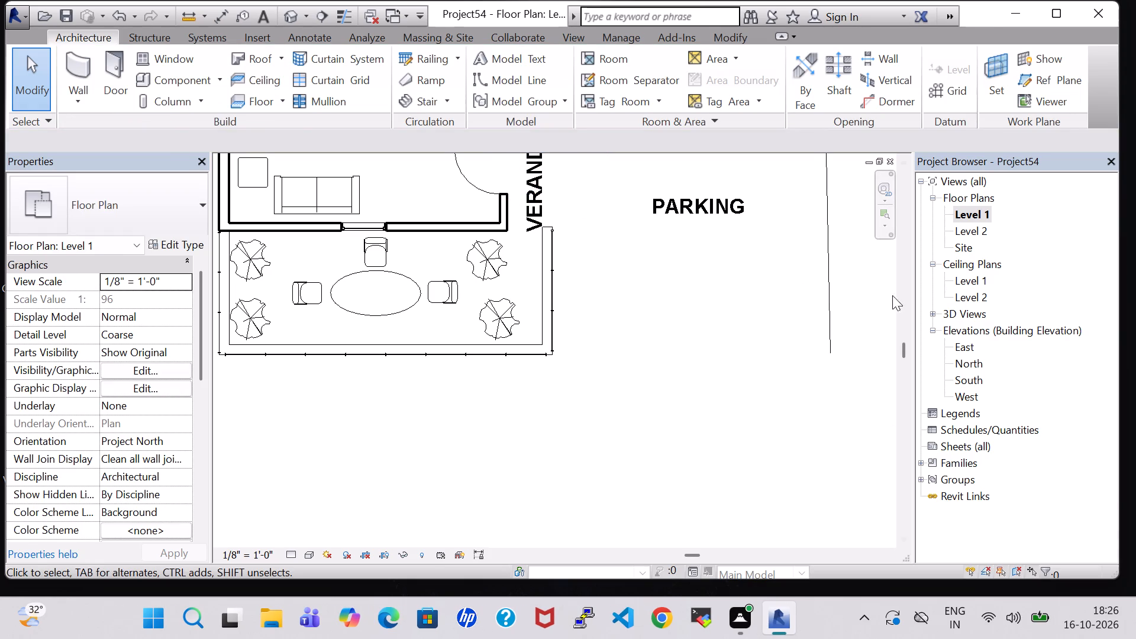
left_click(830, 282)
key("Delete")
scroll(766, 270, "down", 7)
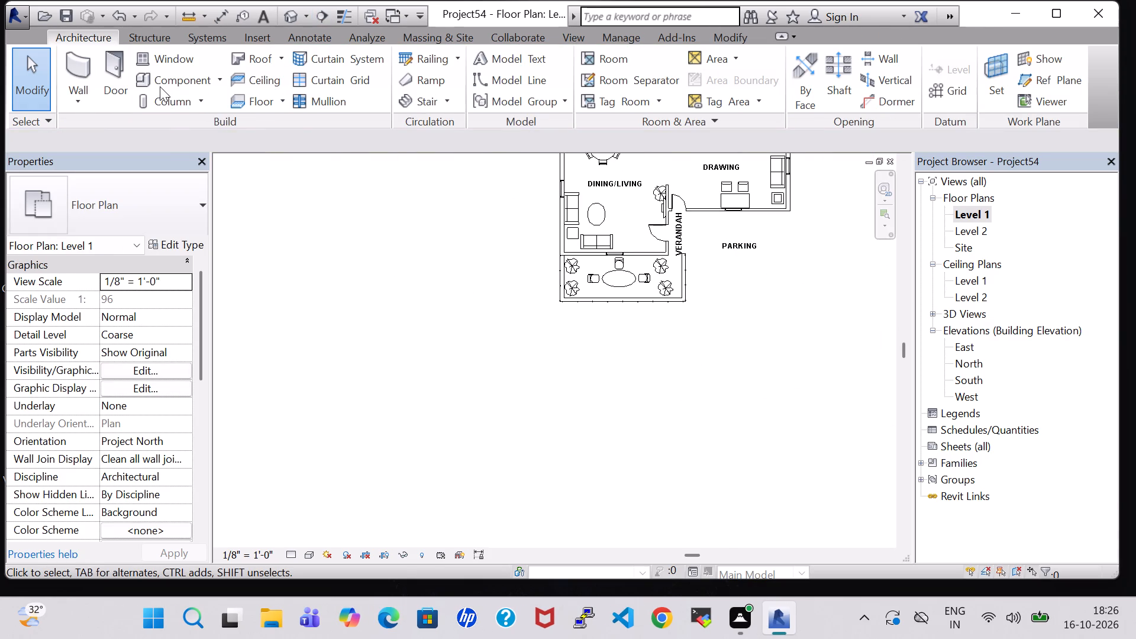
Browse the US Imperial family library's Site folders, including Accessories, Logistics and Parking, for a component to load.
left_click(167, 75)
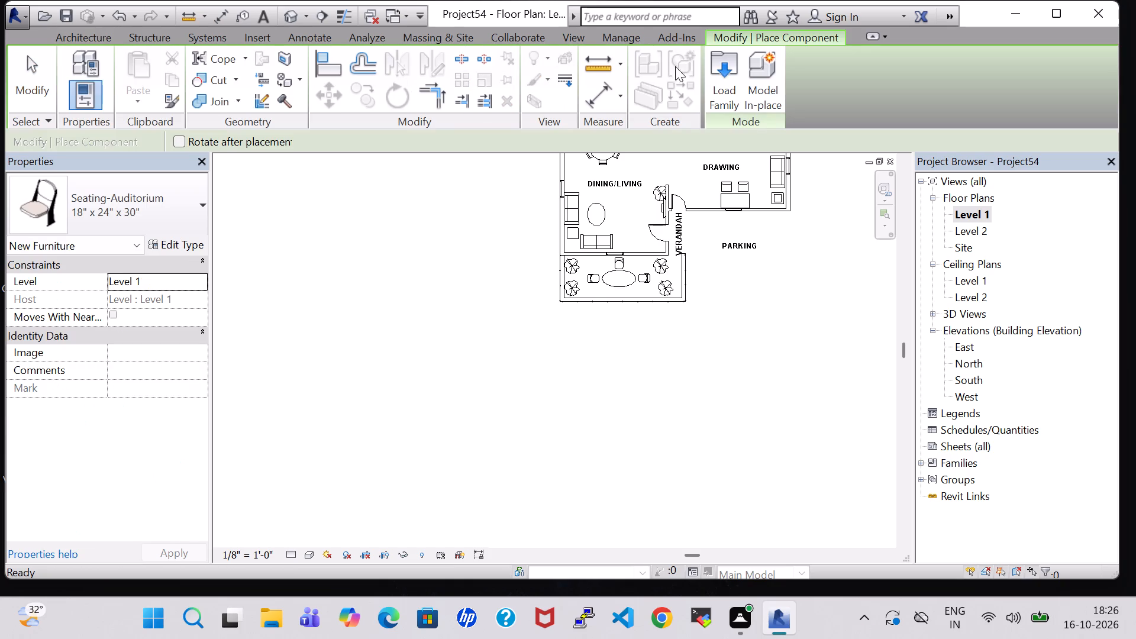
left_click(712, 75)
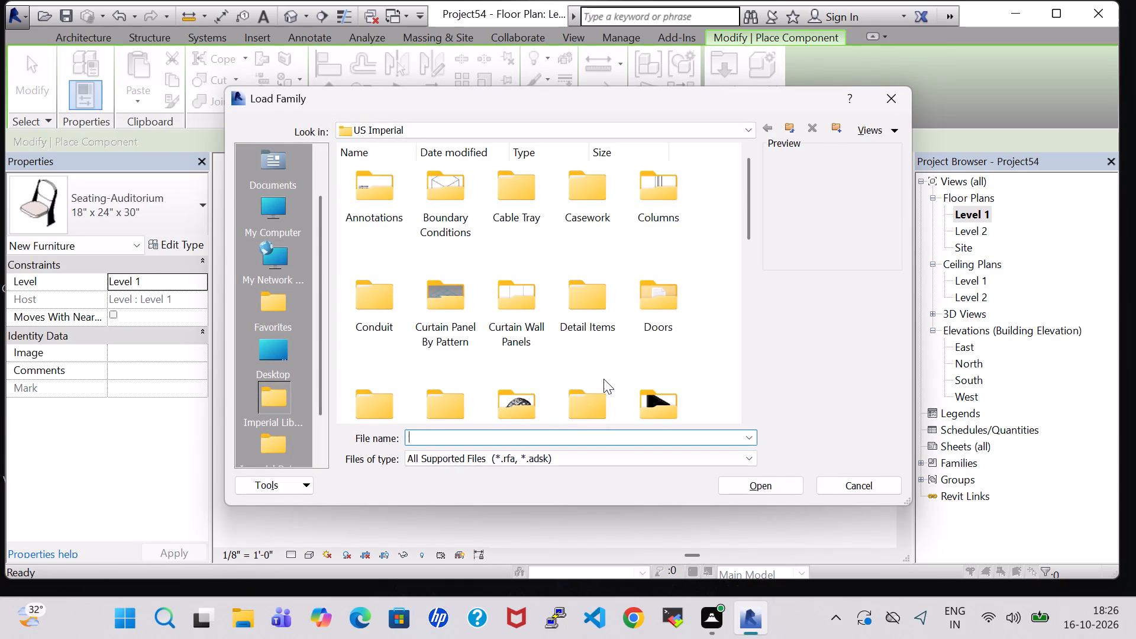
scroll(603, 379, "down", 1)
left_click(451, 346)
key("s")
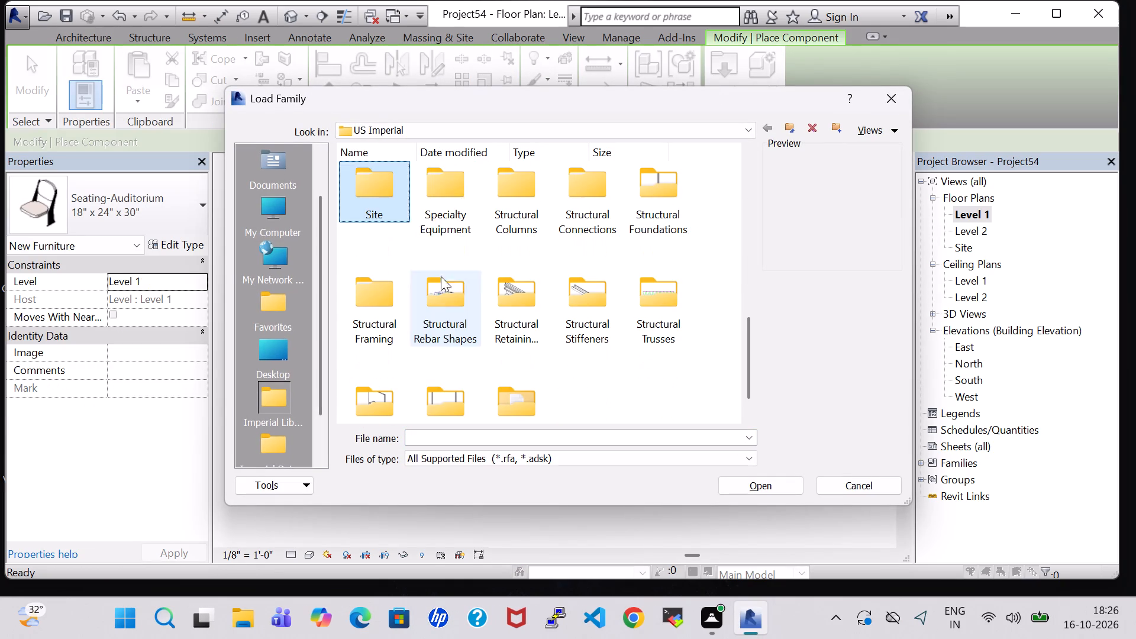
double_click(356, 192)
double_click(356, 192)
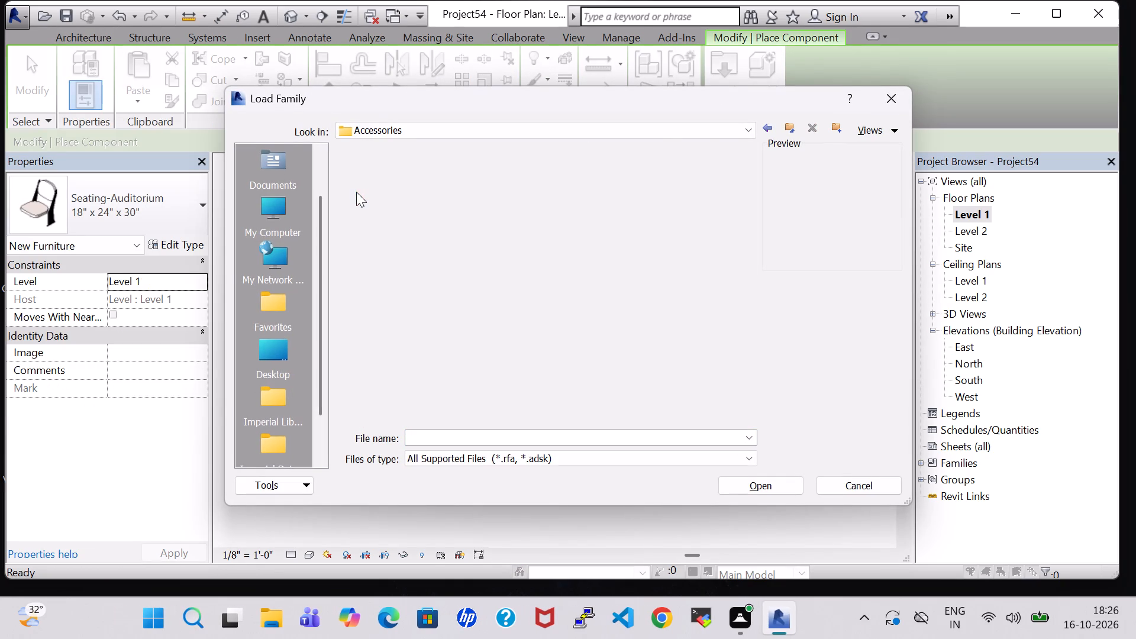
left_click(771, 133)
double_click(440, 188)
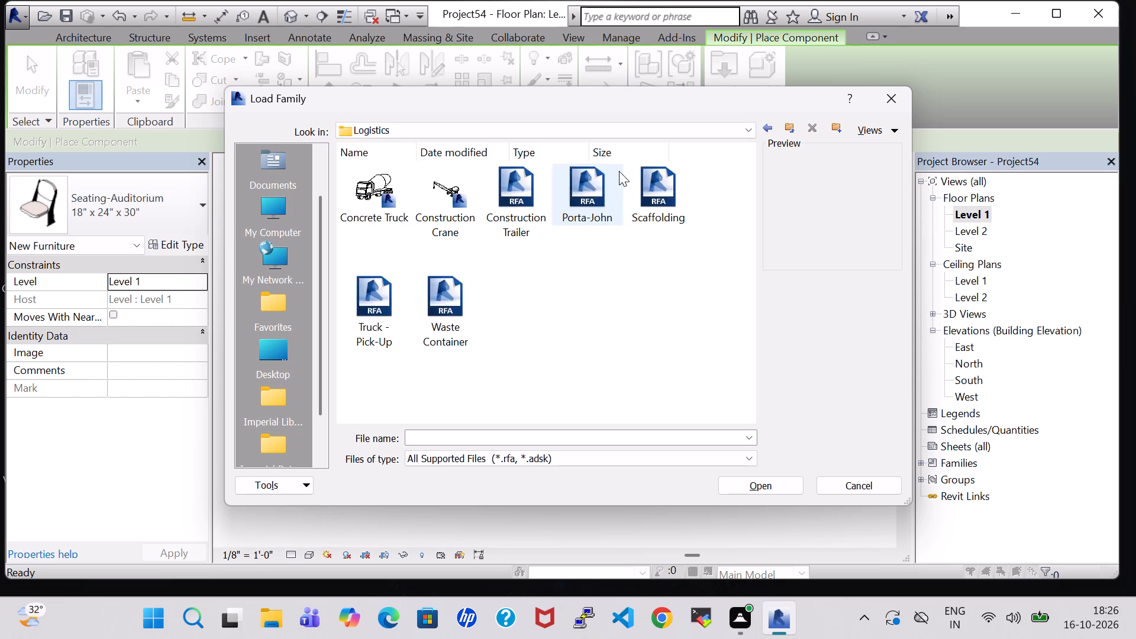
left_click(772, 124)
double_click(520, 191)
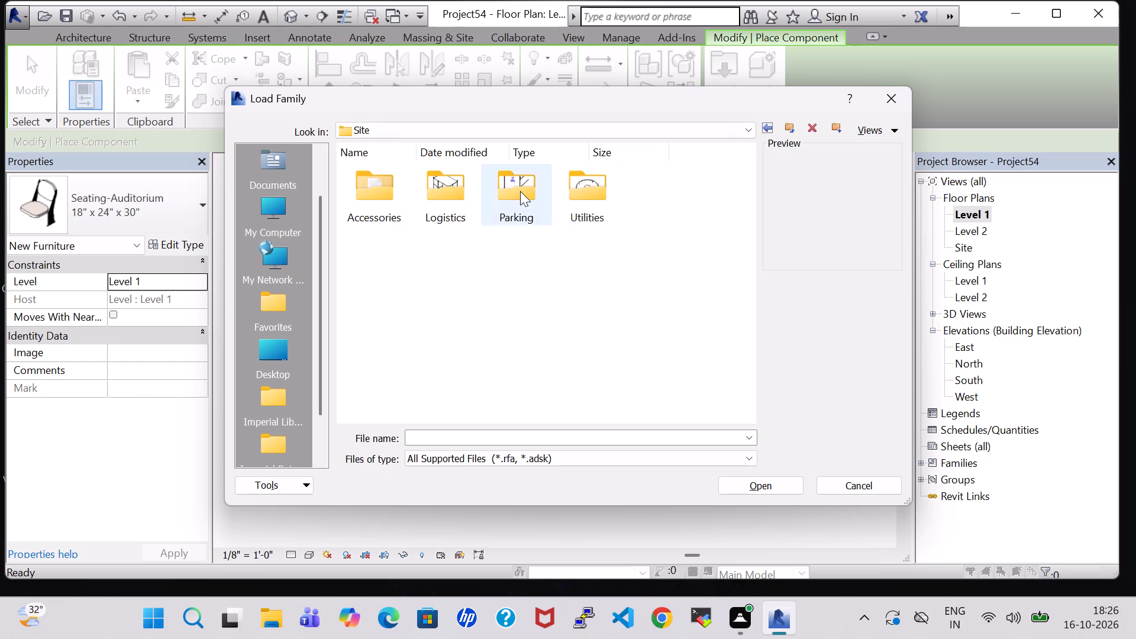
scroll(520, 191, "down", 2)
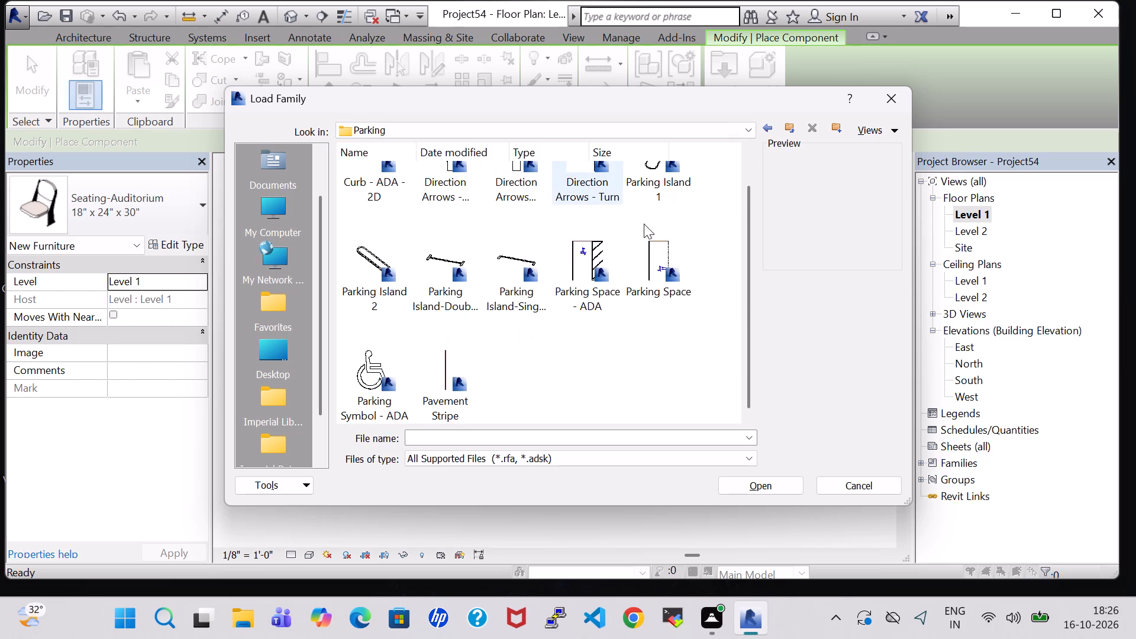
left_click(892, 93)
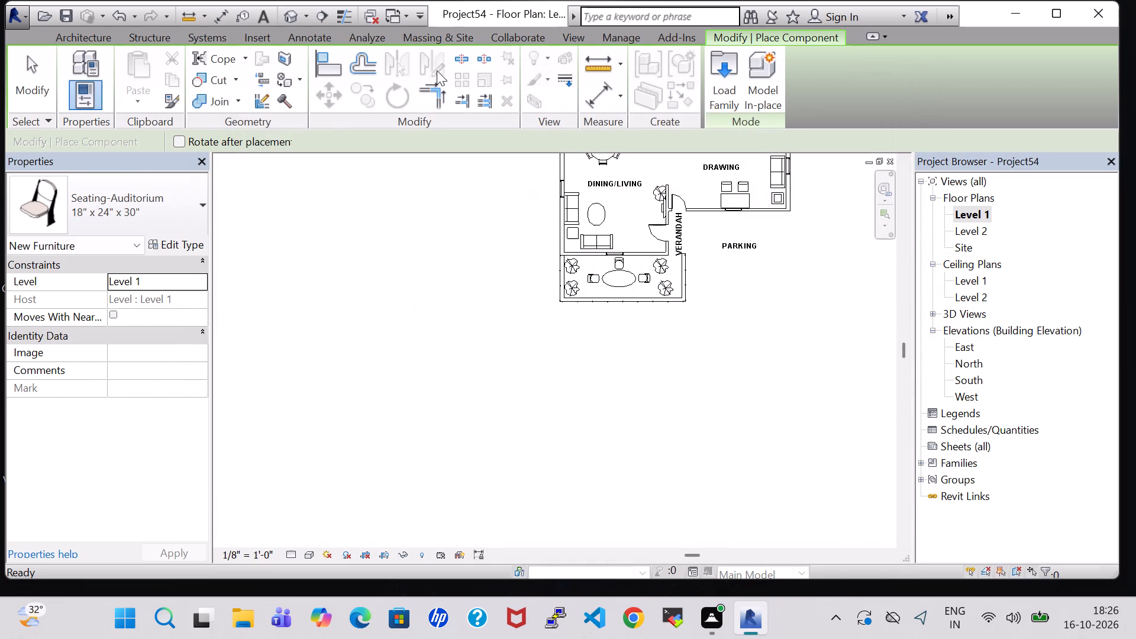
Place a 9' x 18' - 90 deg parking space in the PARKING area, rotated to open towards the house and aligned with the east wall.
left_click(445, 44)
left_click(549, 73)
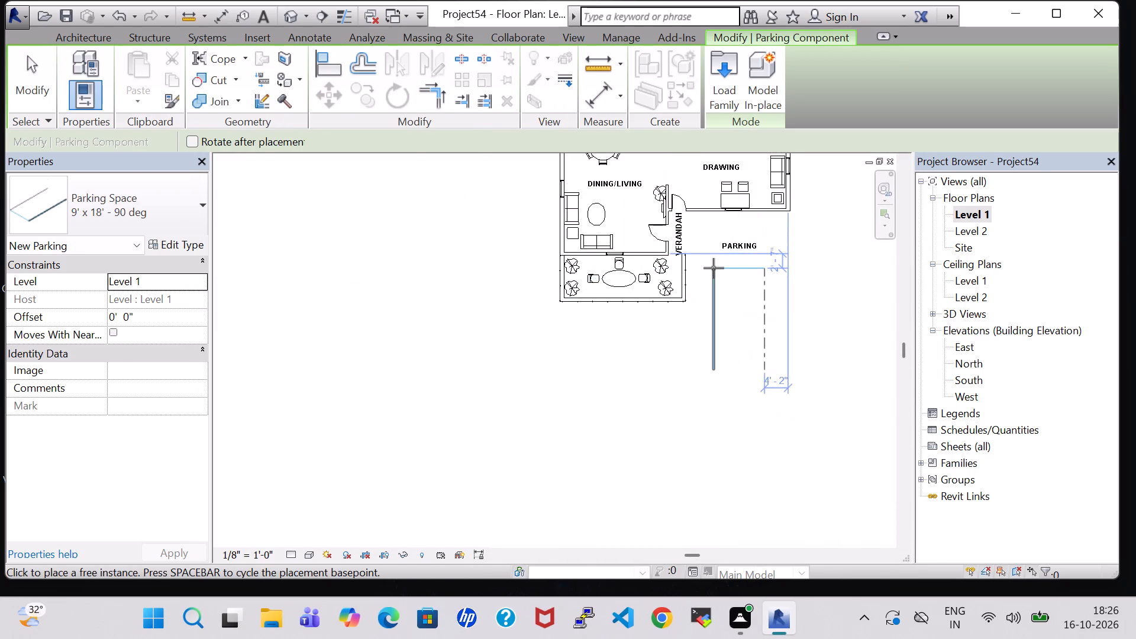
key("space")
key("space")
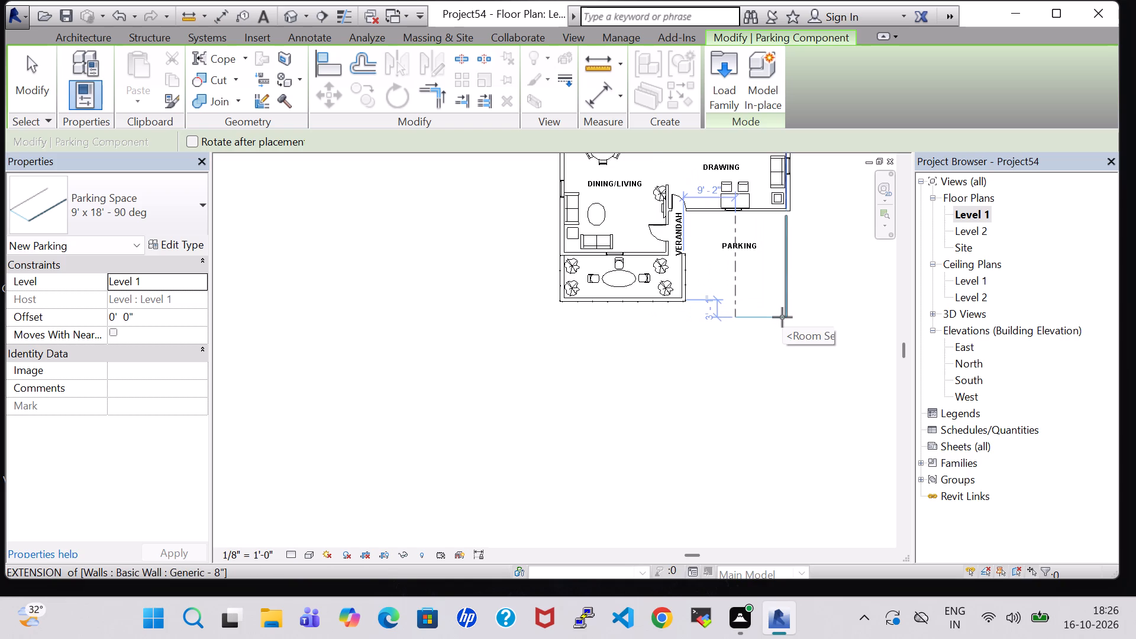
scroll(782, 317, "up", 5)
middle_click_drag(782, 317, 772, 411)
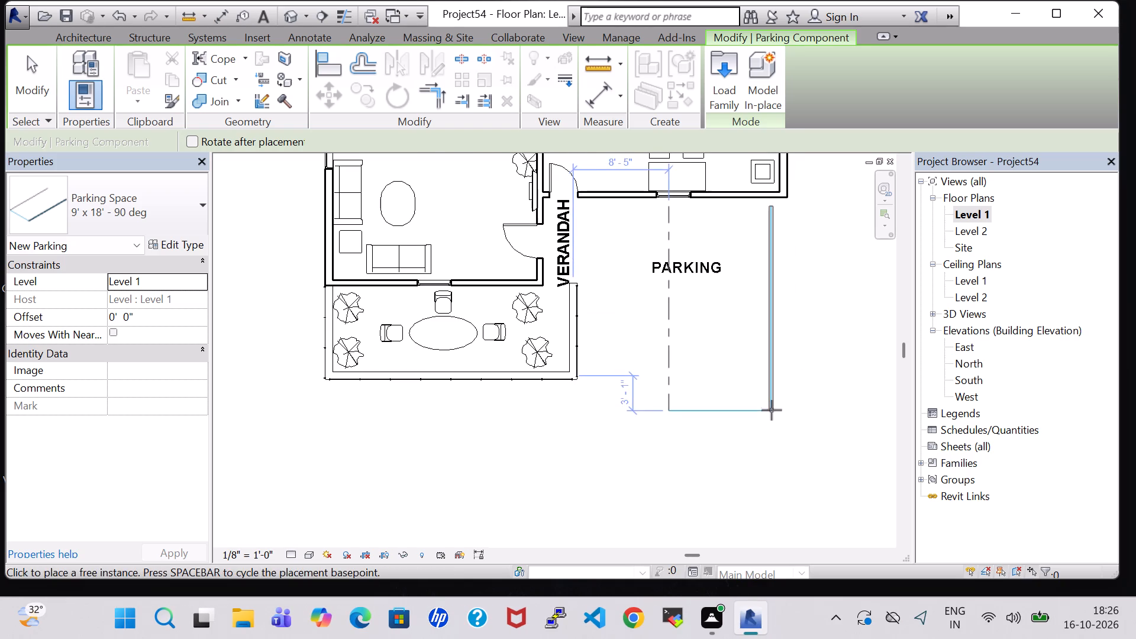
left_click(773, 402)
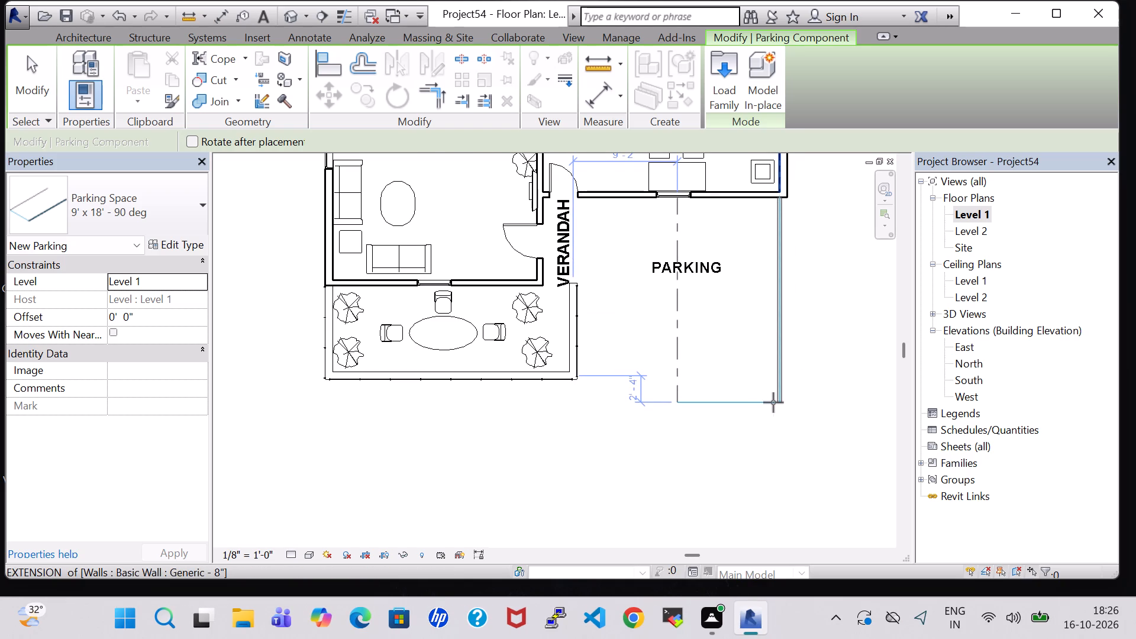
key("Escape")
key("Escape")
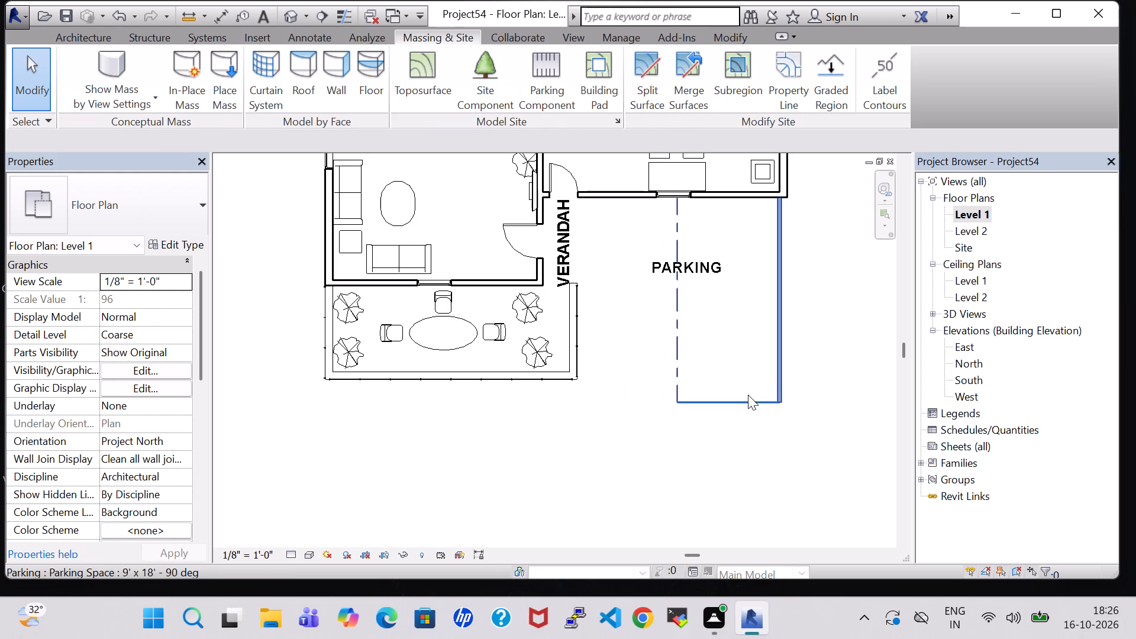
Set the parking space type's pl dimension to 14' 0".
left_click(748, 395)
left_click(751, 399)
left_click(166, 241)
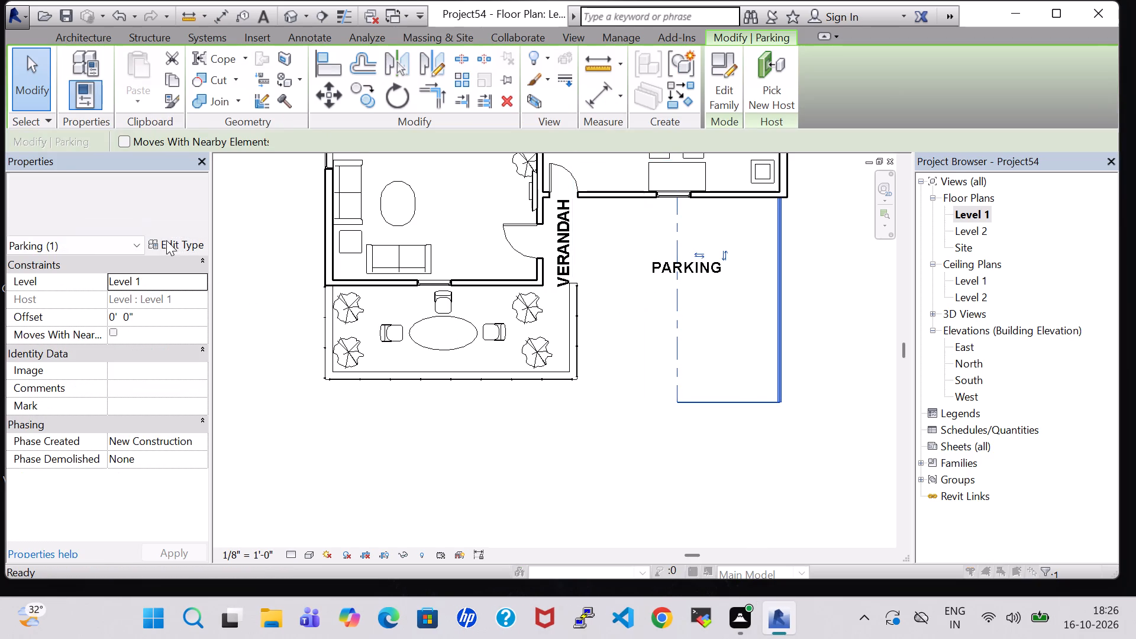
left_click(796, 335)
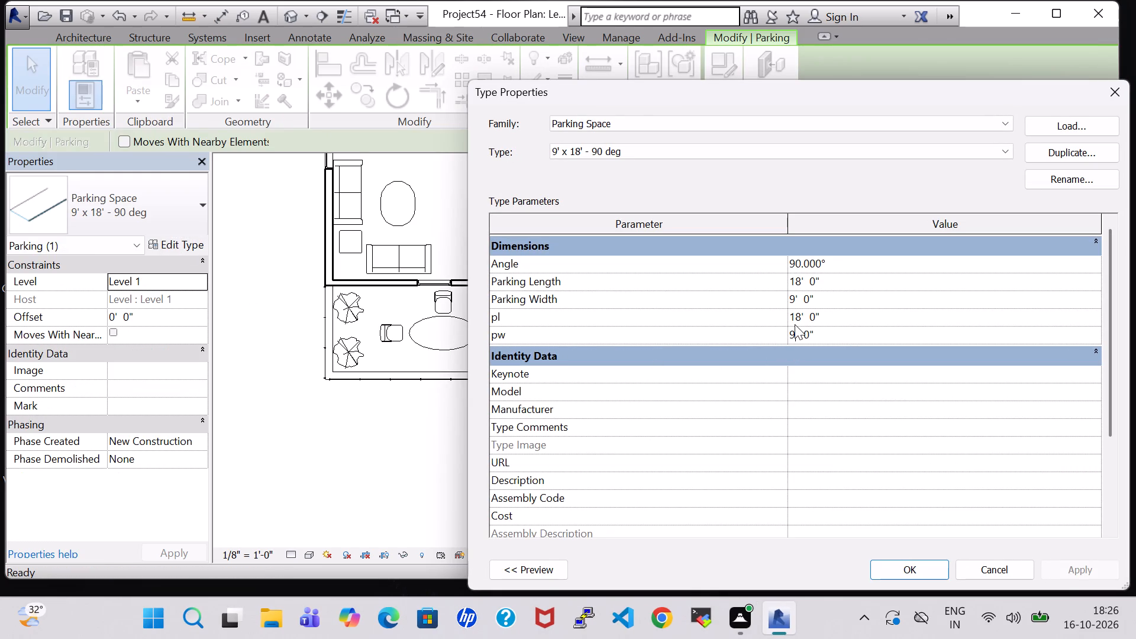
left_click(802, 317)
key("BackSpace")
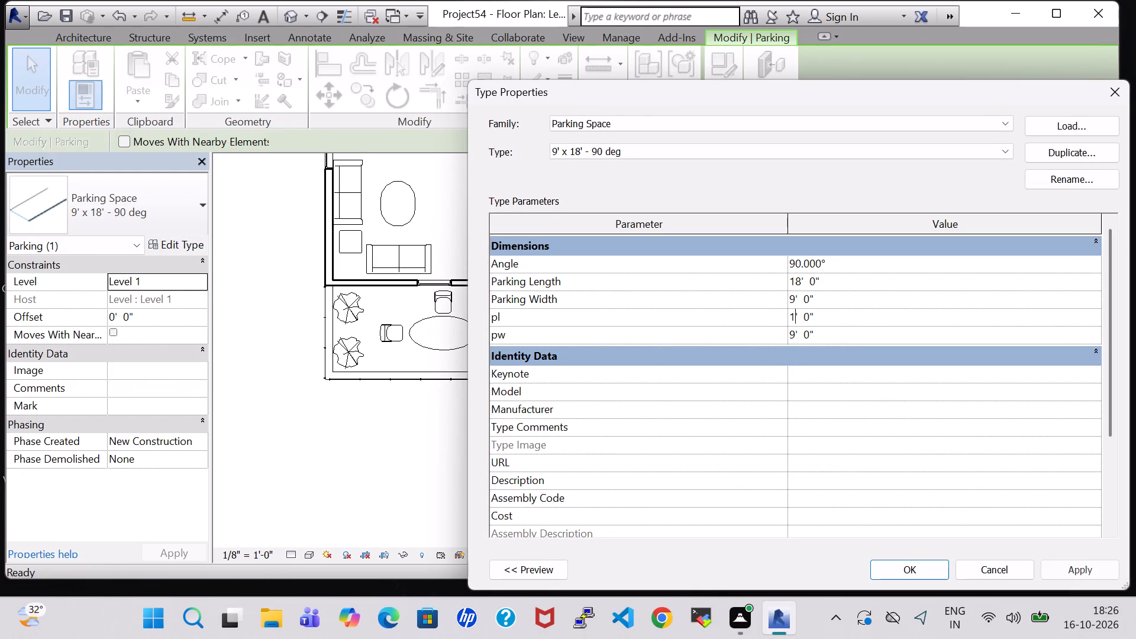
key("4")
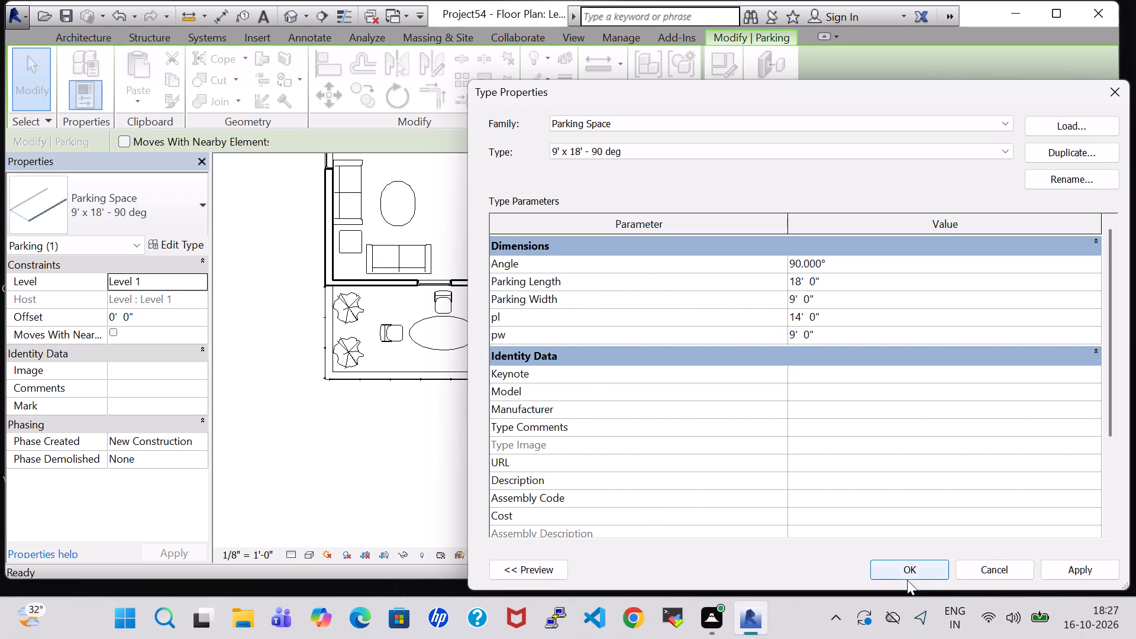
left_click(907, 580)
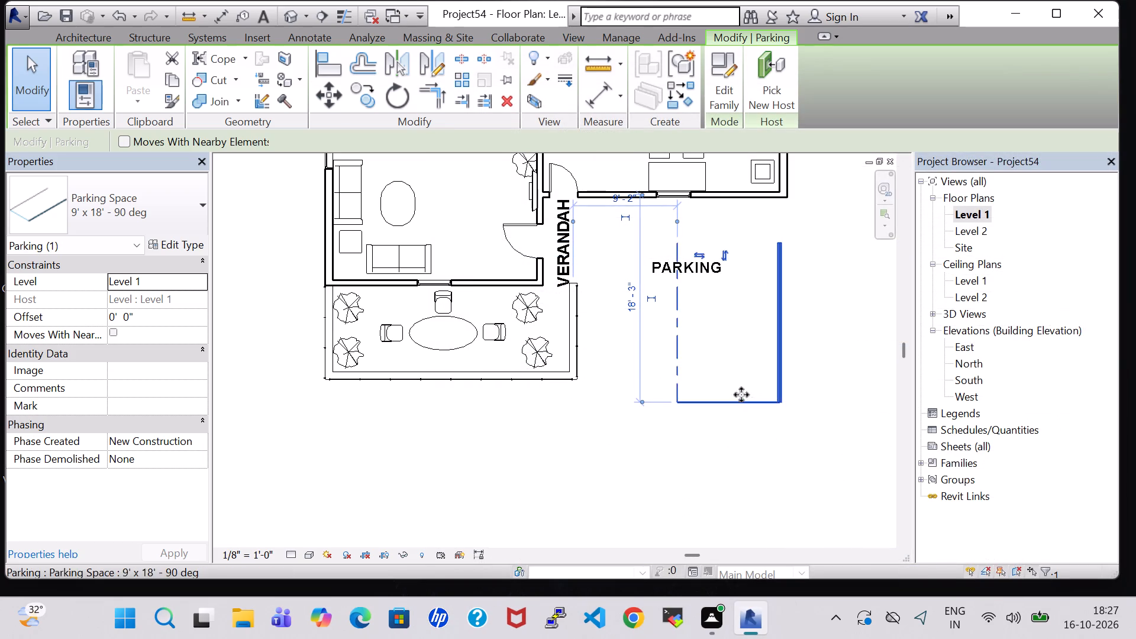
Nudge the parking space towards the house so its front line aligns with the seating area's front edge.
left_click(747, 407)
key("Up")
key("Up")
key("Up")
key("Up")
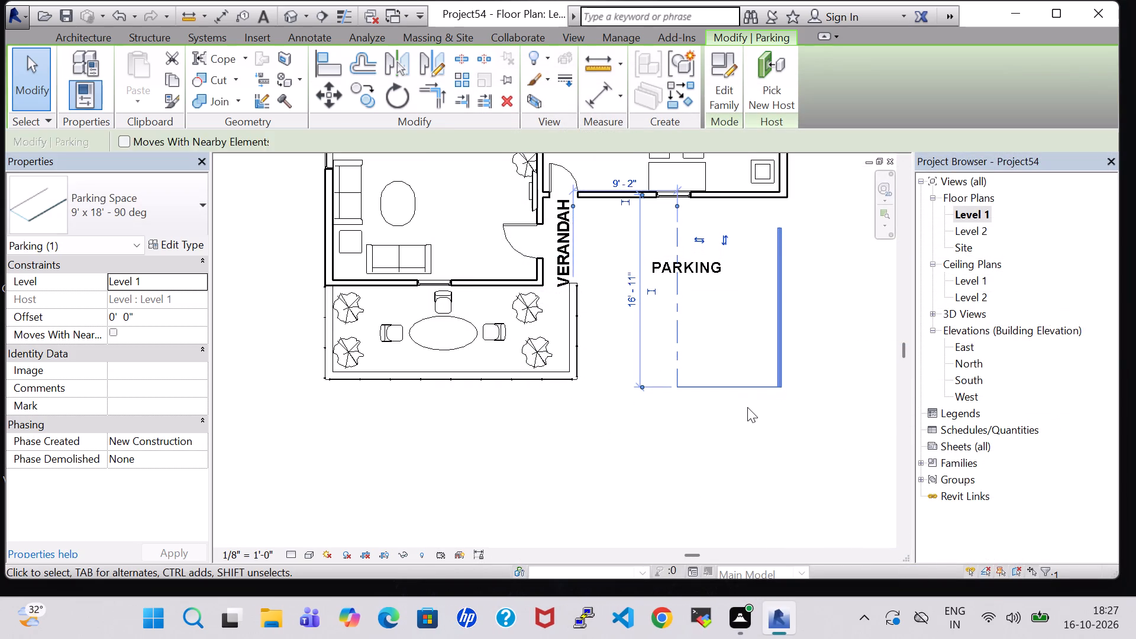
key("Up")
key("Up")
key("Up")
key("Up")
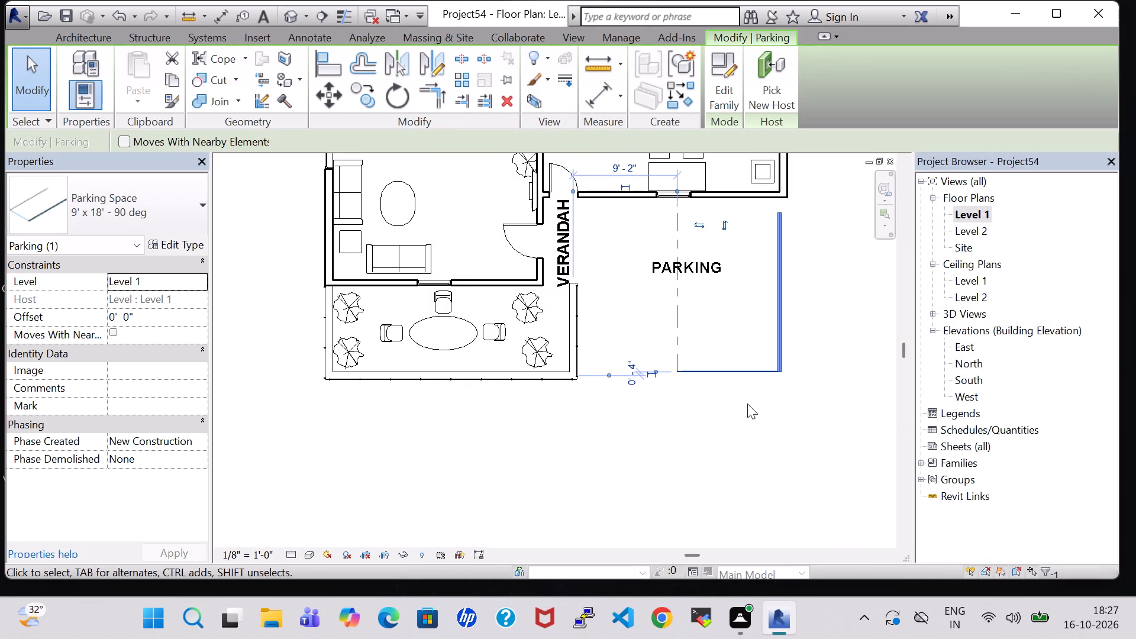
key("Down")
key("Down")
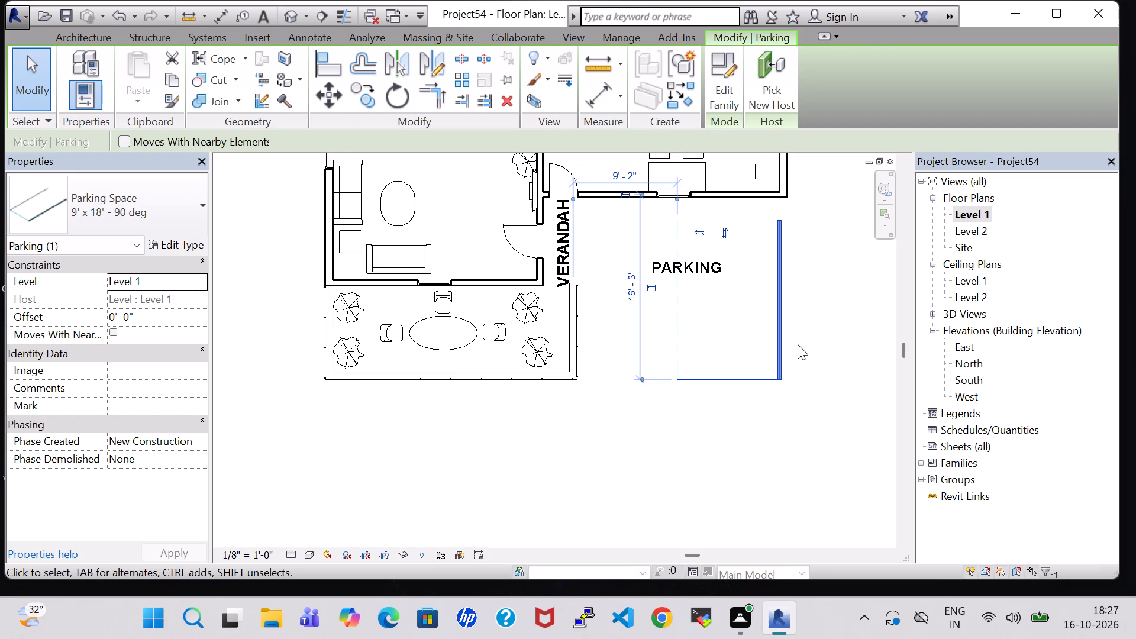
left_click(798, 344)
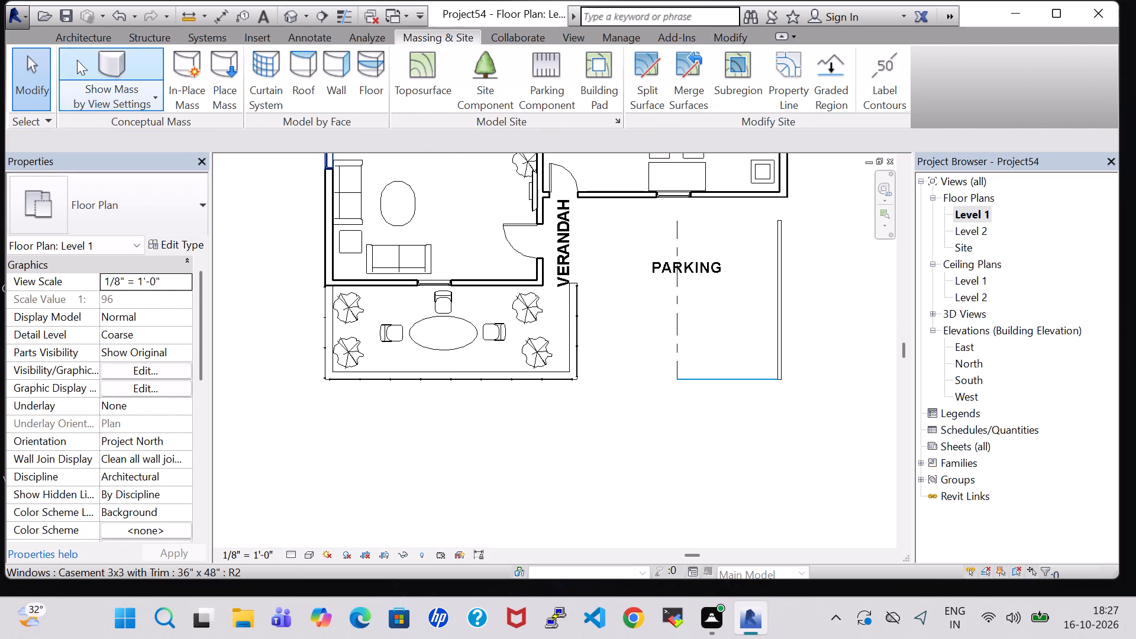
Start loading another component family and look through the US Imperial library's folders.
left_click(82, 38)
left_click(179, 75)
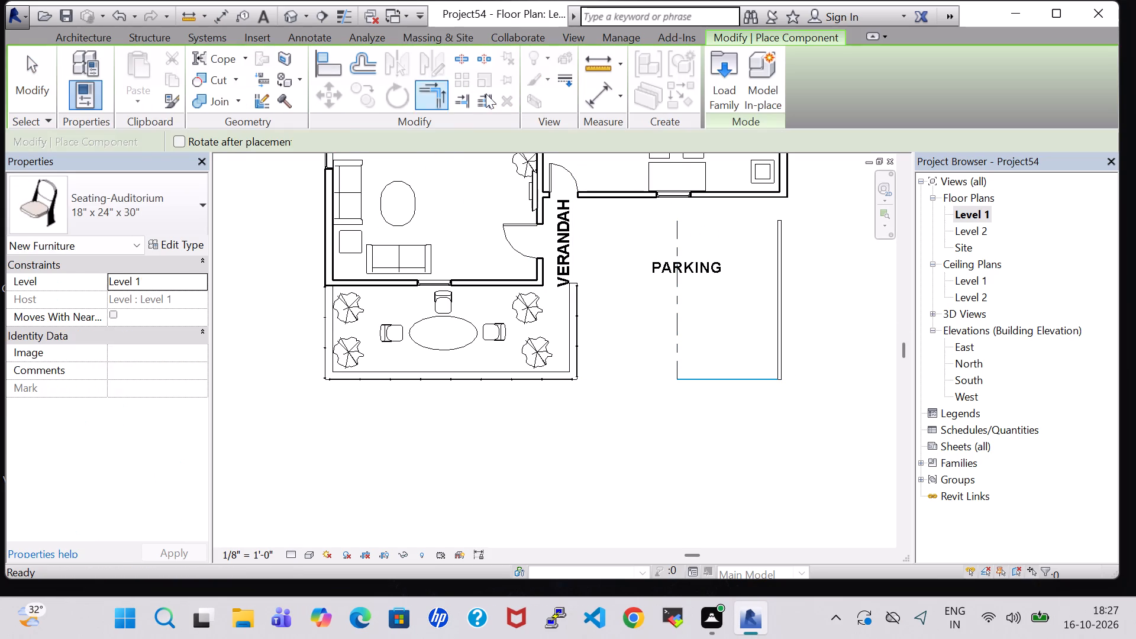
double_click(720, 95)
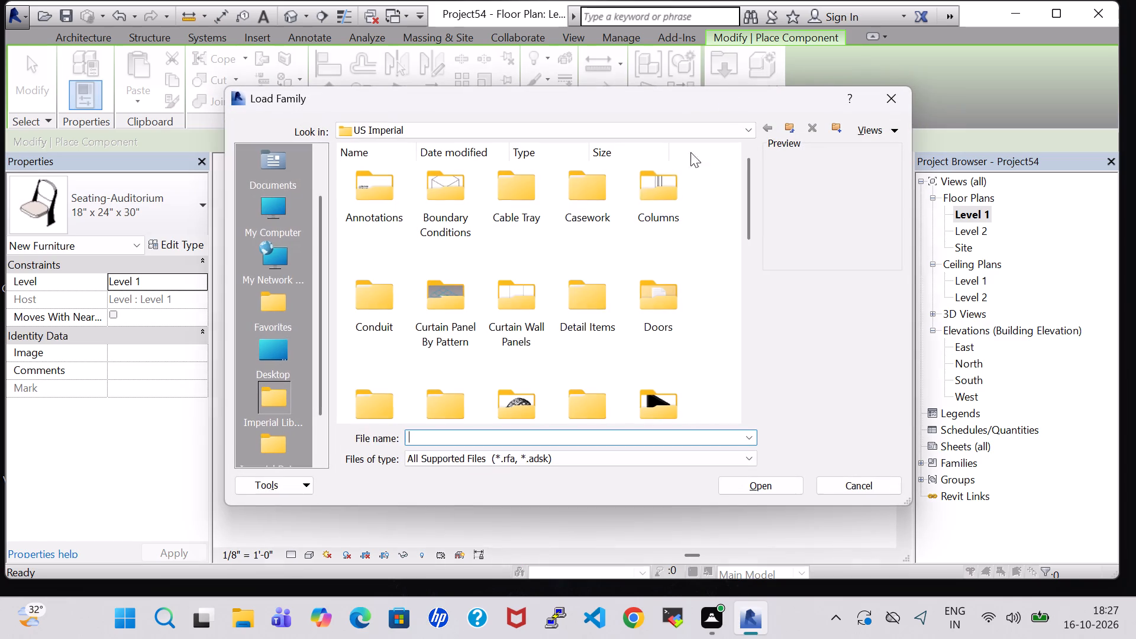
scroll(563, 291, "down", 2)
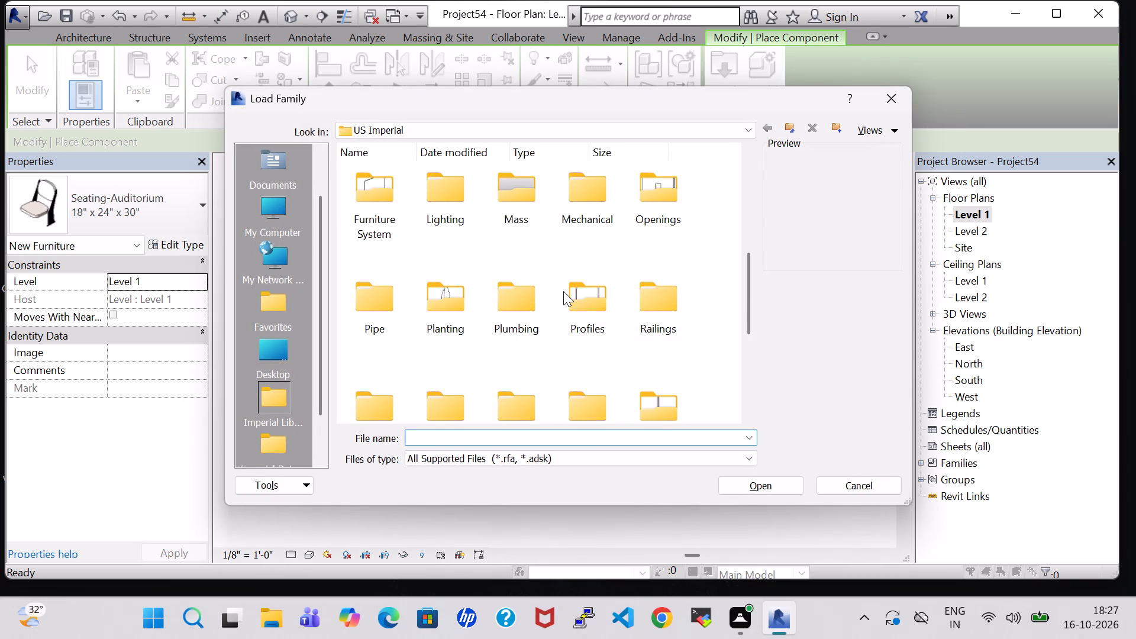
scroll(563, 291, "down", 3)
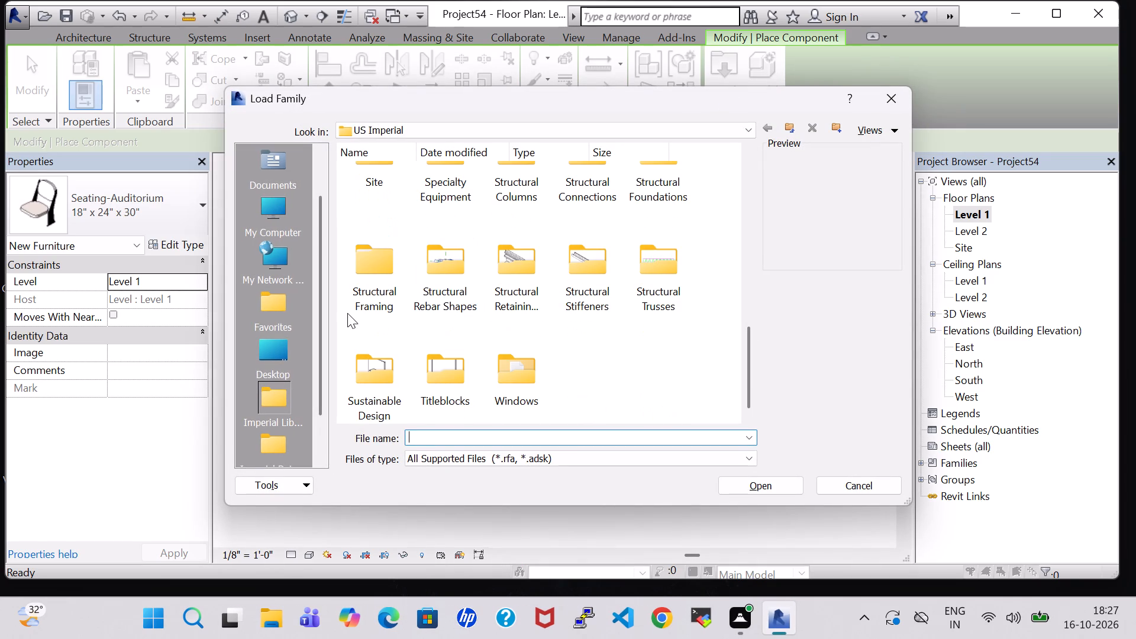
Load the RPC Beetle car family from the Entourage library folder and place one car in the parking space.
scroll(372, 320, "up", 2)
left_click(524, 288)
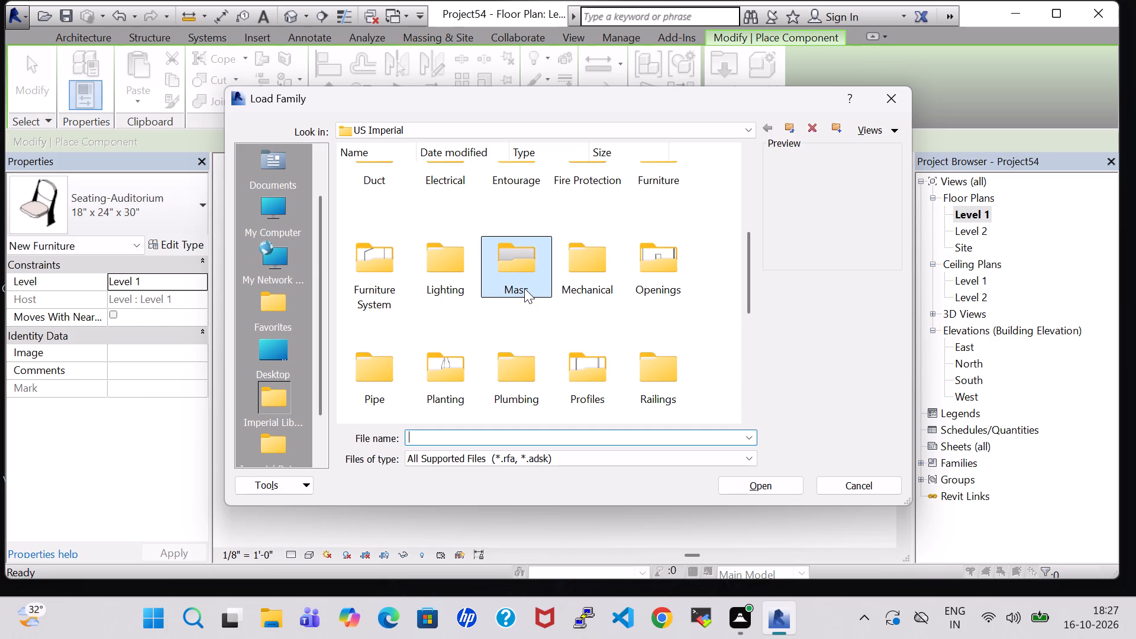
key("s")
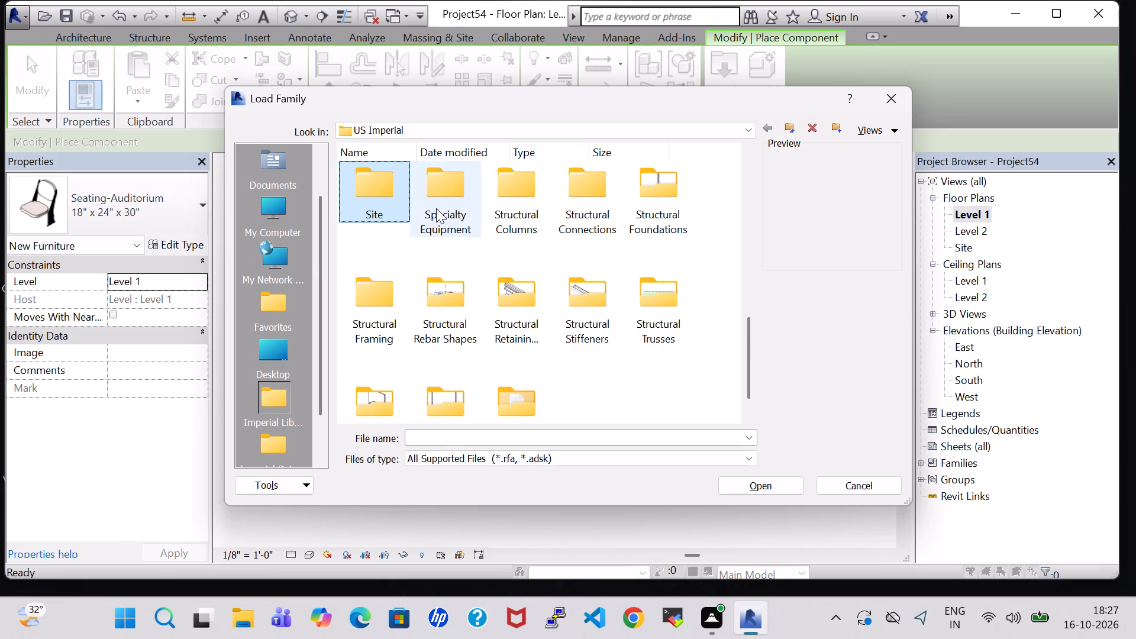
scroll(554, 264, "up", 5)
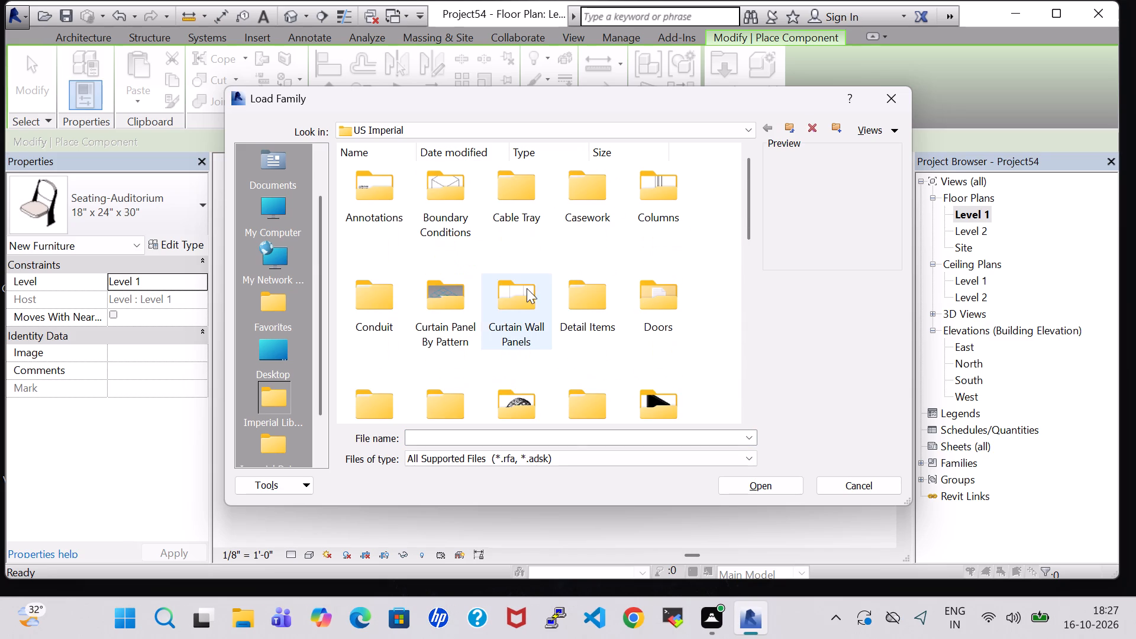
double_click(524, 398)
double_click(382, 179)
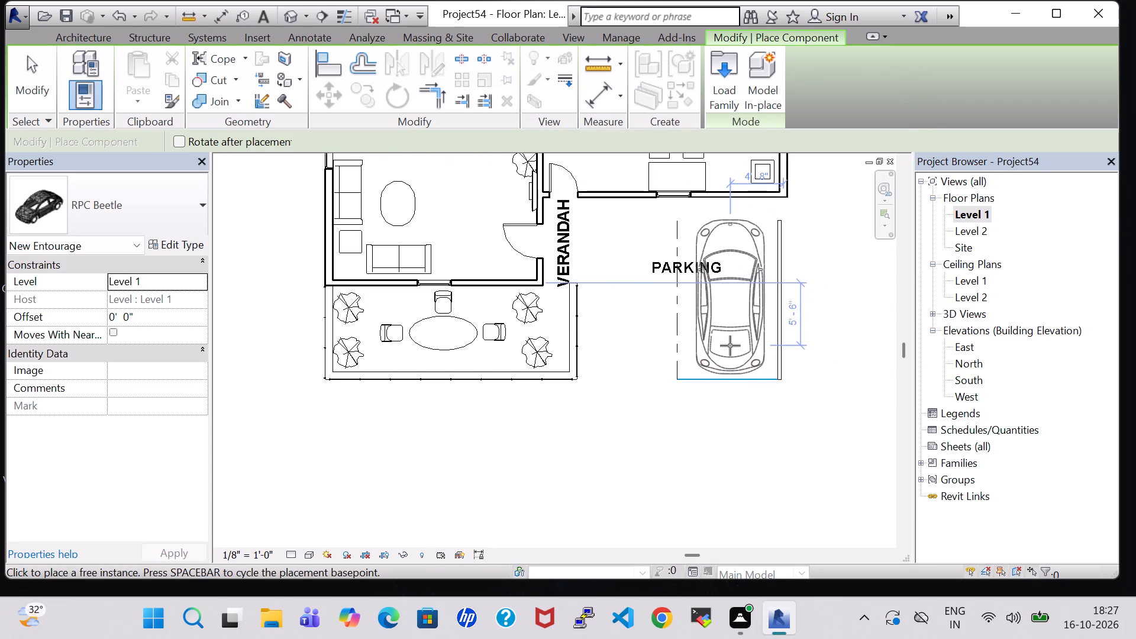
left_click(730, 346)
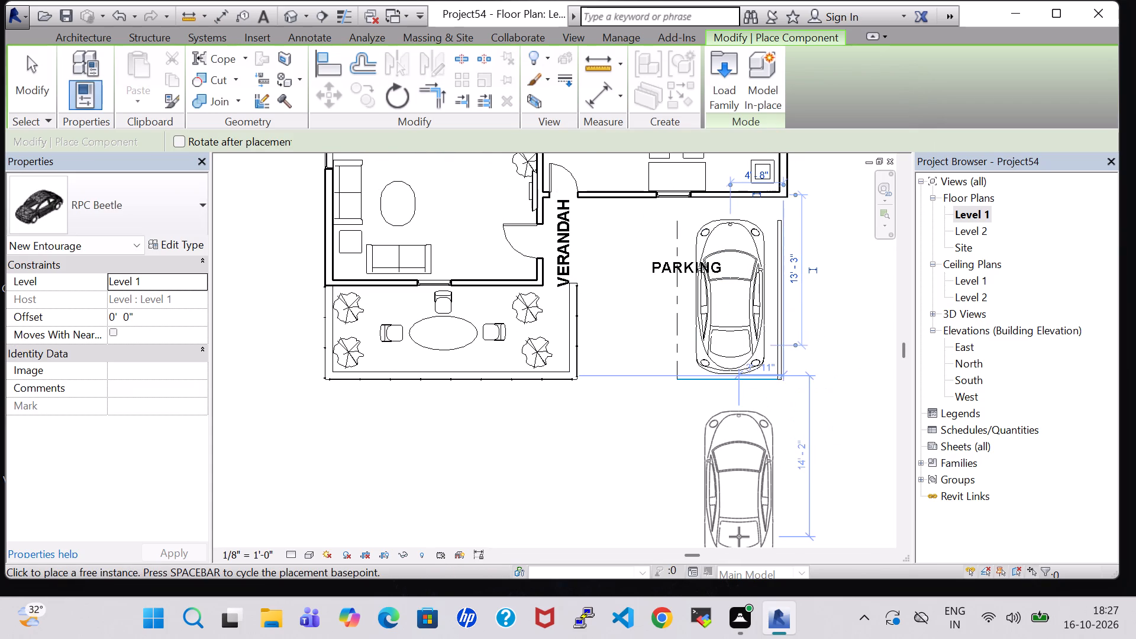
key("Escape")
key("Escape")
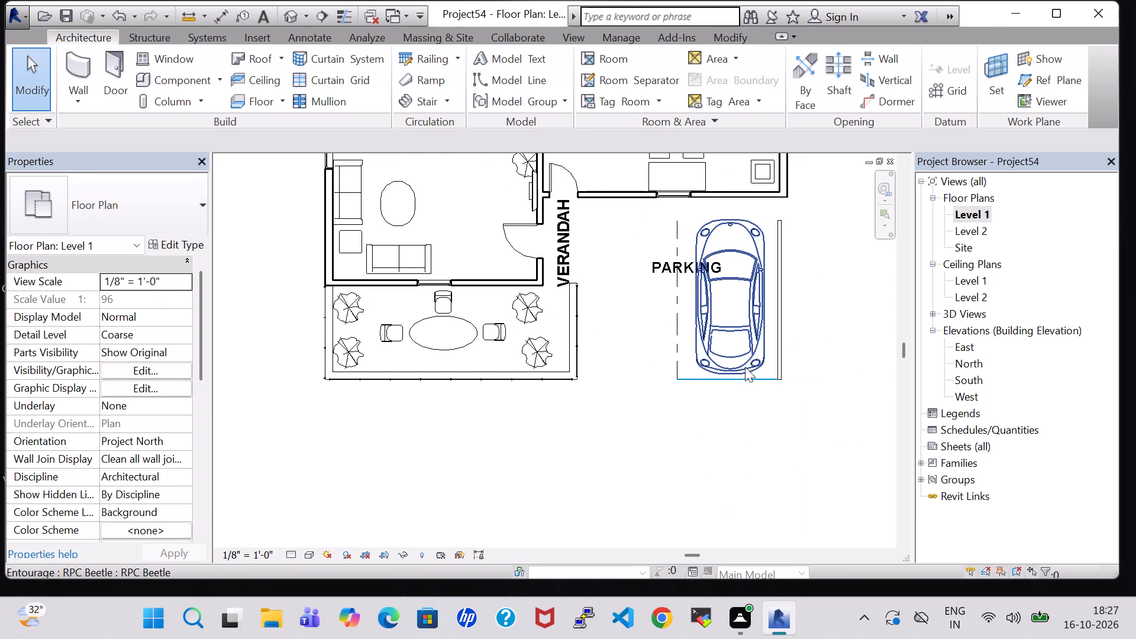
Nudge the 9' x 18' parking space toward the house wall, to about 1'-2" from the verandah's front edge line.
left_click(758, 377)
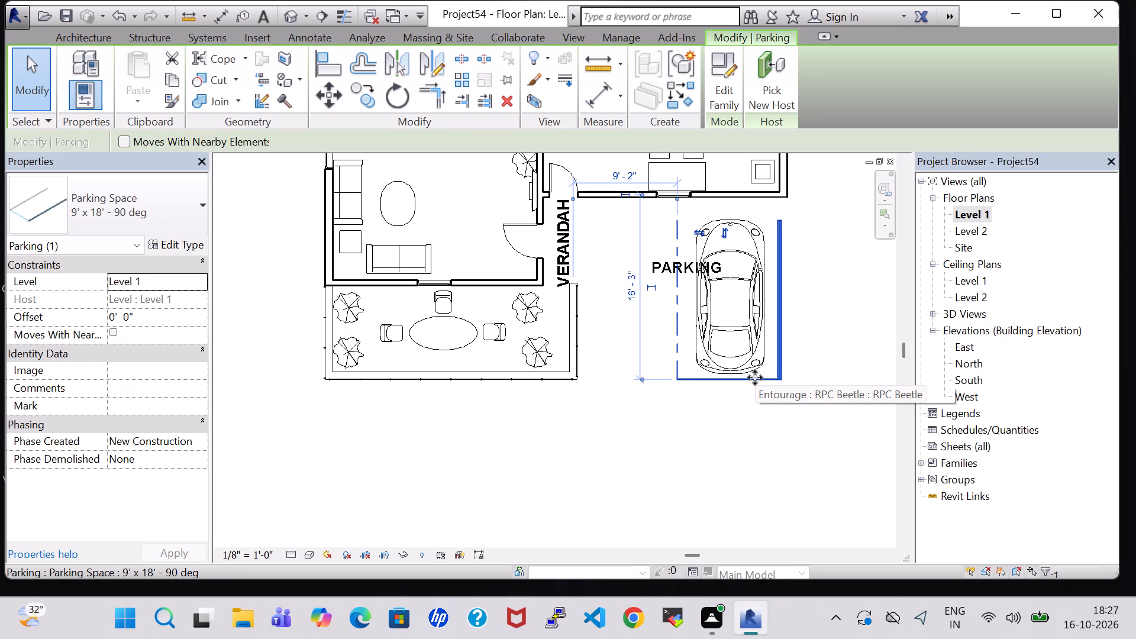
left_click_drag(675, 196, 675, 209)
scroll(675, 209, "up", 5)
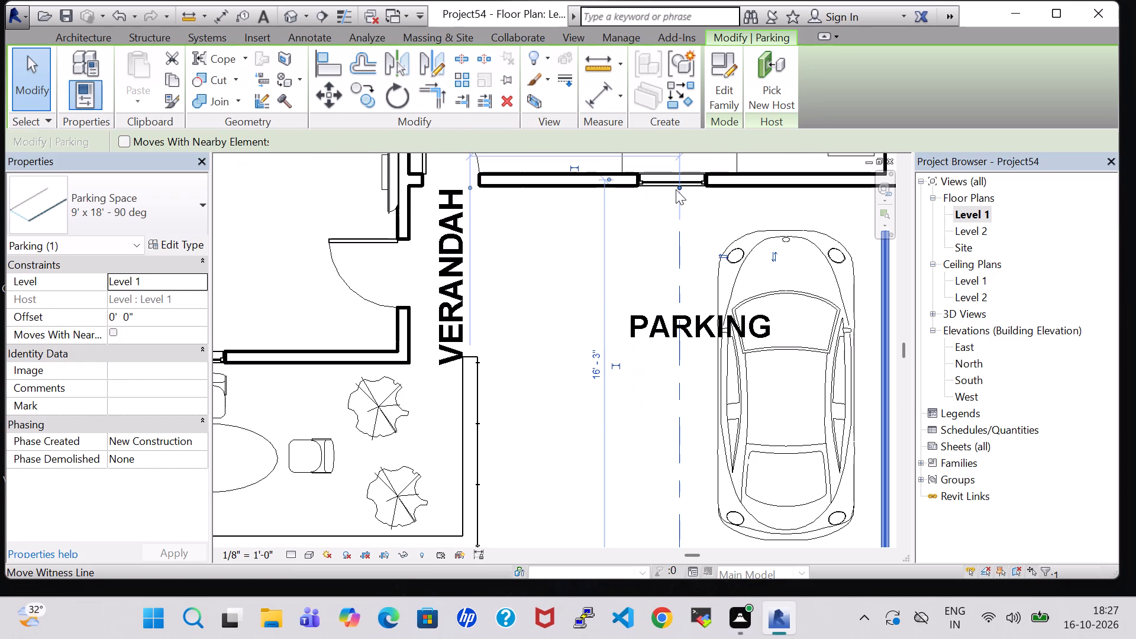
left_click(679, 189)
left_click_drag(679, 186, 679, 191)
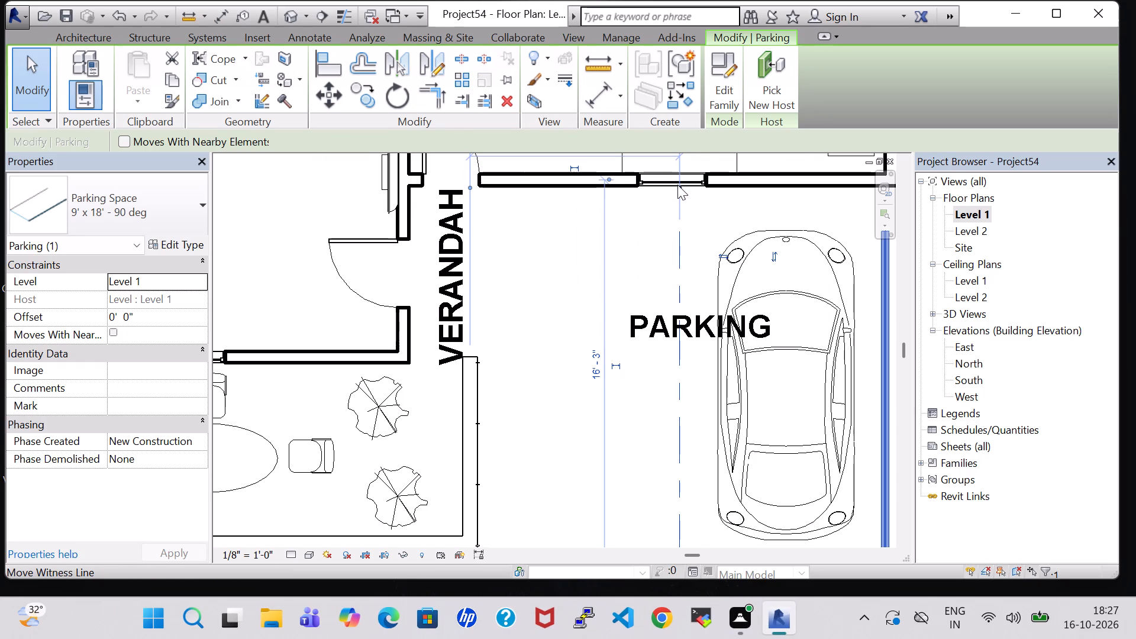
double_click(677, 185)
scroll(661, 218, "down", 4)
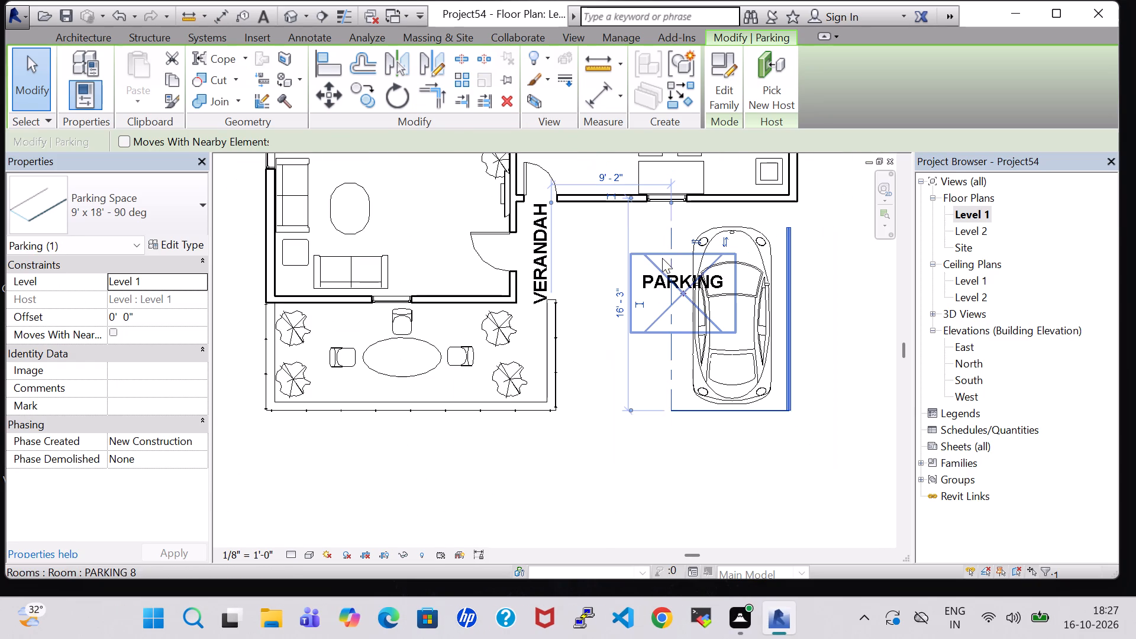
key("Up")
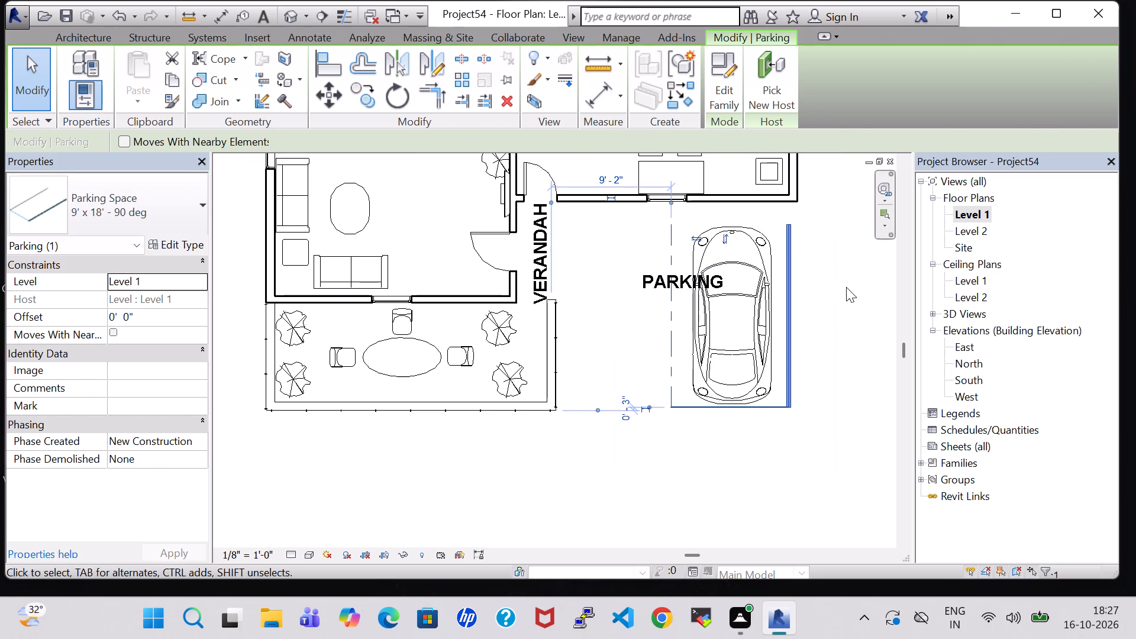
left_click(846, 287)
left_click(788, 286)
key("Up")
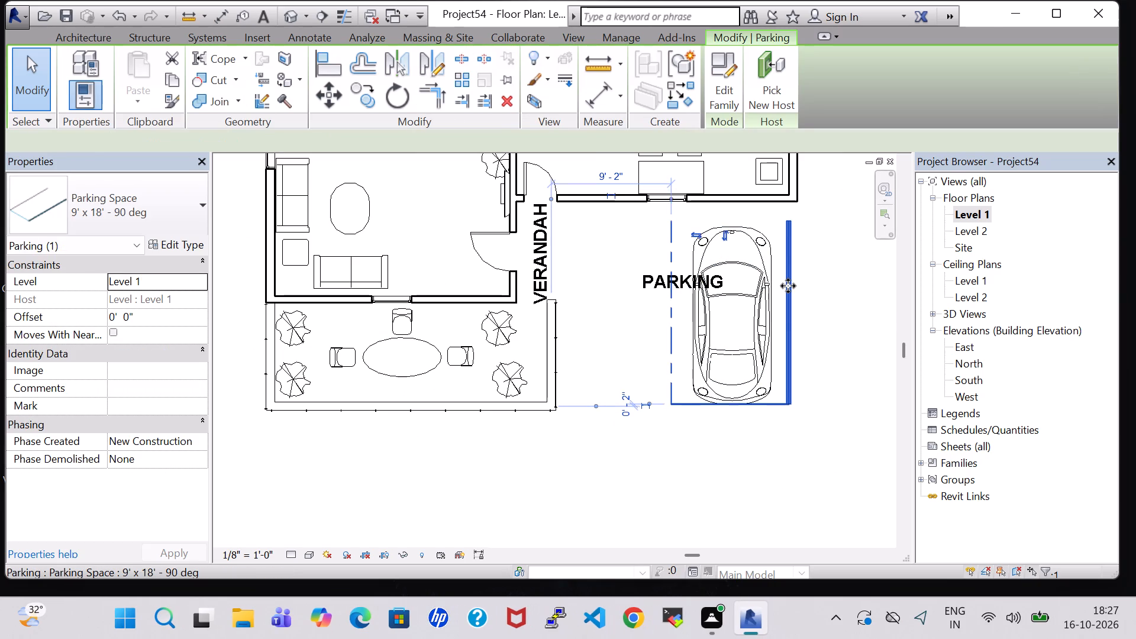
key("Up")
key("Up")
key("Up")
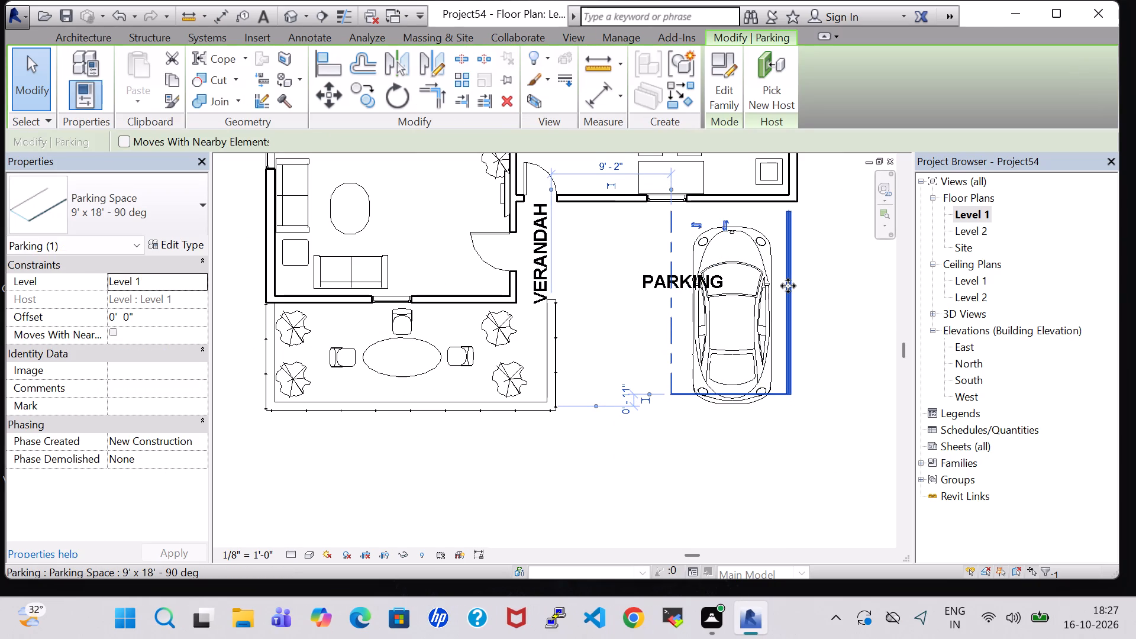
key("Up")
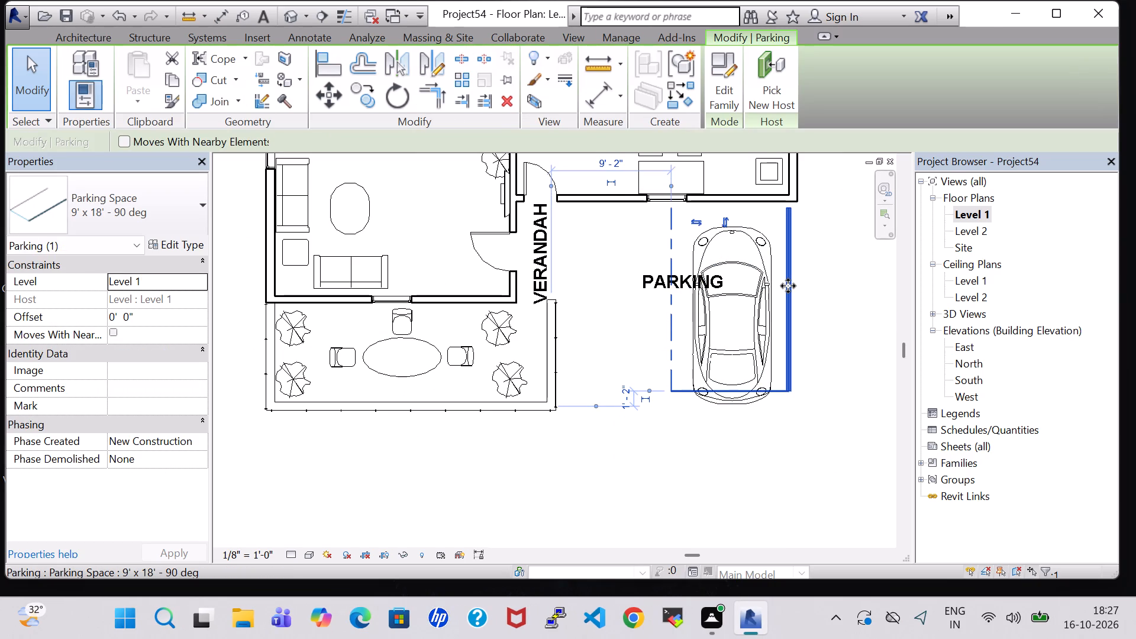
left_click(844, 307)
Nudge the RPC Beetle toward the house so the whole car sits inside the parking space lines.
left_click(758, 289)
key("Up")
key("Up")
key("Up")
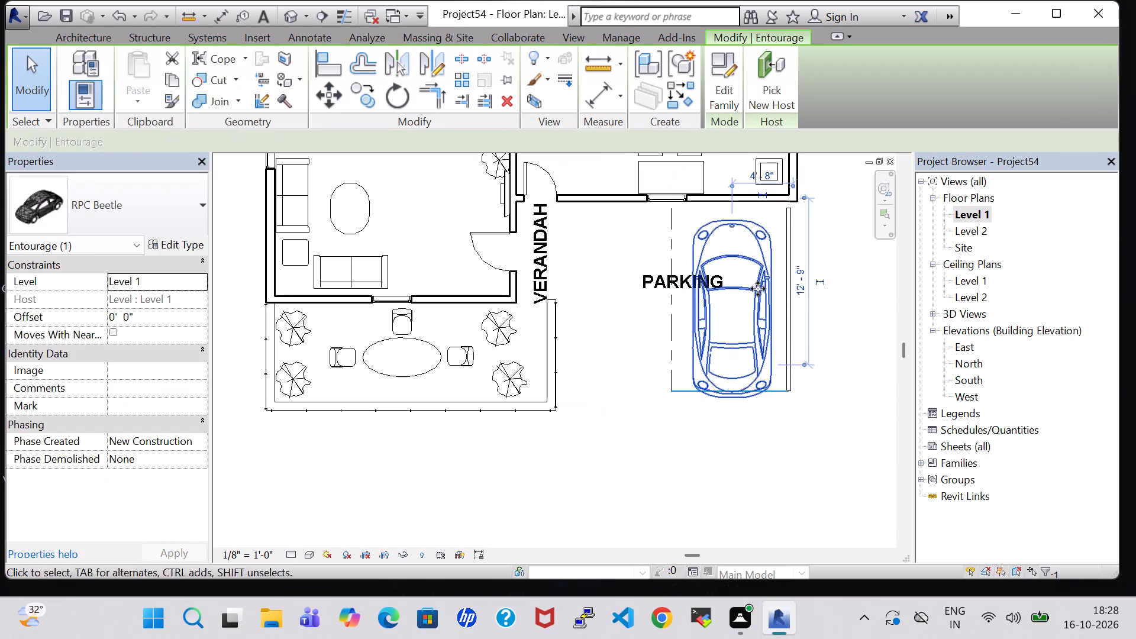
key("Up")
key("Up")
Nudge the parking space slightly back from the house, to about 0'-8" from the verandah's front edge line.
left_click(788, 319)
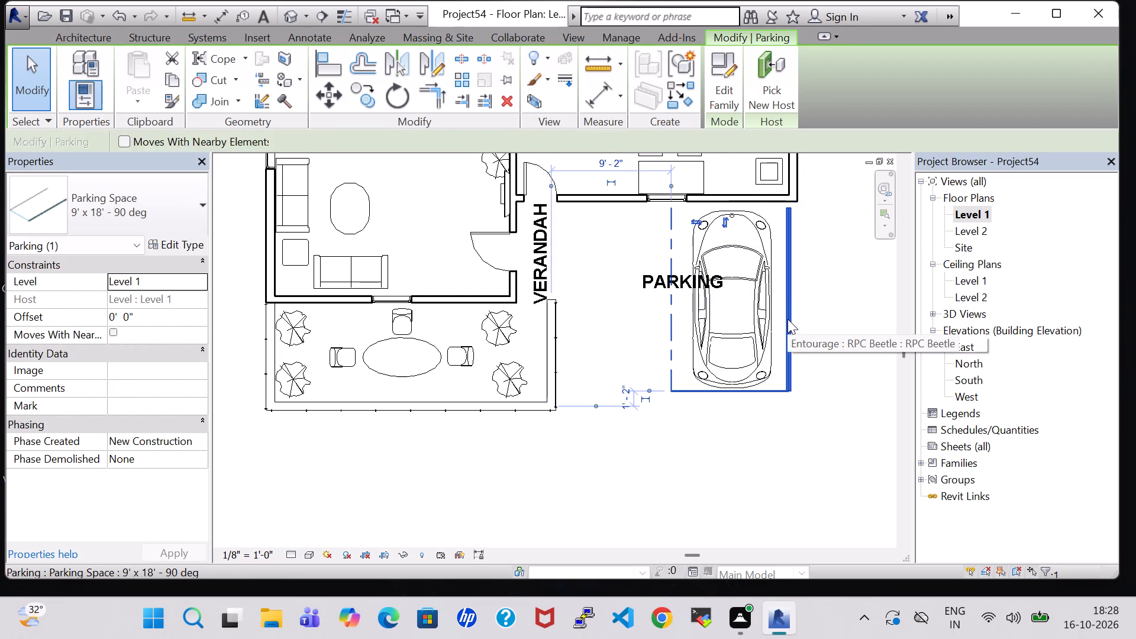
key("Down")
key("Down")
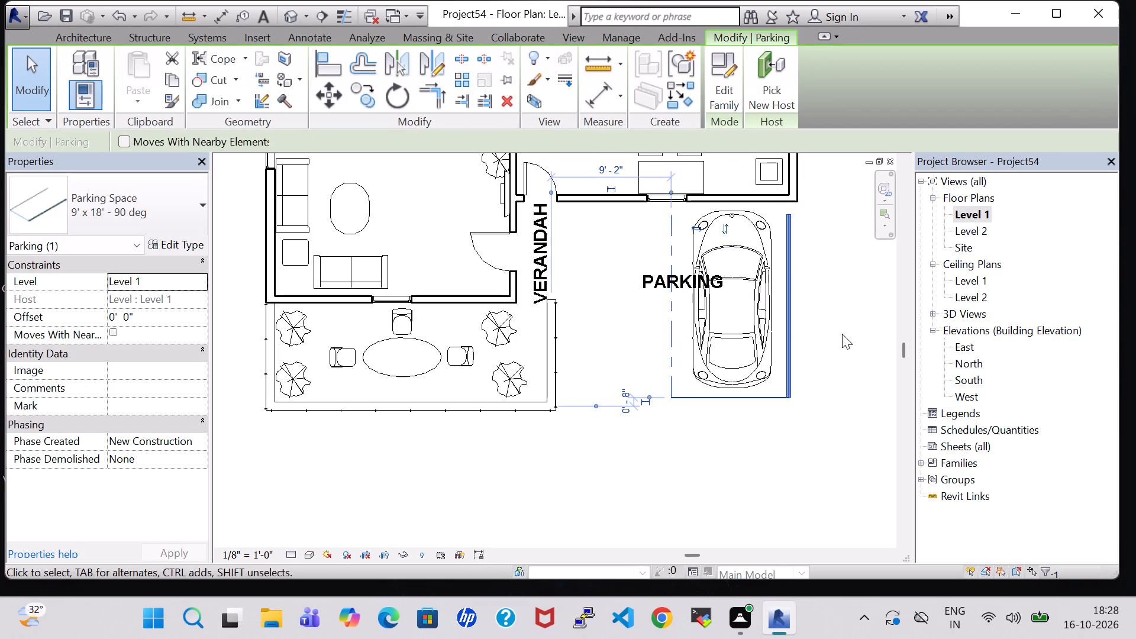
left_click(842, 334)
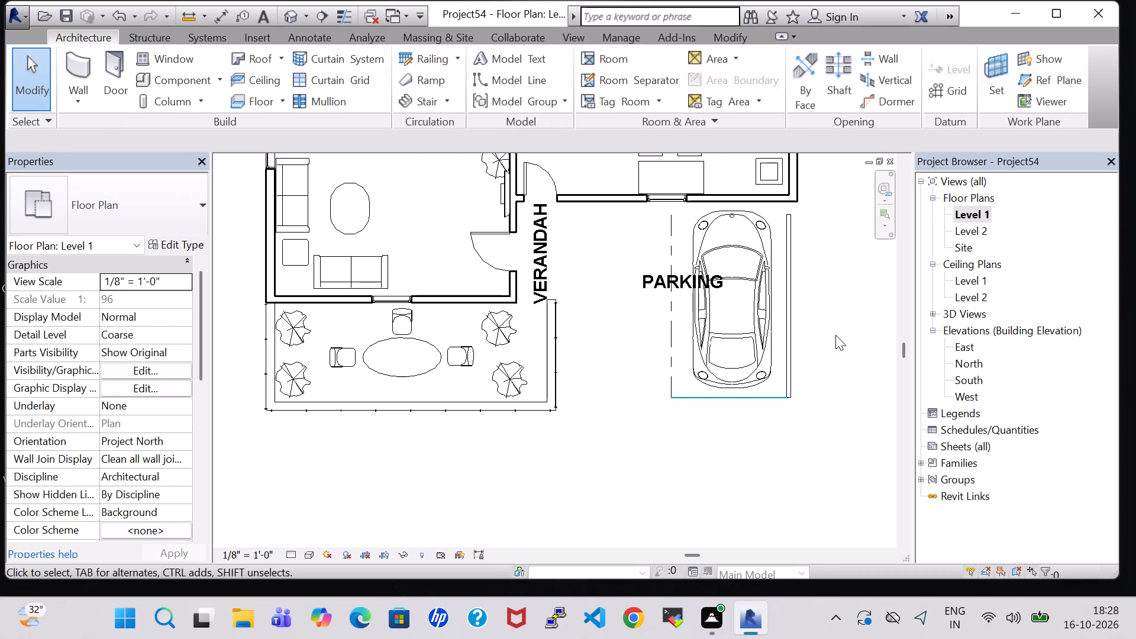
Open the default 3D view and examine the parked car, parking space and verandah from several angles.
scroll(835, 335, "down", 1)
left_click(294, 12)
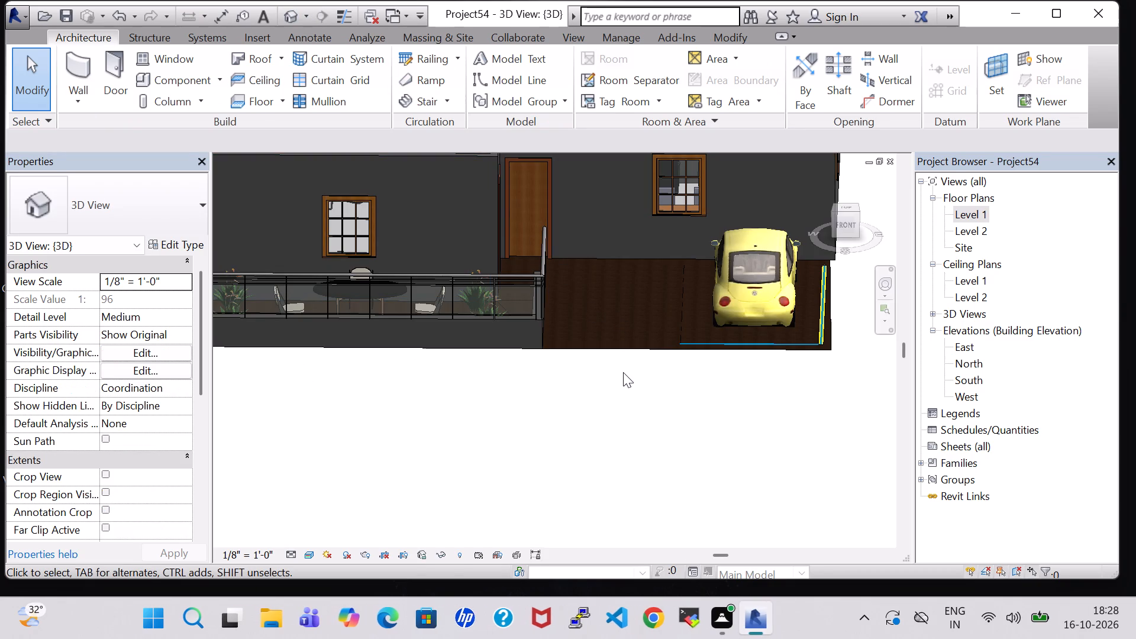
middle_click_drag(623, 372, 617, 463, "shift")
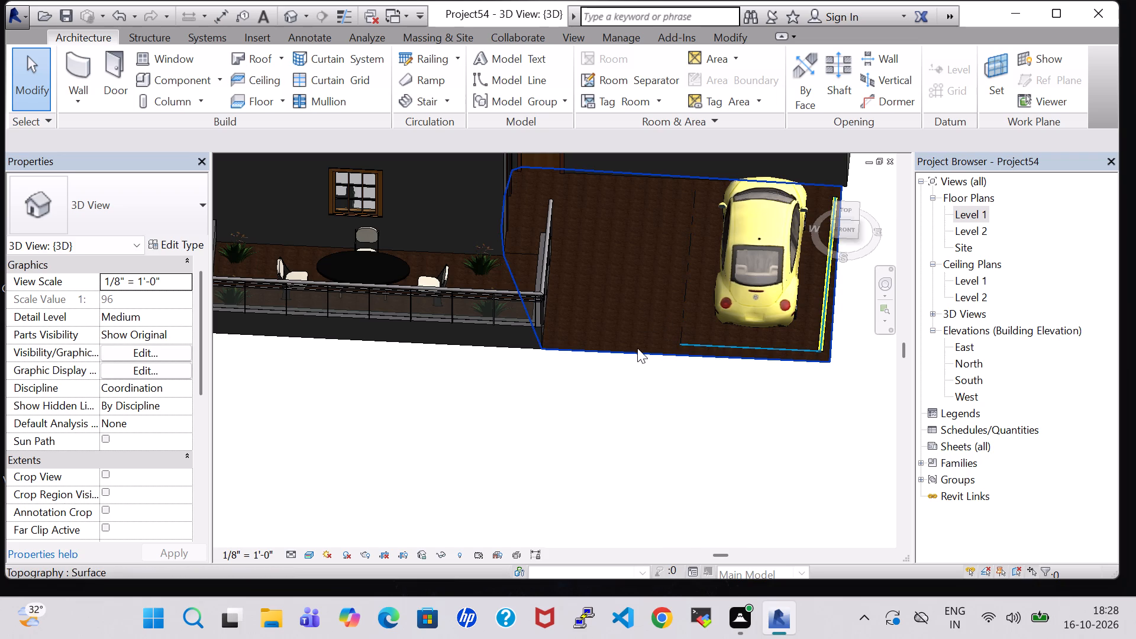
left_click(662, 390)
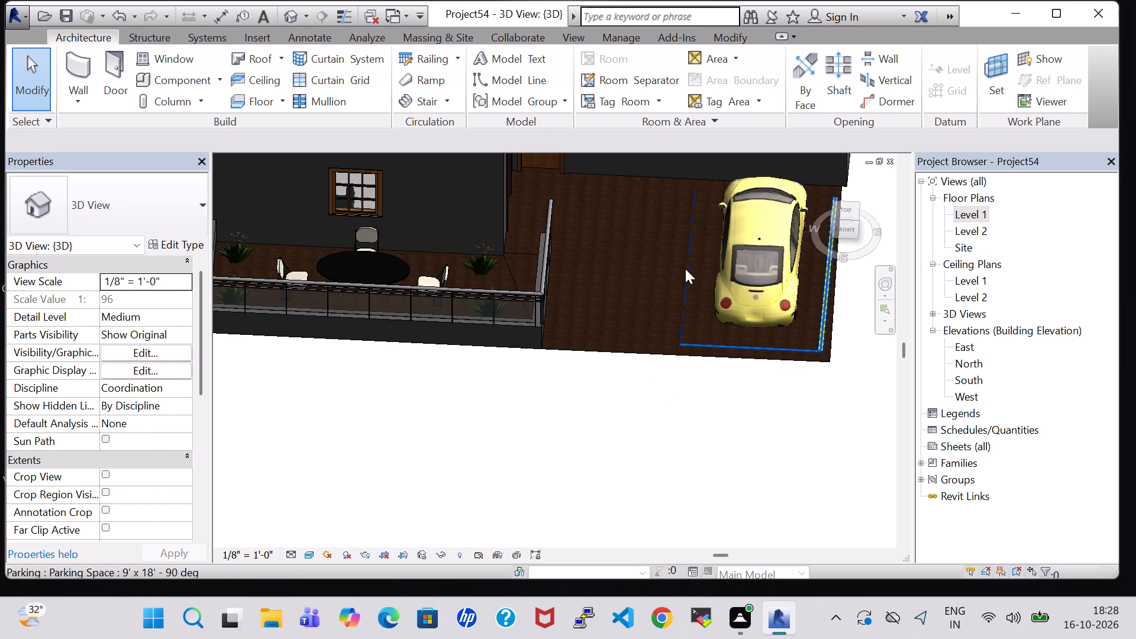
left_click(682, 412)
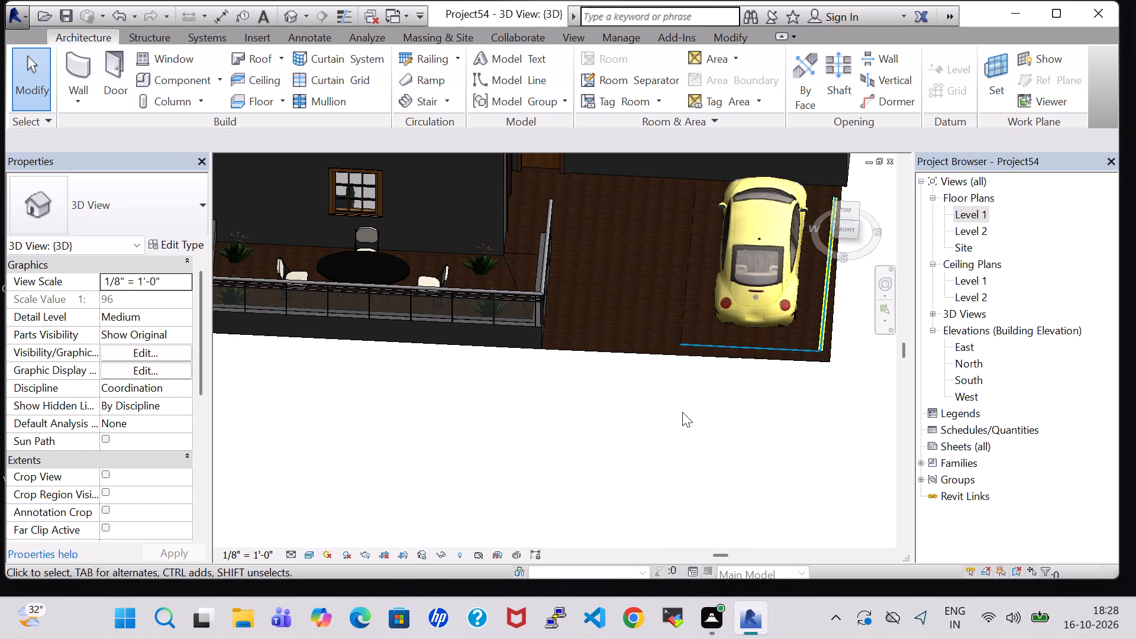
scroll(682, 412, "down", 2)
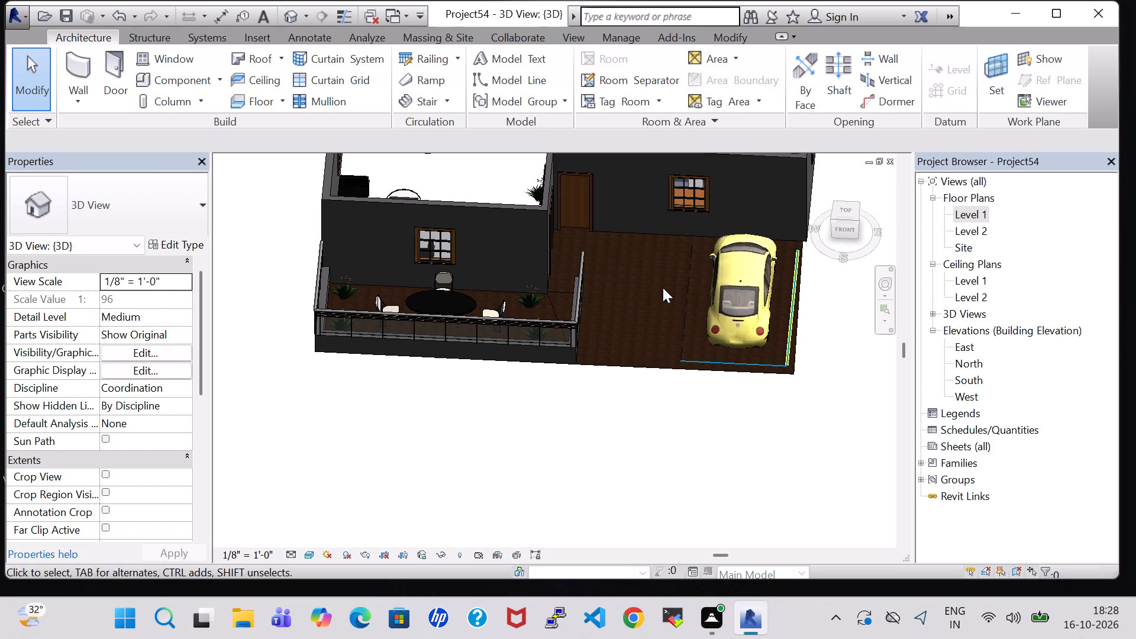
middle_click_drag(644, 373, 612, 369, "shift")
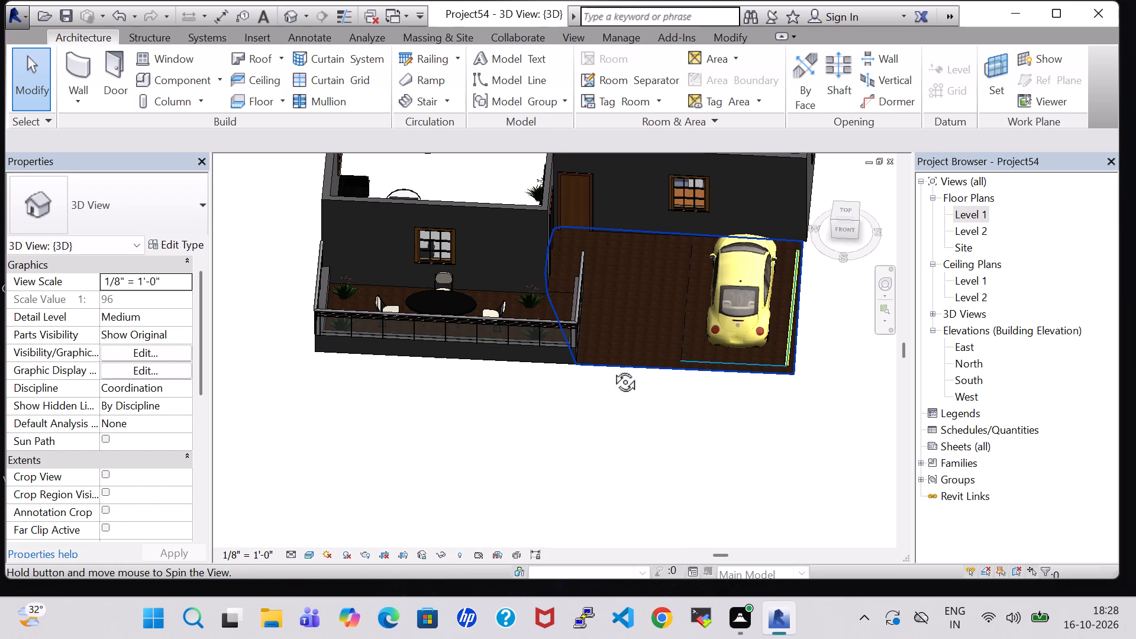
middle_click_drag(612, 369, 551, 334, "shift")
middle_click_drag(577, 221, 589, 298, "shift")
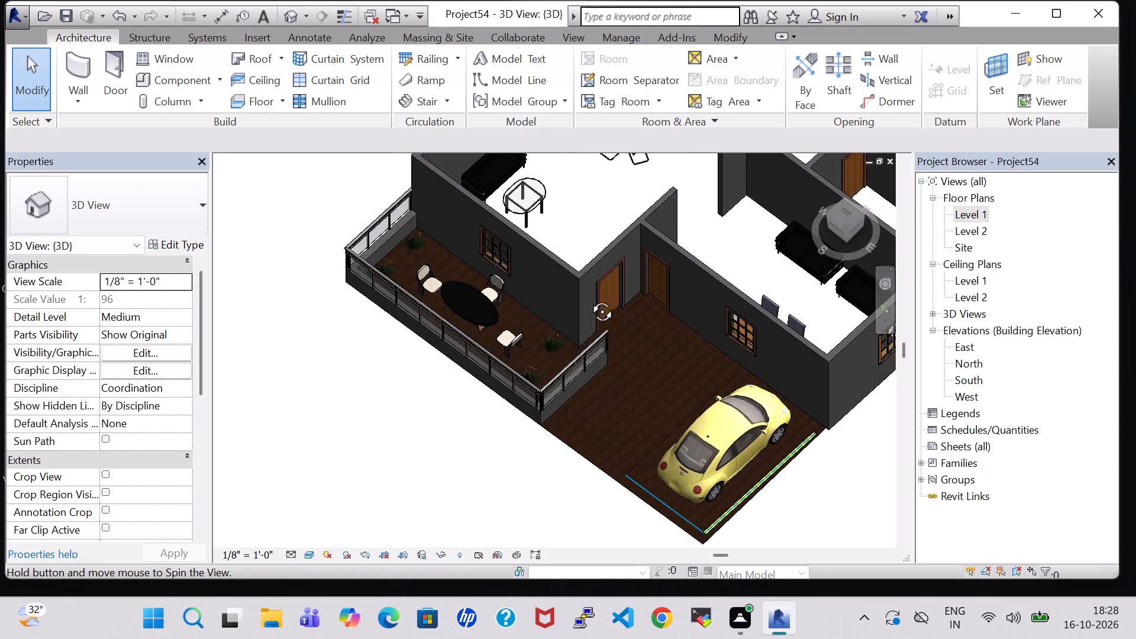
middle_click_drag(589, 298, 635, 331, "shift")
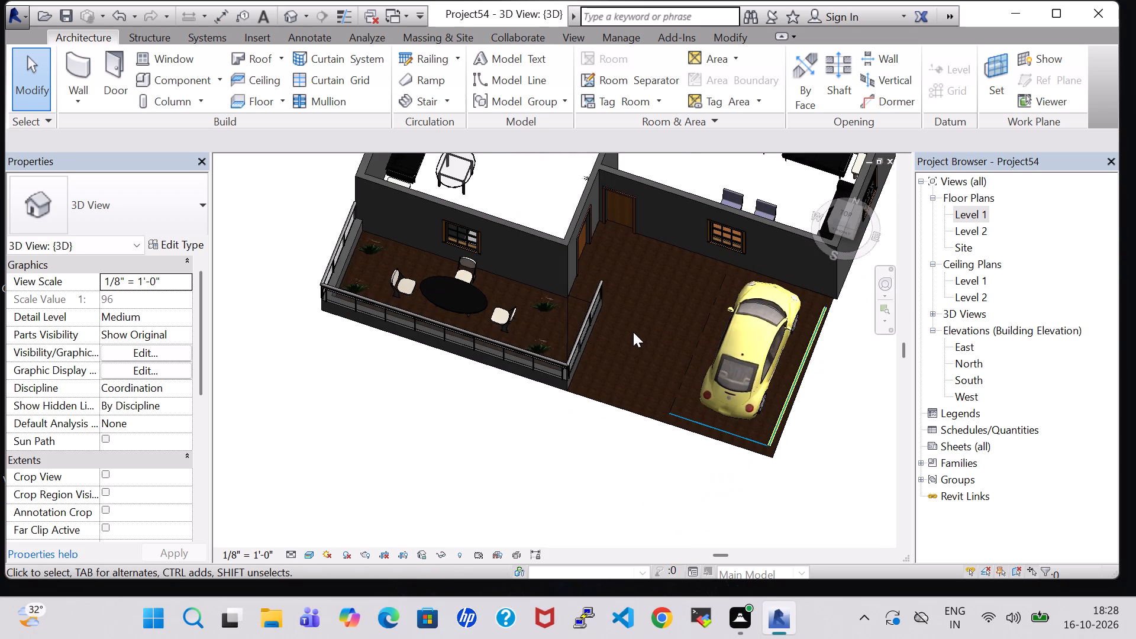
scroll(696, 172, "up", 1)
middle_click_drag(696, 172, 697, 248, "shift")
middle_click_drag(683, 188, 667, 282)
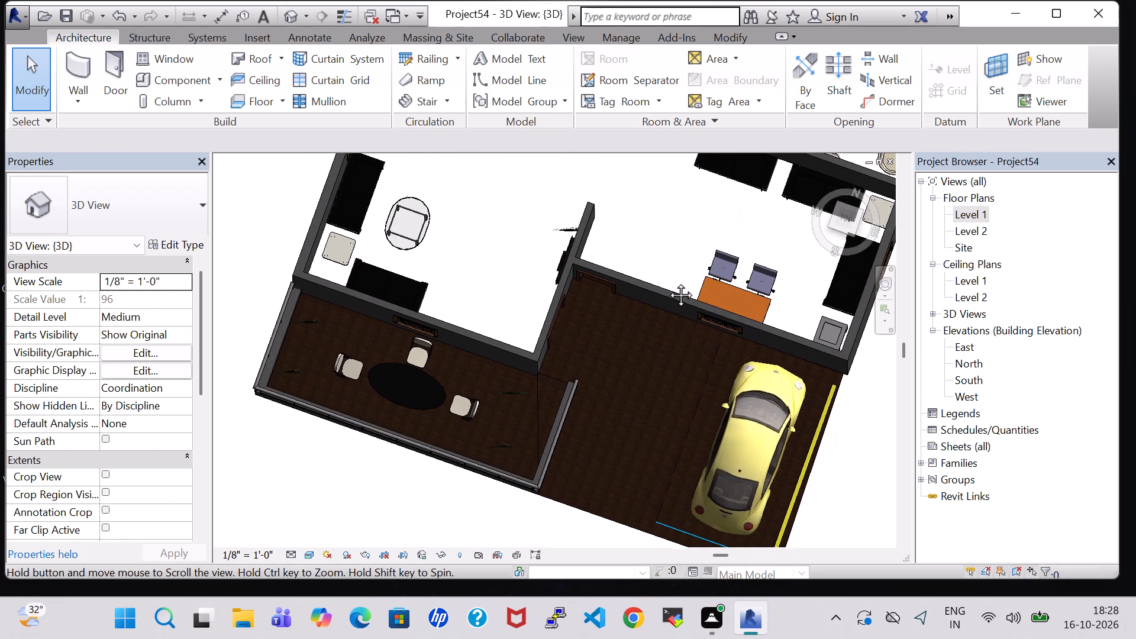
middle_click_drag(667, 282, 667, 283)
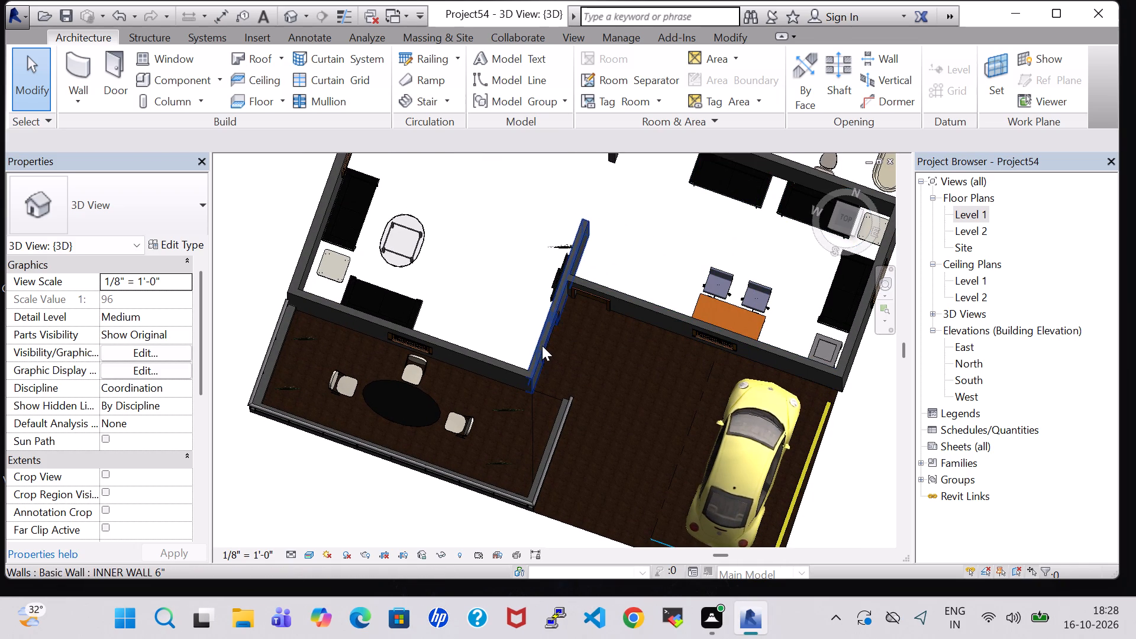
Change the Table-Dining Oval between the sofas to the 36" x 96" Glass Top type.
middle_click_drag(496, 270, 610, 314)
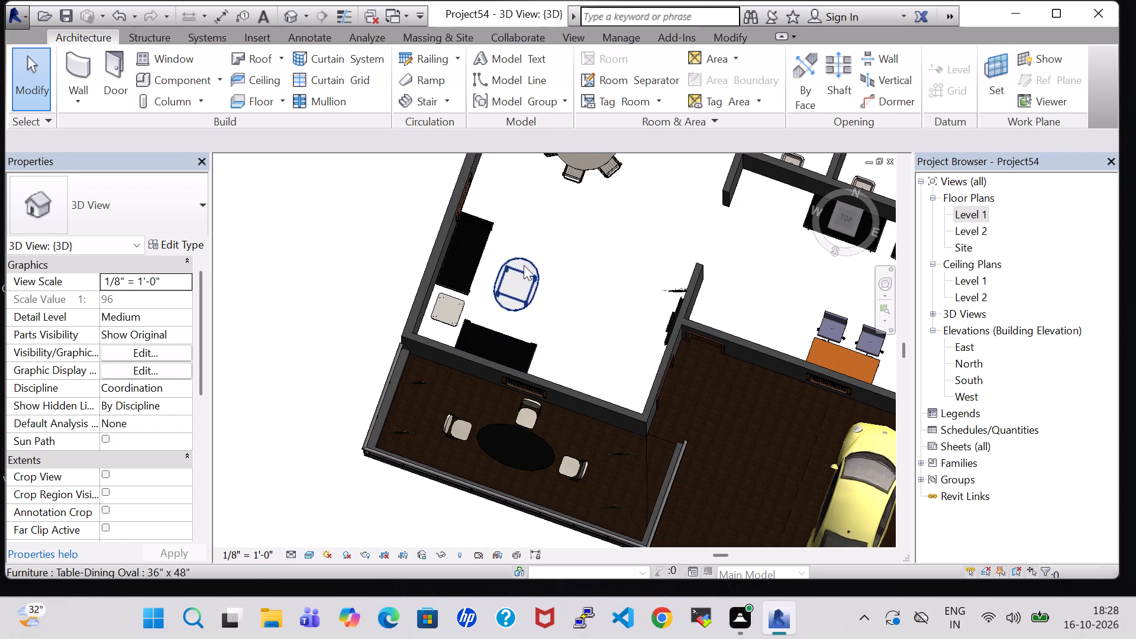
left_click(524, 265)
left_click(177, 248)
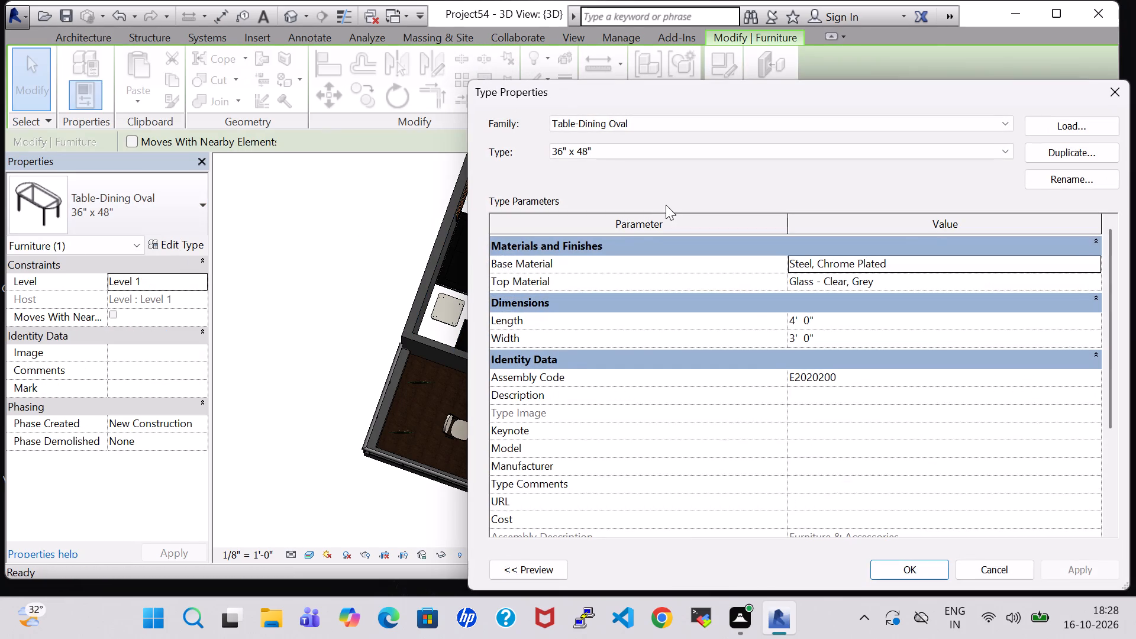
left_click(632, 157)
left_click(634, 174)
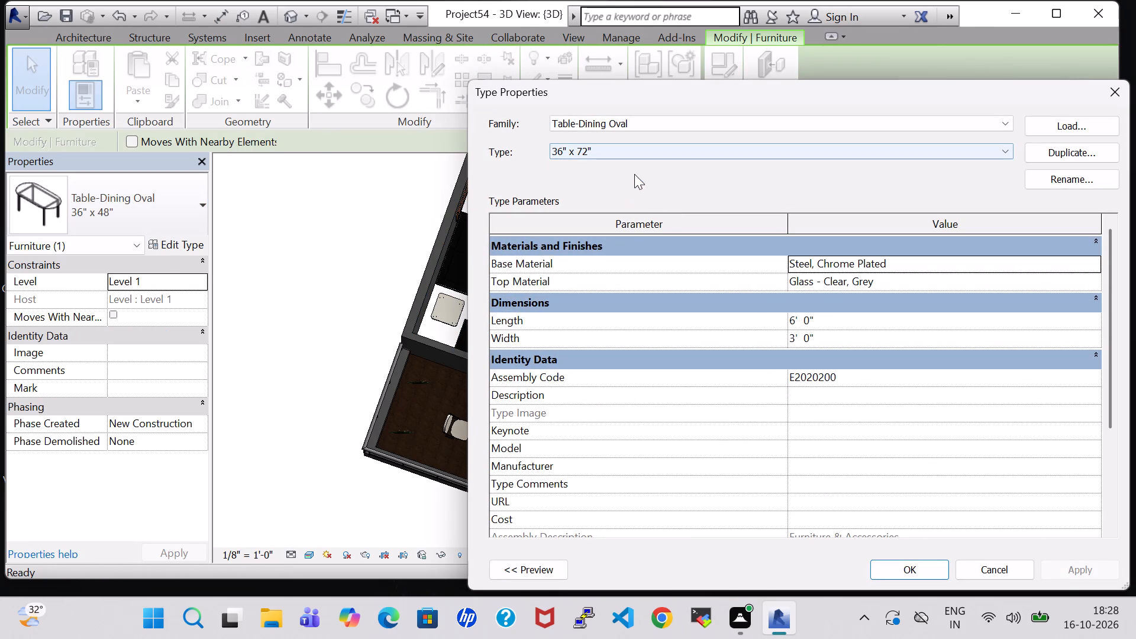
left_click(741, 147)
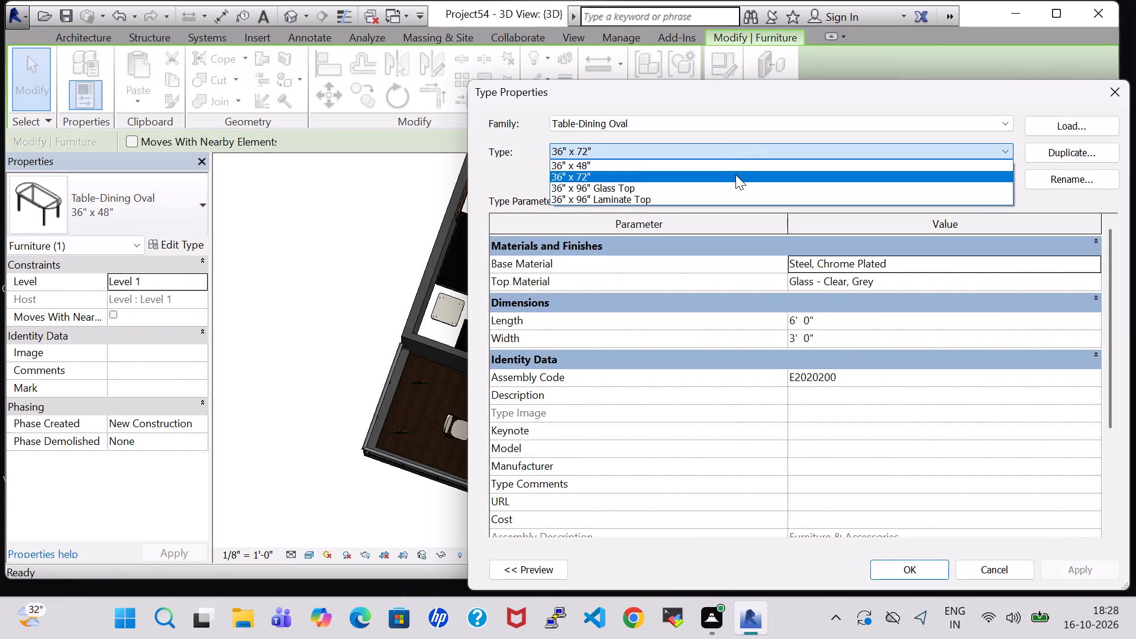
left_click(735, 183)
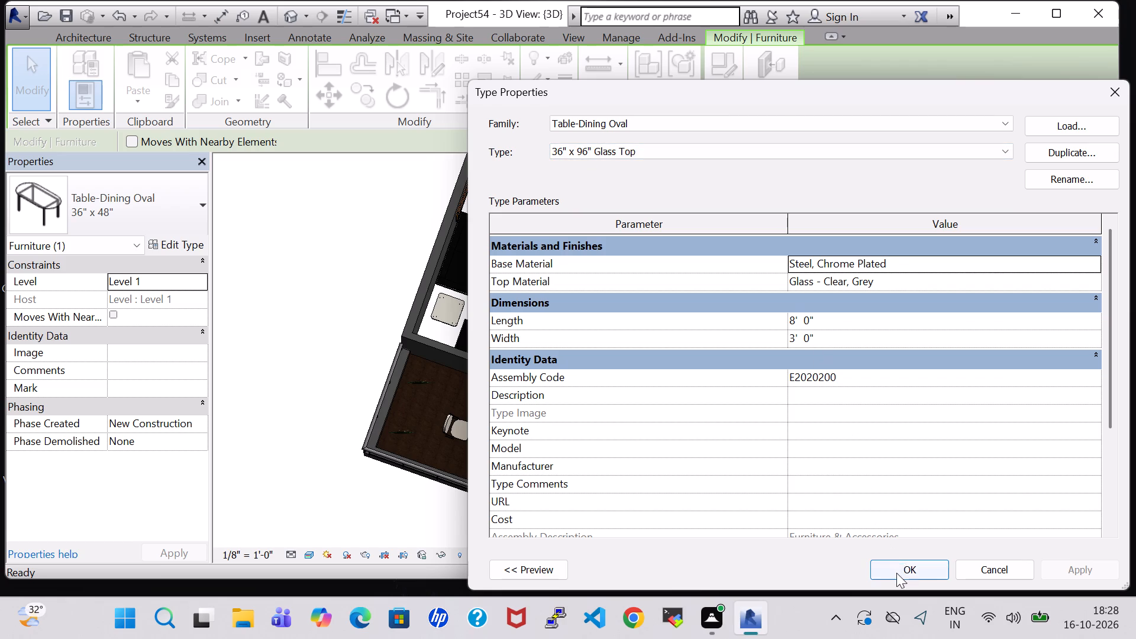
left_click(896, 573)
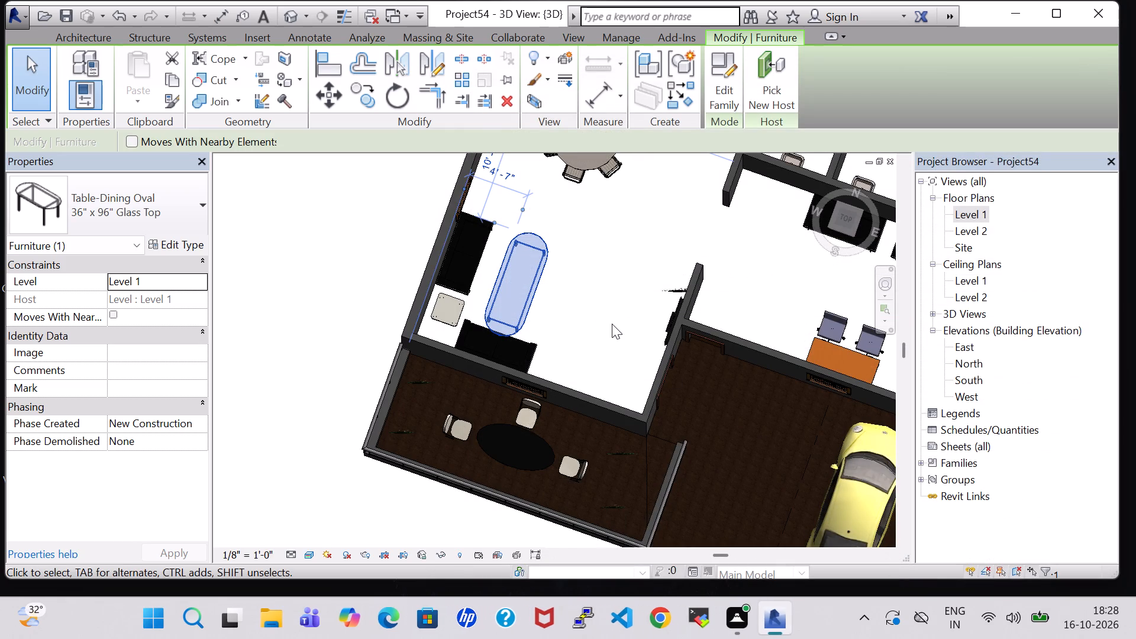
Nudge the oval glass-top table away from both sofas, slightly toward the round dining set and the room's centre.
key("Up")
key("Up")
key("Up")
key("Up")
key("Up")
key("Right")
key("Right")
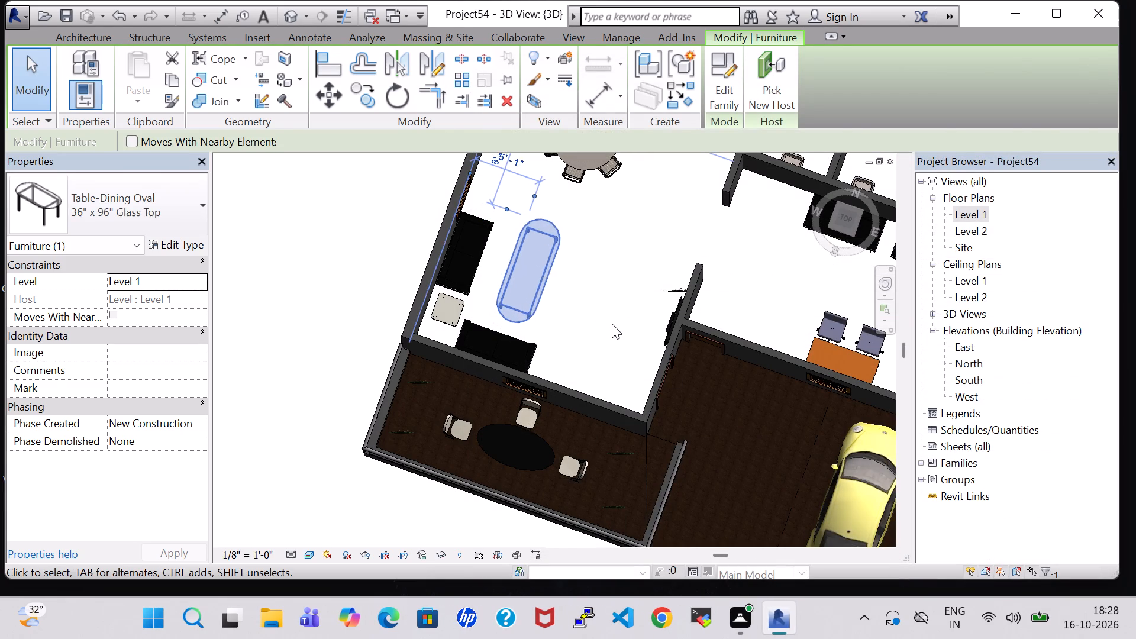
left_click(612, 324)
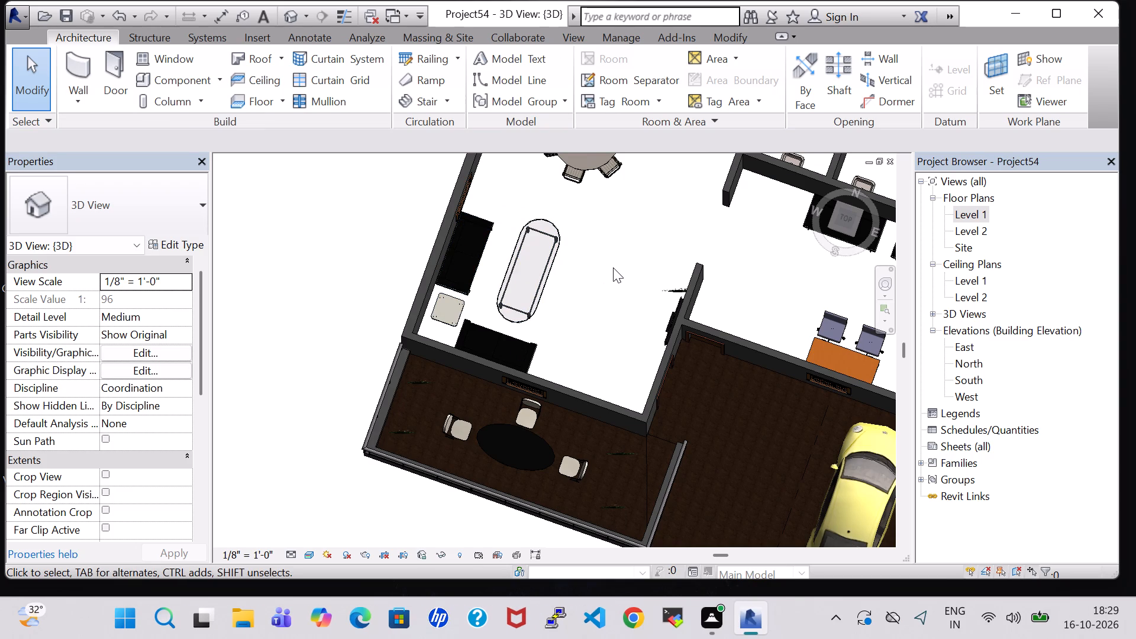
Examine the furnished rooms in 3D, from the dining/living area through the bathroom and kitchen to the bedroom.
middle_click_drag(611, 285, 611, 201, "shift")
middle_click_drag(613, 225, 588, 317)
scroll(613, 225, "up", 1)
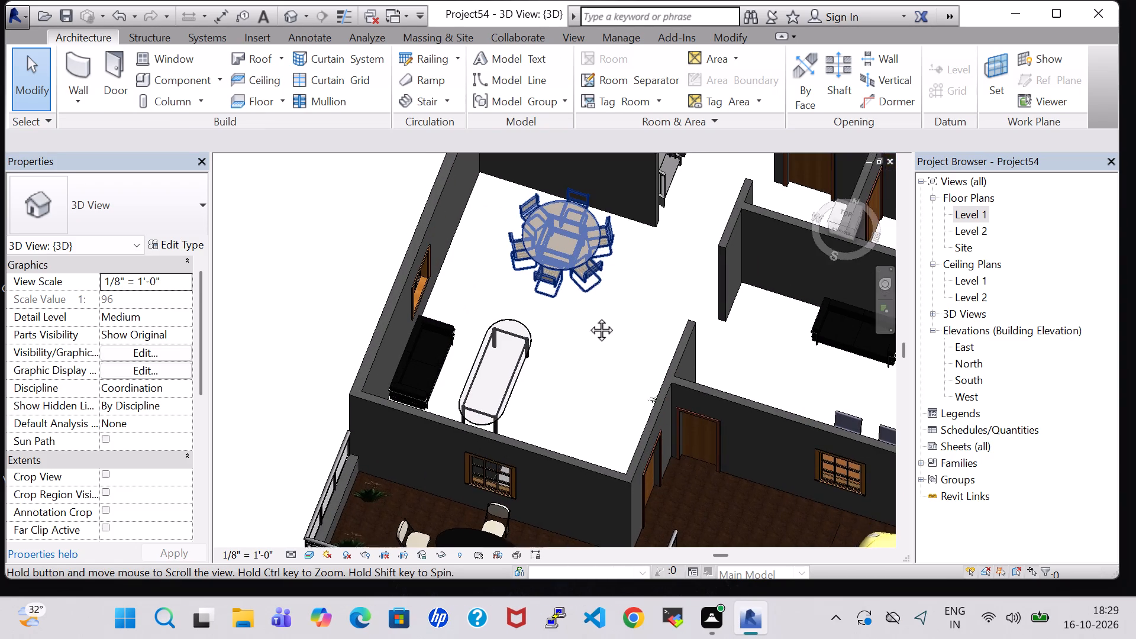
middle_click_drag(588, 317, 585, 327)
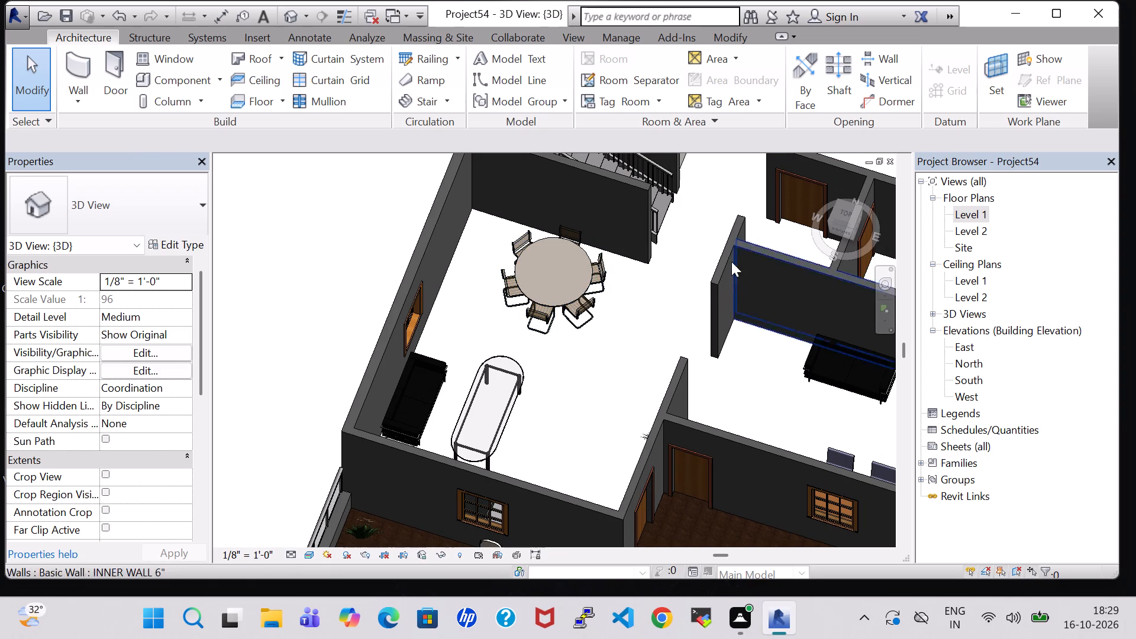
middle_click_drag(712, 196, 704, 285, "shift")
middle_click_drag(804, 333, 609, 314)
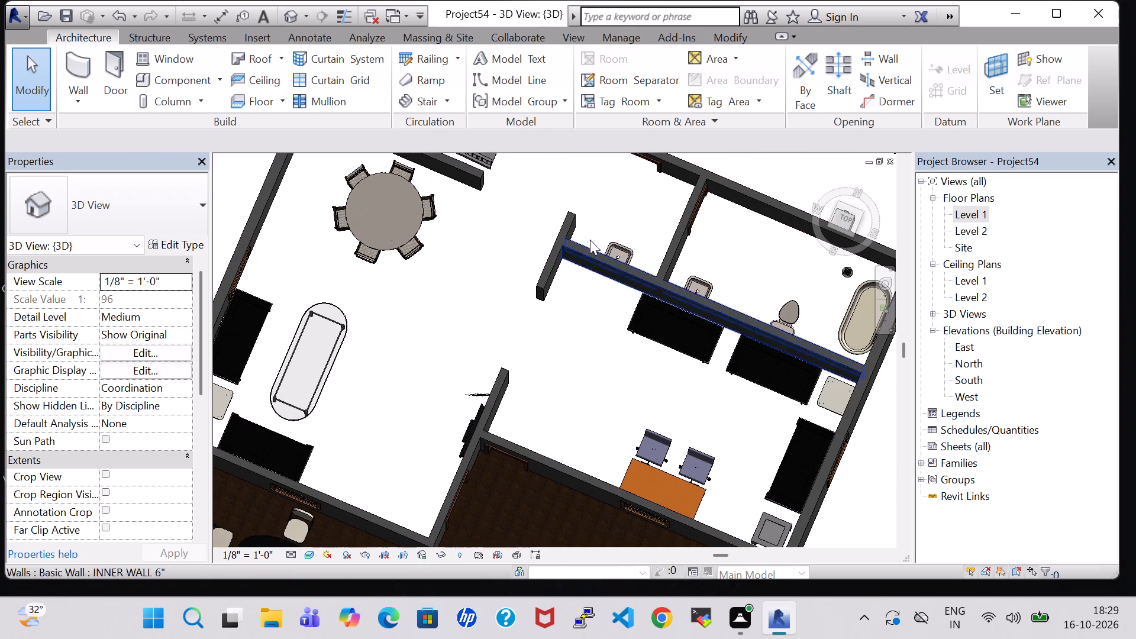
middle_click_drag(745, 253, 711, 378)
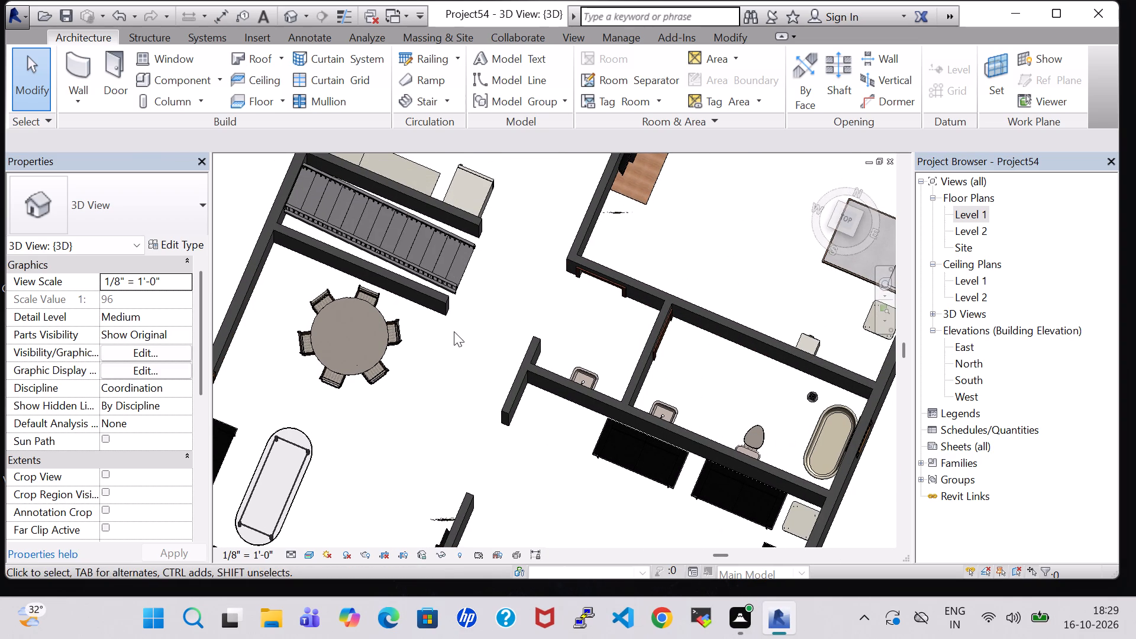
middle_click_drag(521, 221, 496, 382)
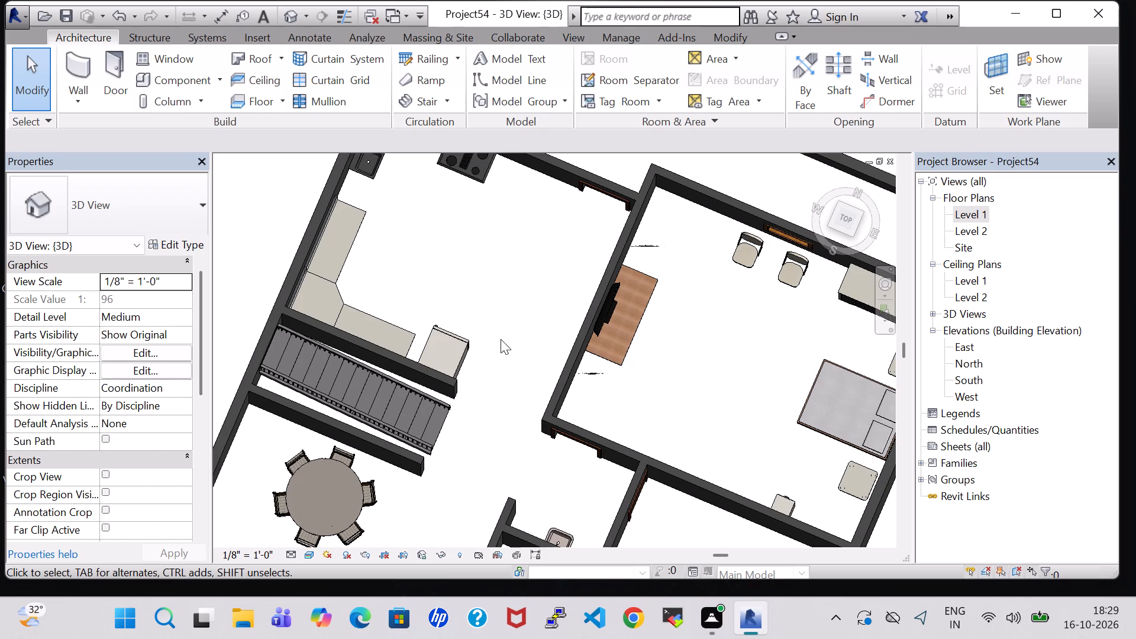
middle_click_drag(501, 339, 496, 254, "shift")
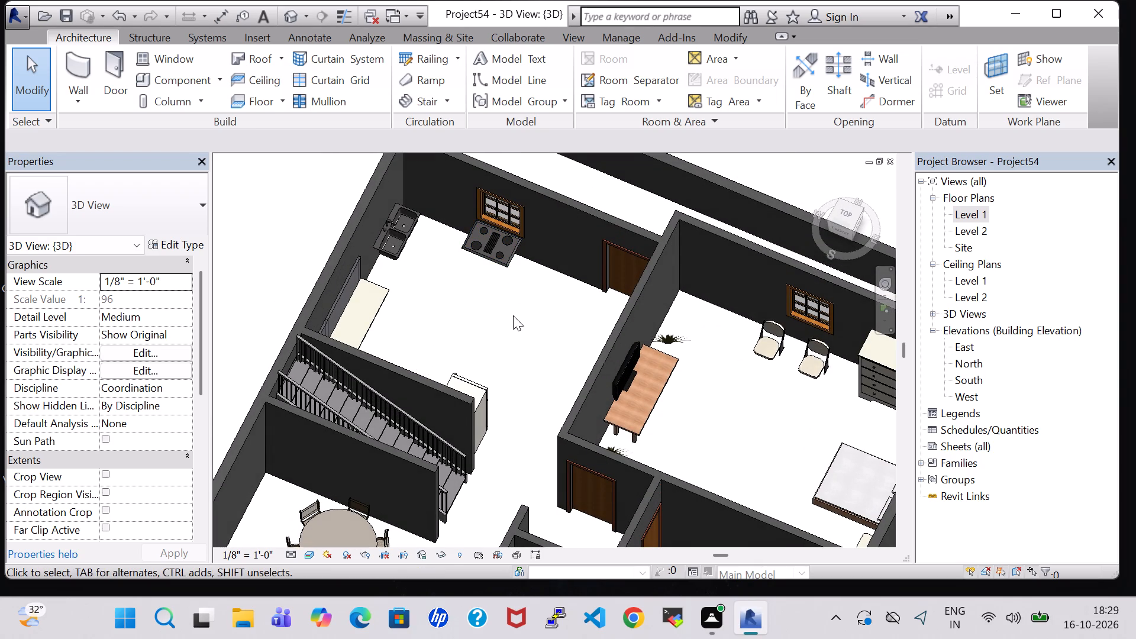
middle_click_drag(513, 315, 557, 304, "shift")
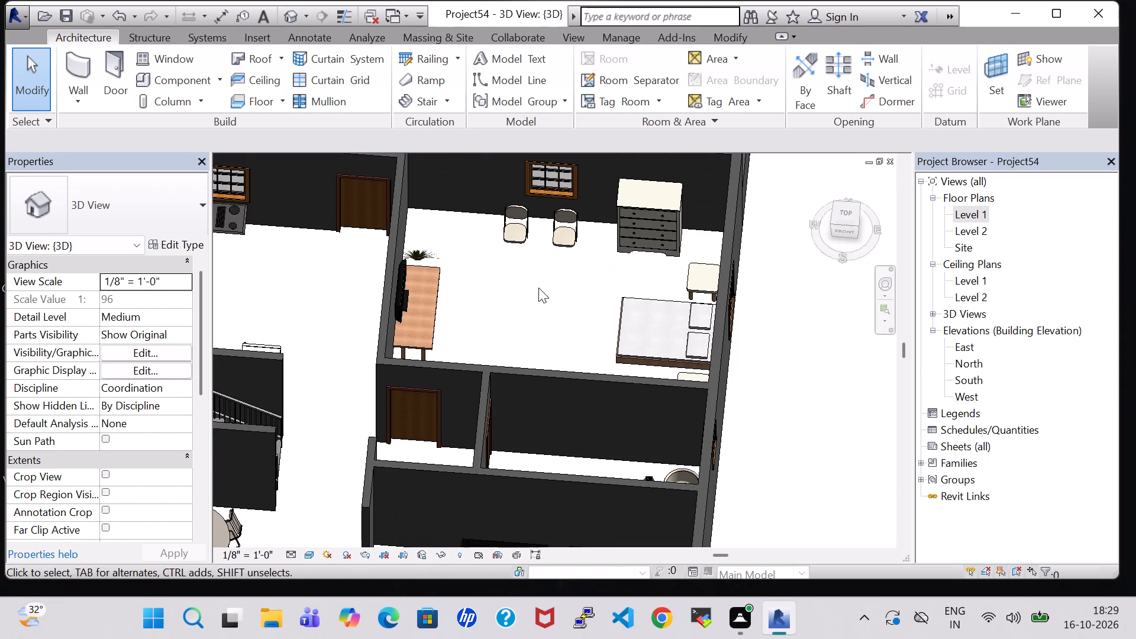
middle_click_drag(538, 288, 538, 301, "shift")
middle_click_drag(544, 277, 541, 350)
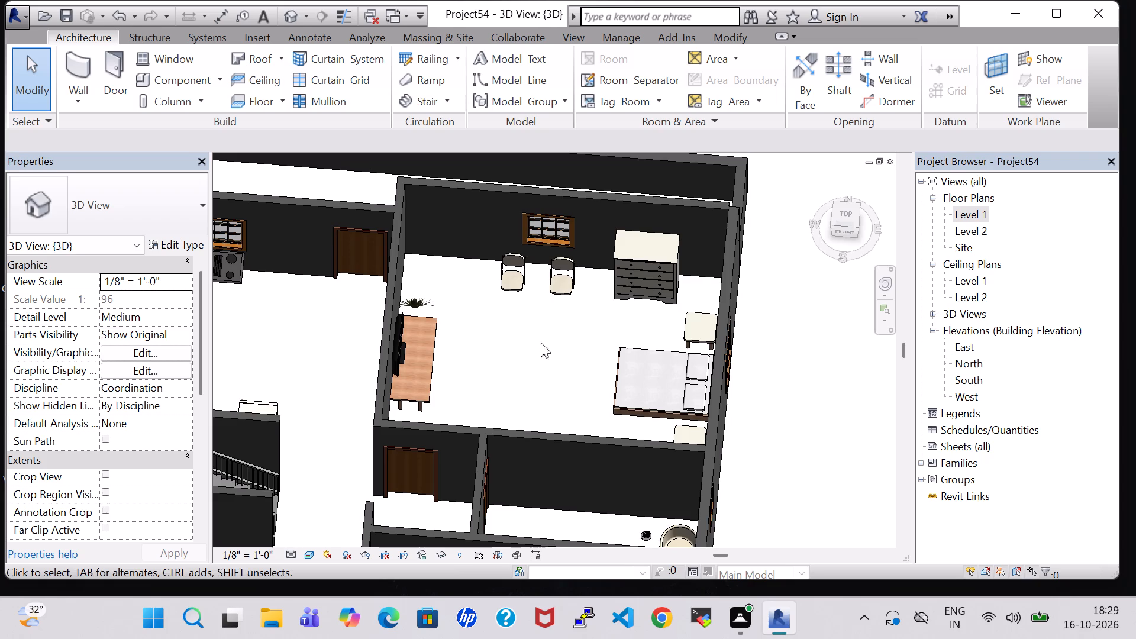
middle_click_drag(541, 343, 538, 383, "shift")
middle_click_drag(551, 316, 551, 375, "shift")
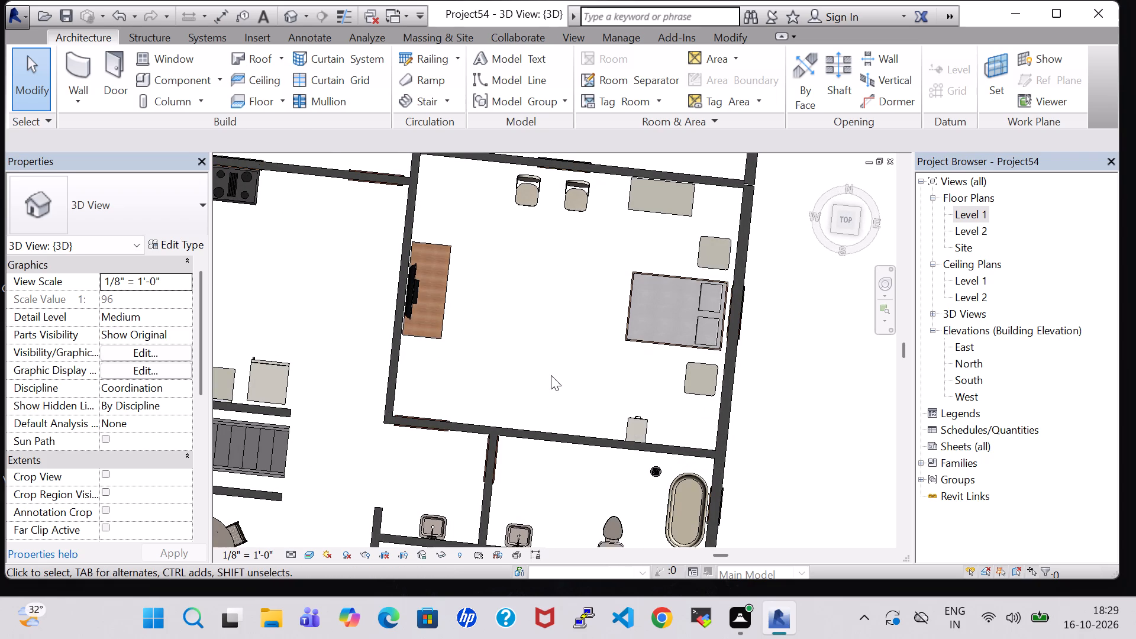
On the Level 1 floor plan, start a Generic - 12" floor sketch with straight boundary lines.
double_click(958, 216)
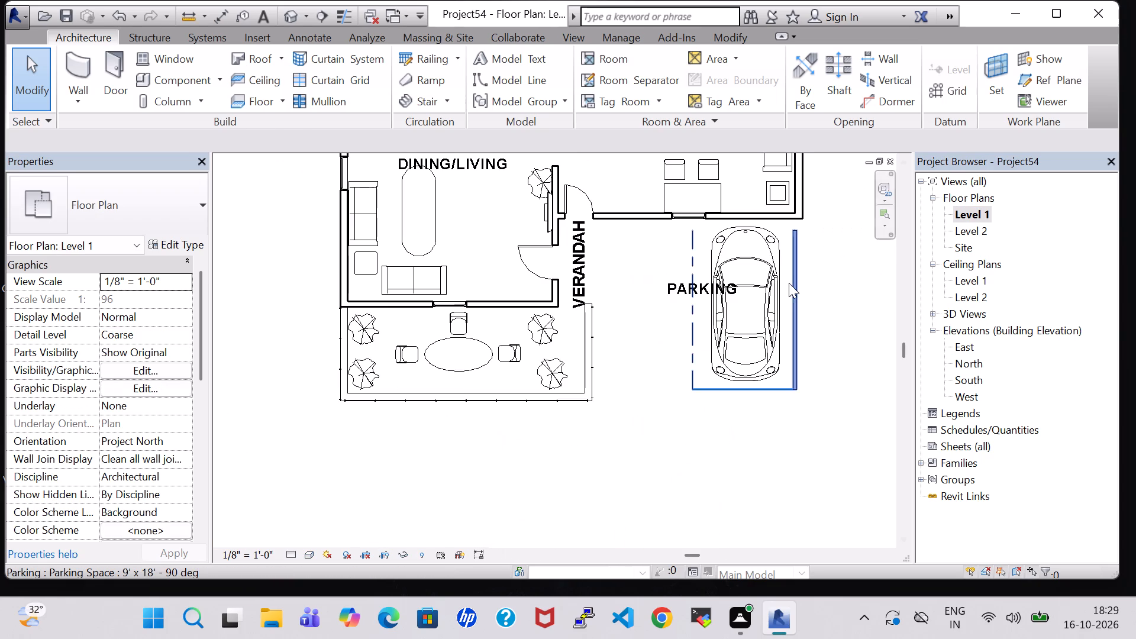
scroll(789, 283, "down", 5)
middle_click_drag(812, 256, 812, 296)
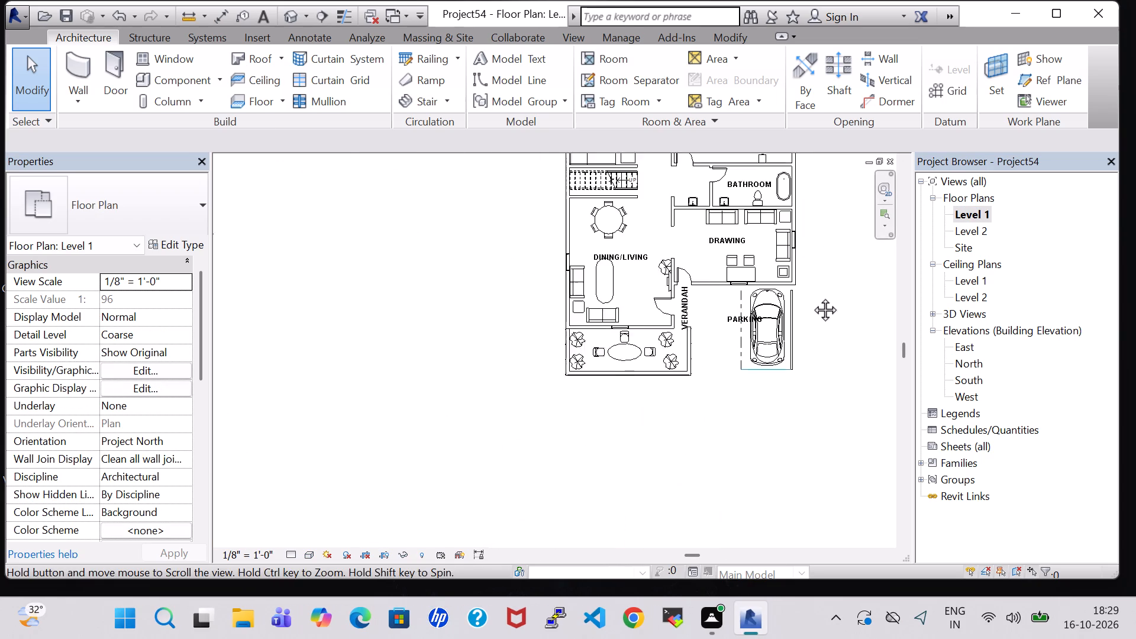
middle_click_drag(812, 296, 803, 315)
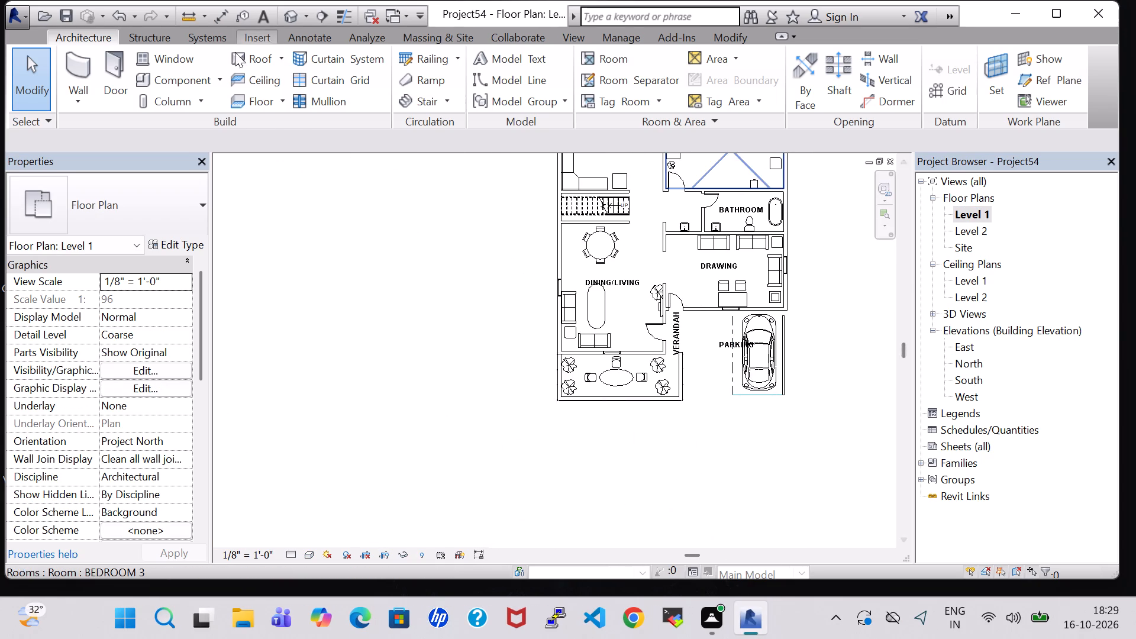
left_click(247, 95)
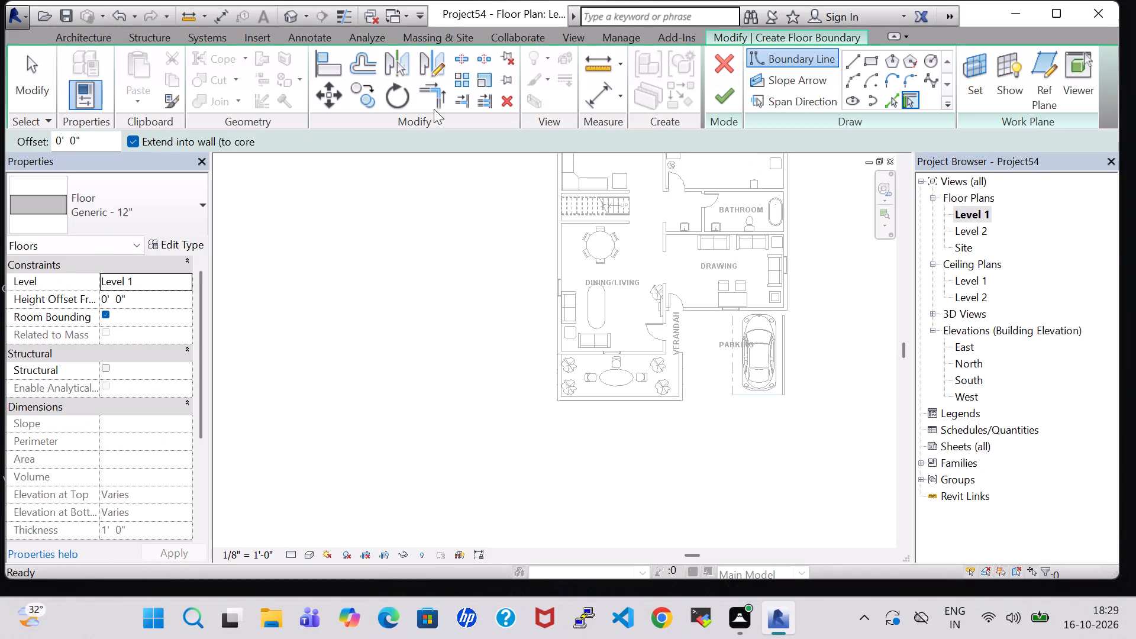
left_click(851, 63)
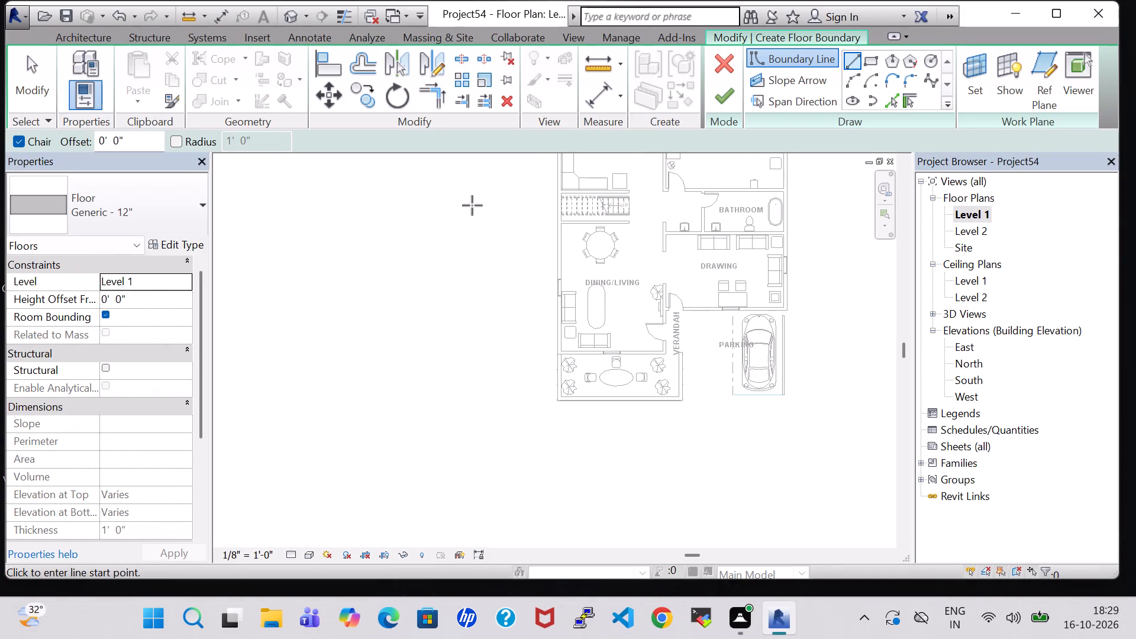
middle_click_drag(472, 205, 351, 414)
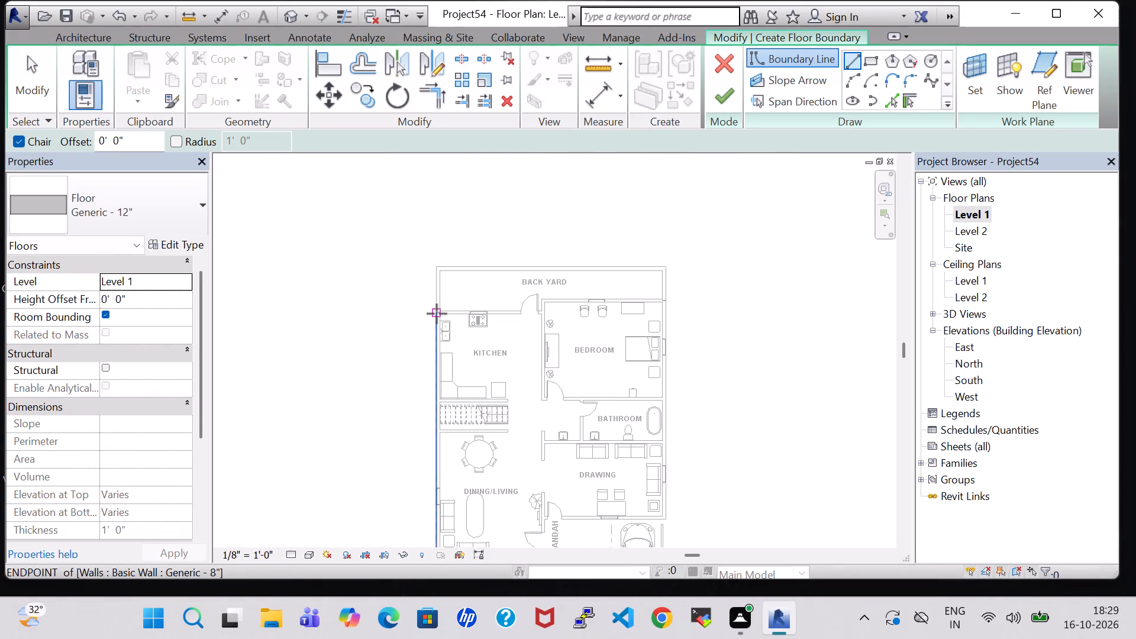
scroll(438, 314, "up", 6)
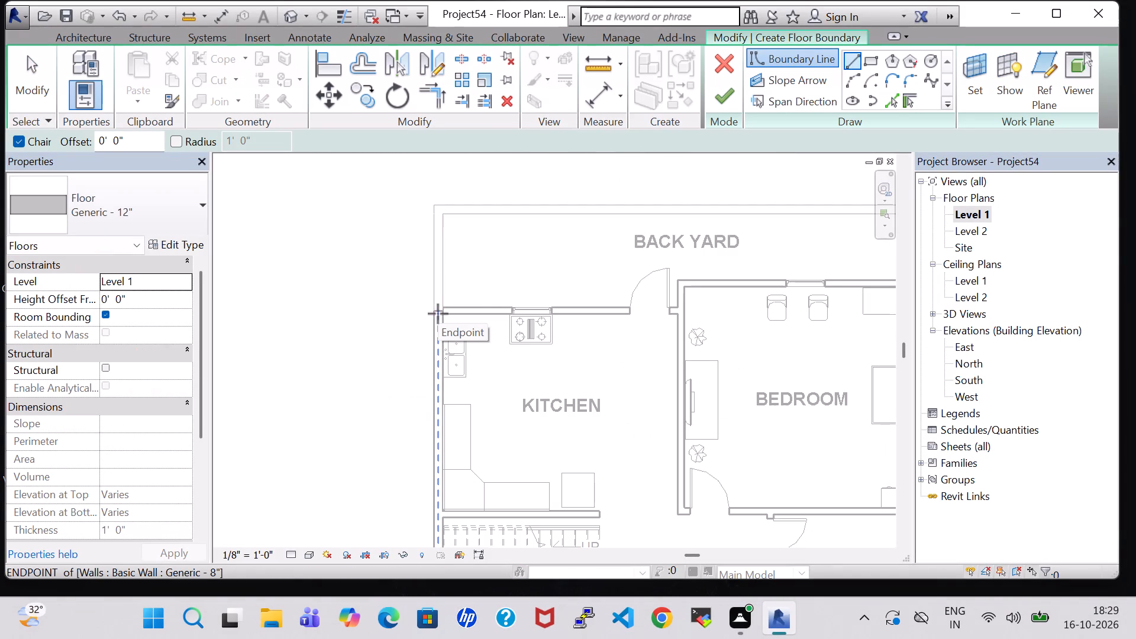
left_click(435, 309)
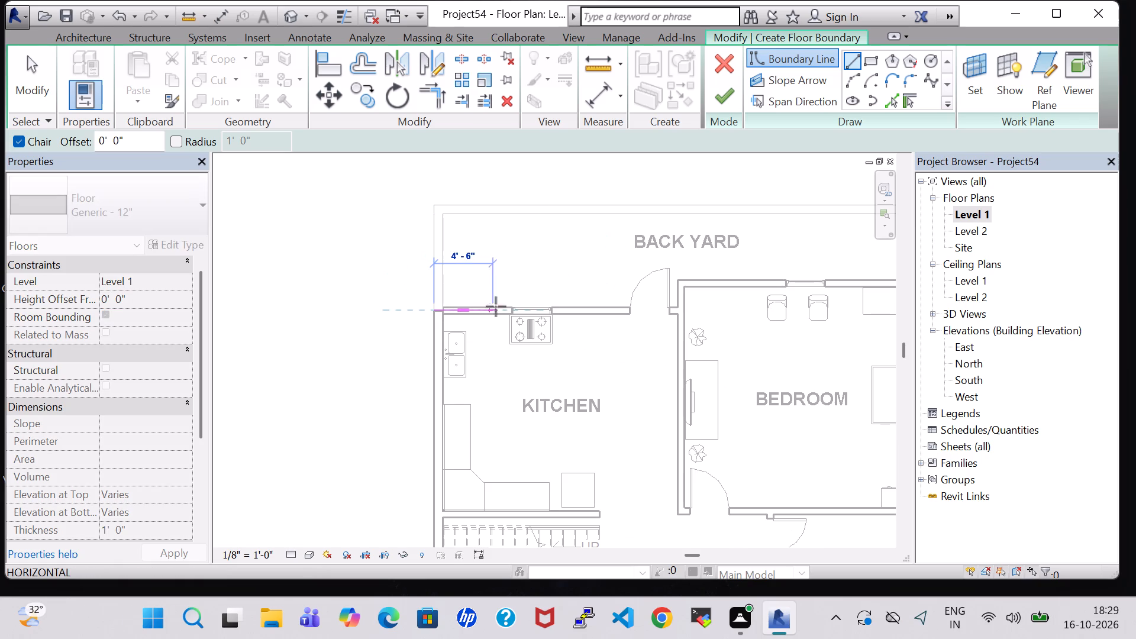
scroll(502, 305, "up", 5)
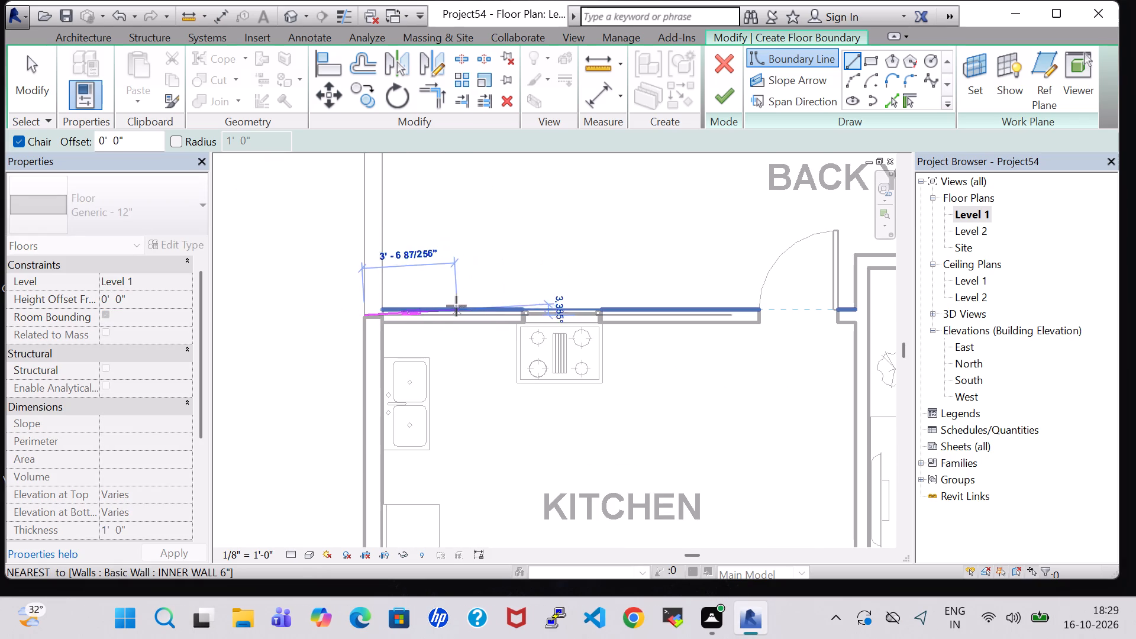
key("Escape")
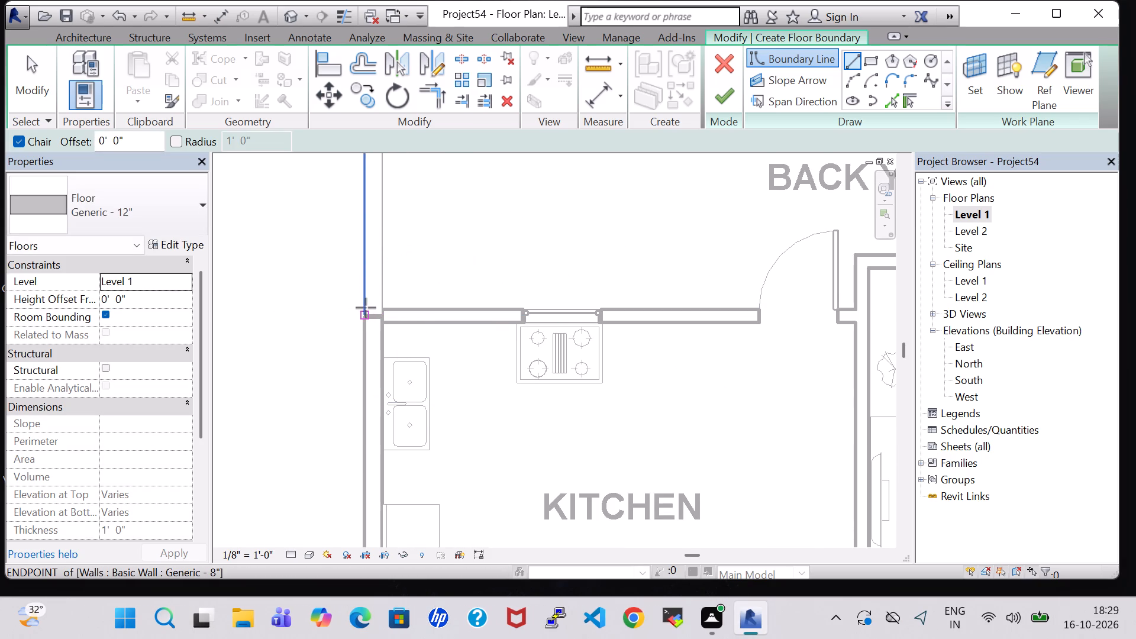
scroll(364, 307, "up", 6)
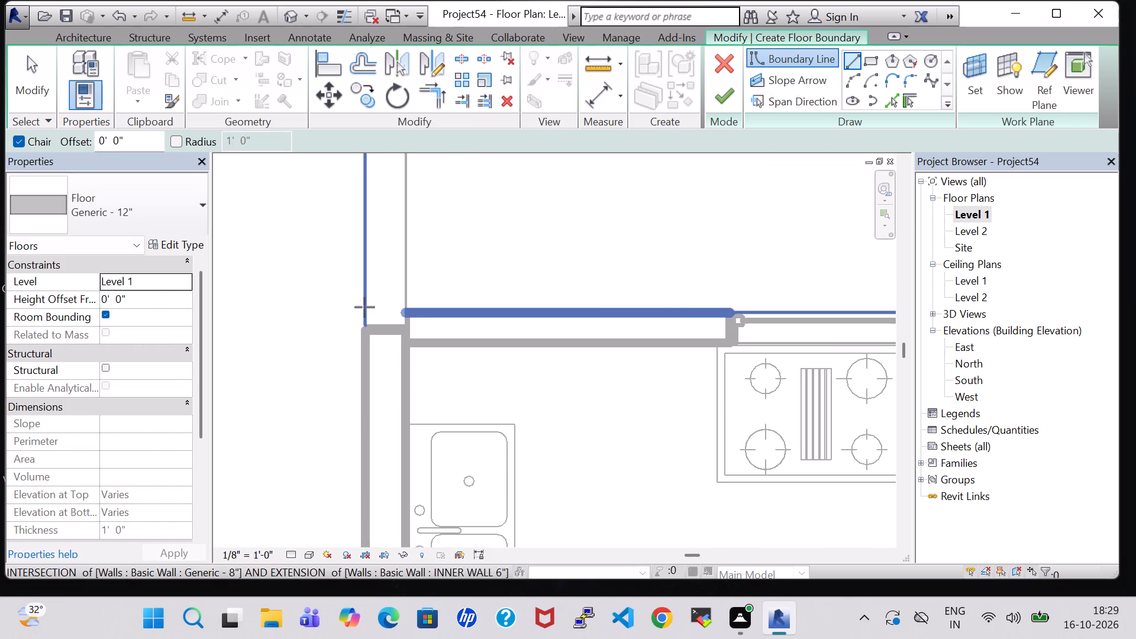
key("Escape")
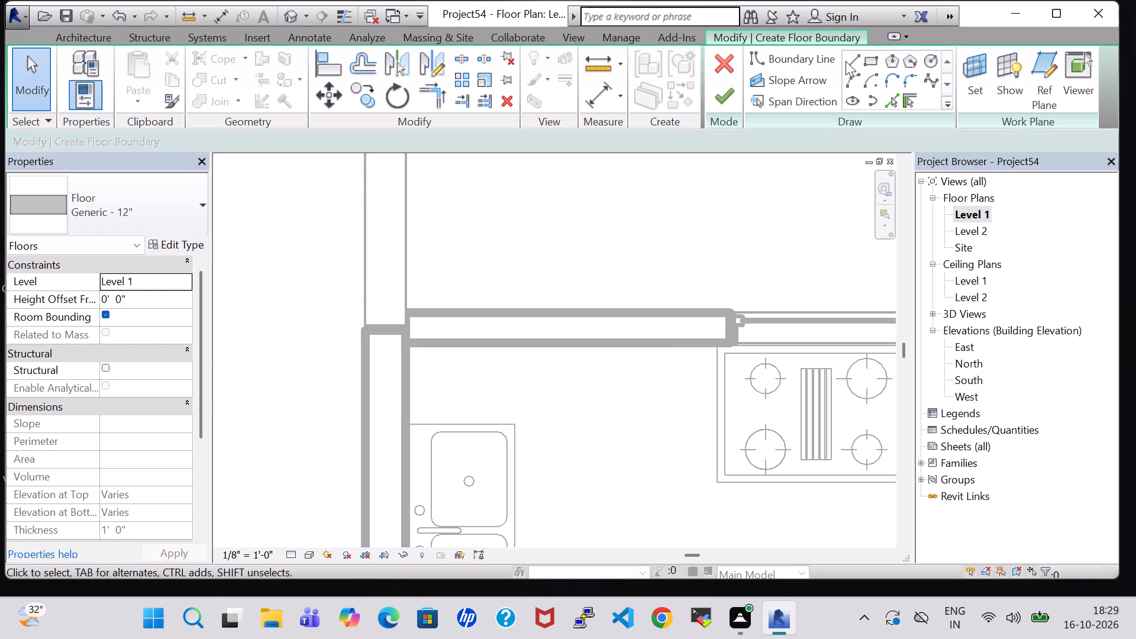
Draw the floor boundary from the kitchen's outer corner along its back wall past the door, turning 2'-1" outward to the bedroom's back corner.
left_click(848, 60)
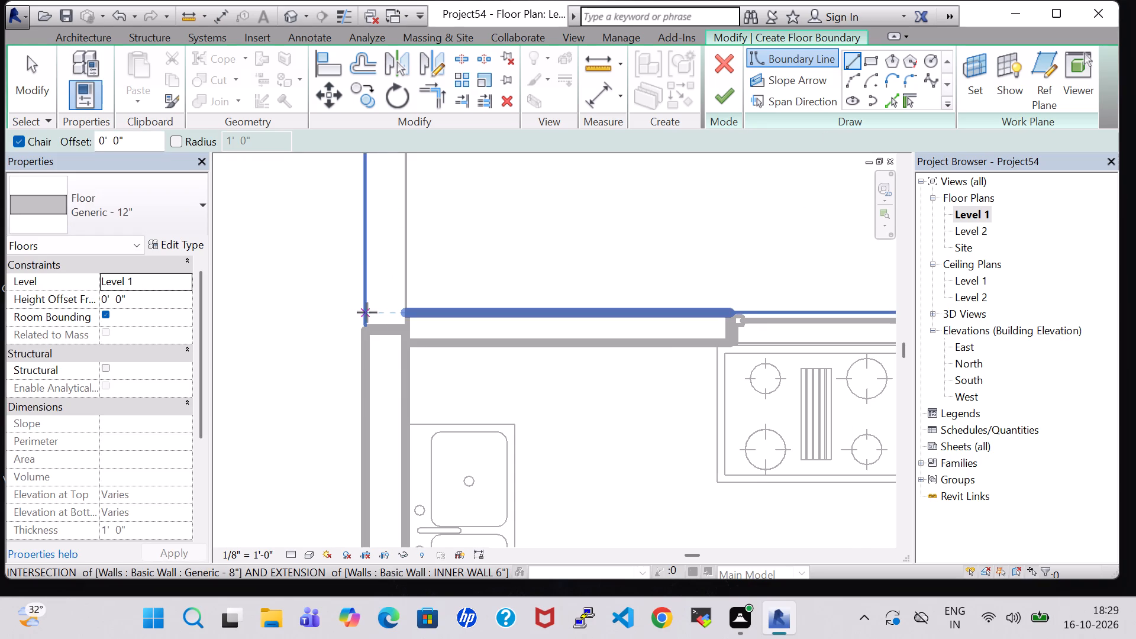
left_click(367, 312)
middle_click_drag(594, 316, 380, 318)
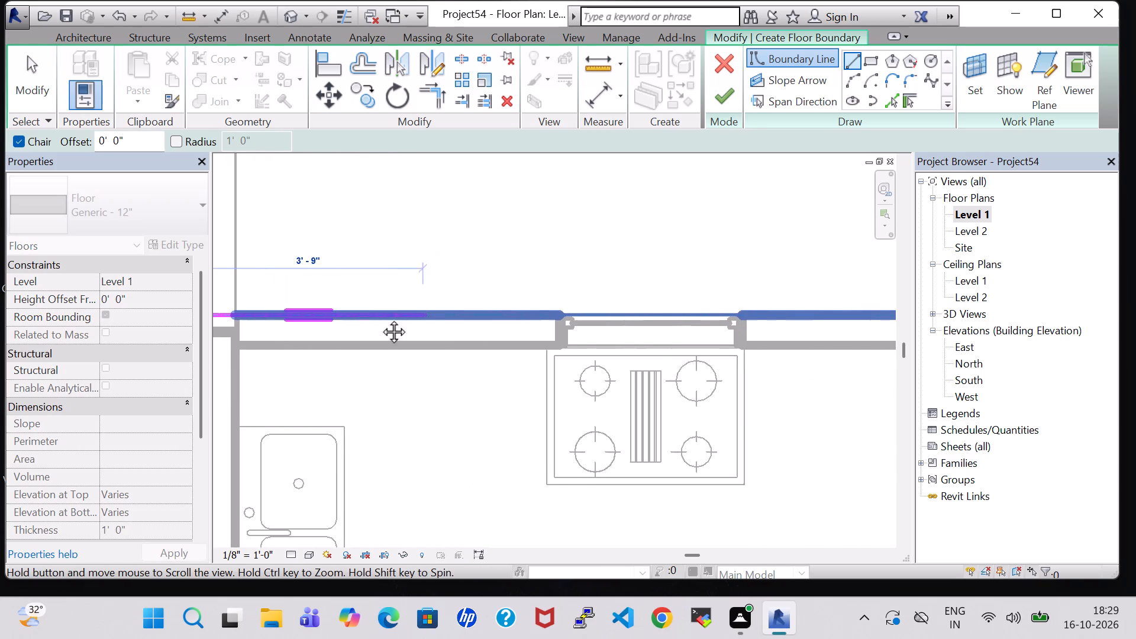
middle_click_drag(380, 318, 340, 318)
middle_click_drag(741, 317, 482, 339)
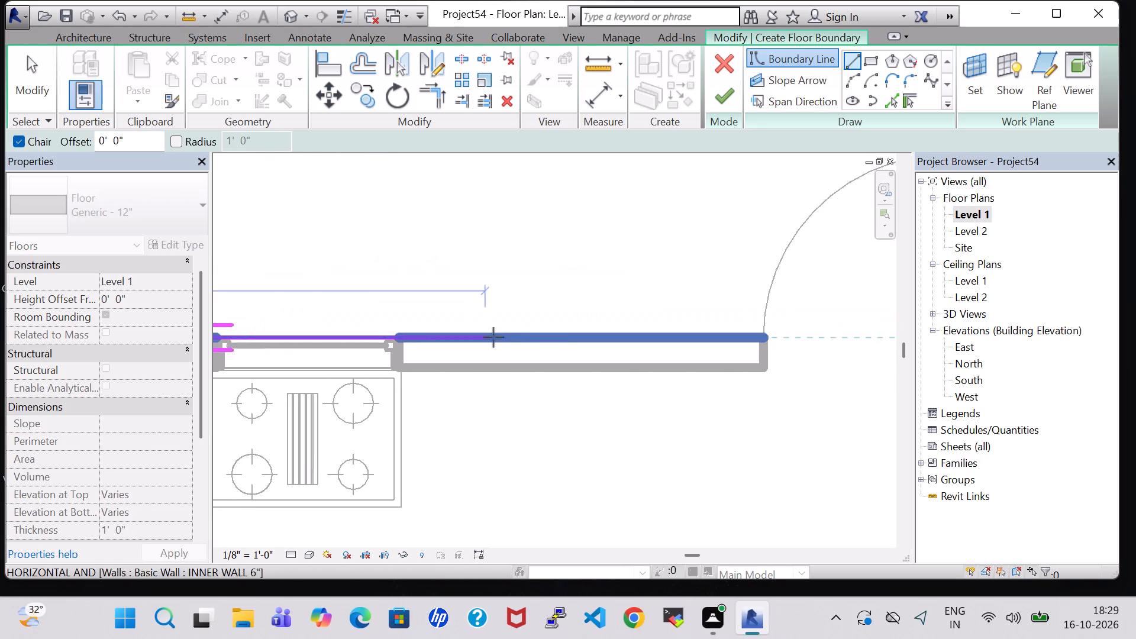
middle_click_drag(793, 328, 472, 340)
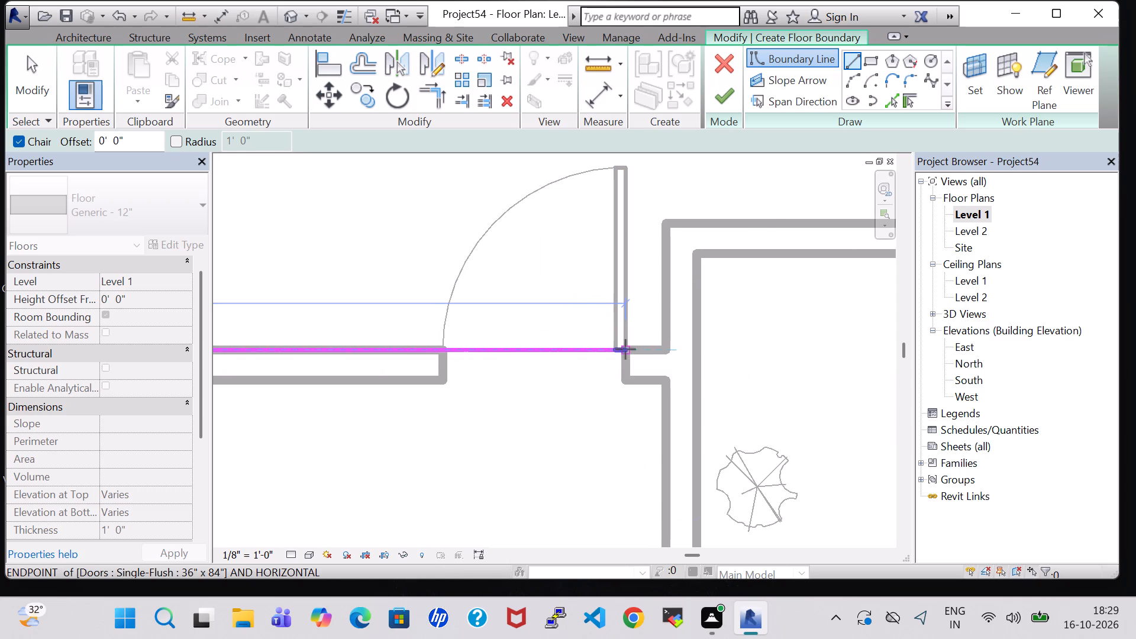
left_click(625, 349)
scroll(630, 251, "down", 7)
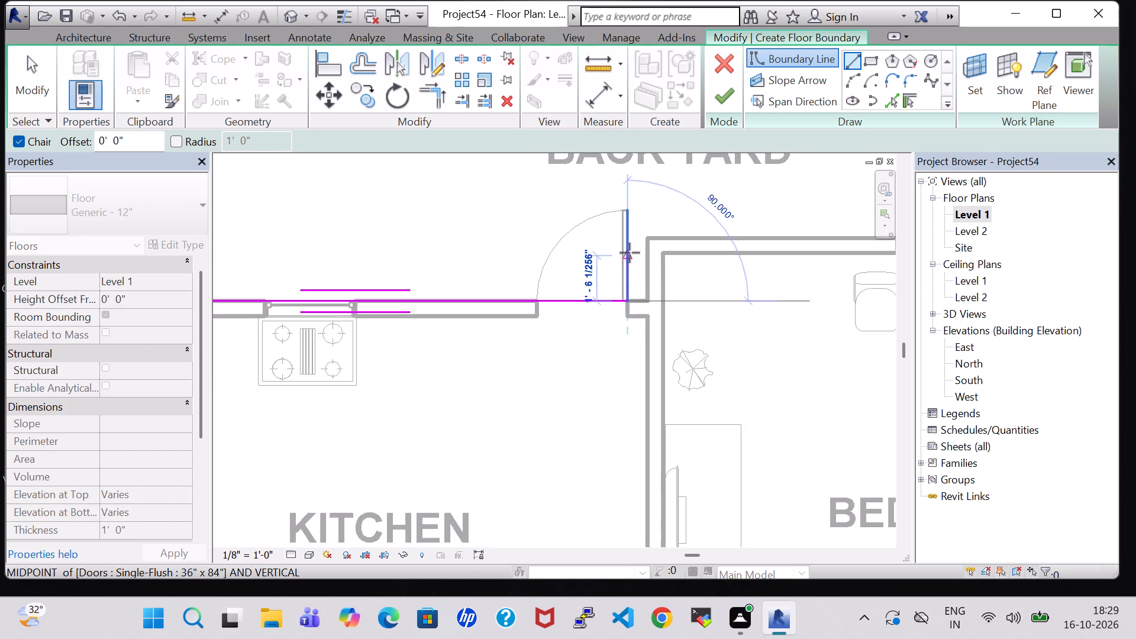
left_click(643, 290)
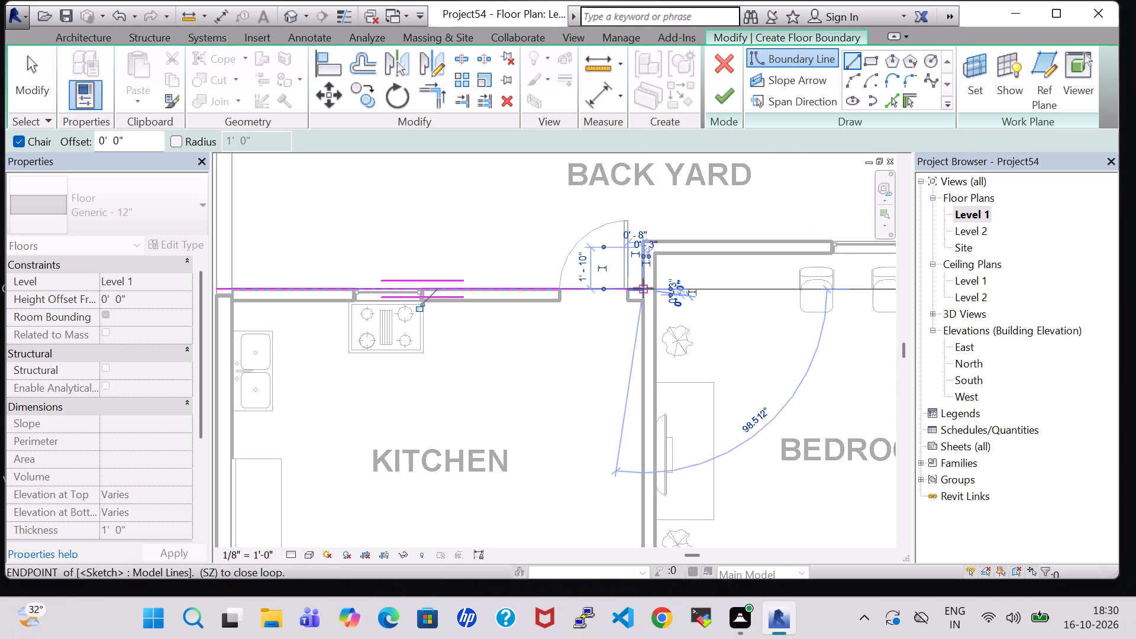
left_click(643, 243)
Continue the floor boundary about 21'-11" along the bedroom's back wall to the outer face of the exterior side wall.
middle_click_drag(726, 249, 501, 260)
scroll(513, 249, "down", 7)
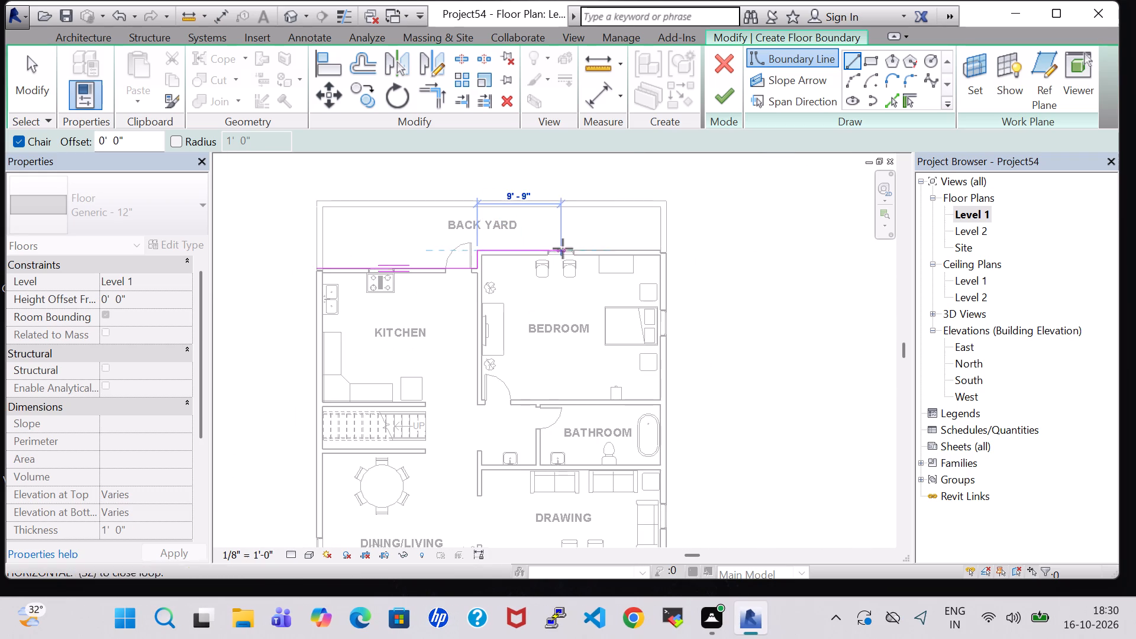
scroll(663, 251, "up", 5)
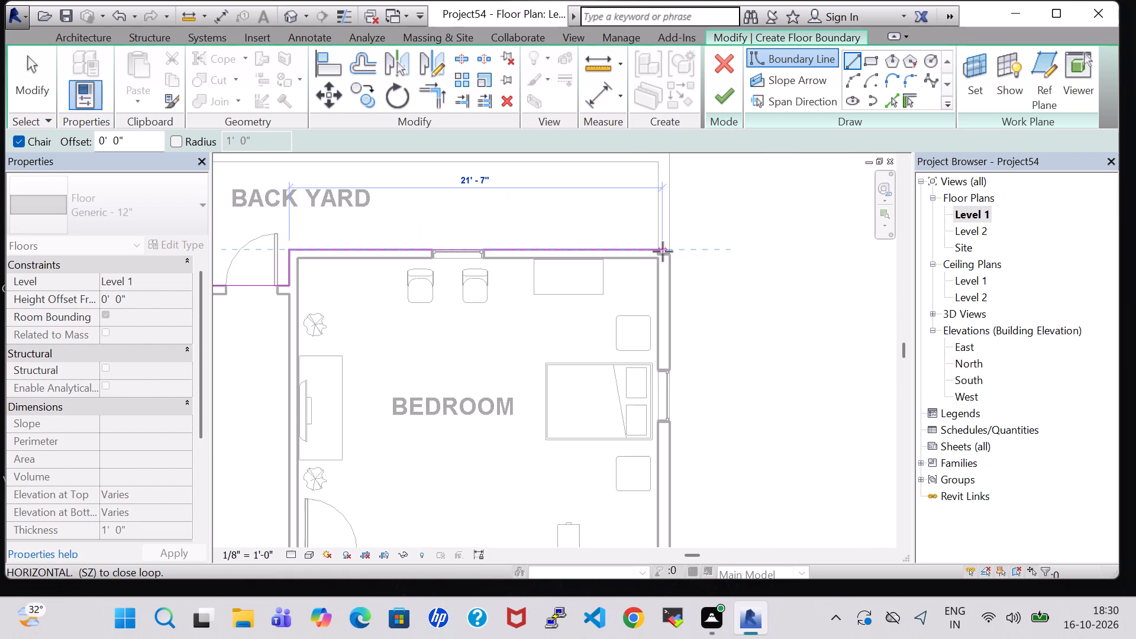
scroll(663, 251, "up", 1)
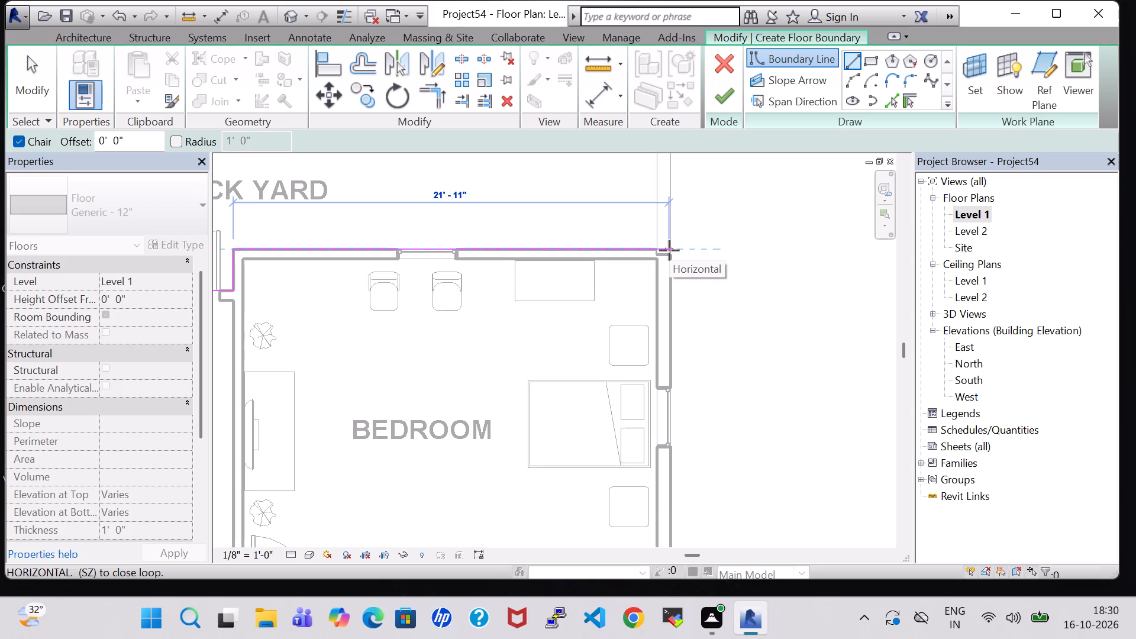
scroll(669, 250, "up", 7)
left_click(673, 250)
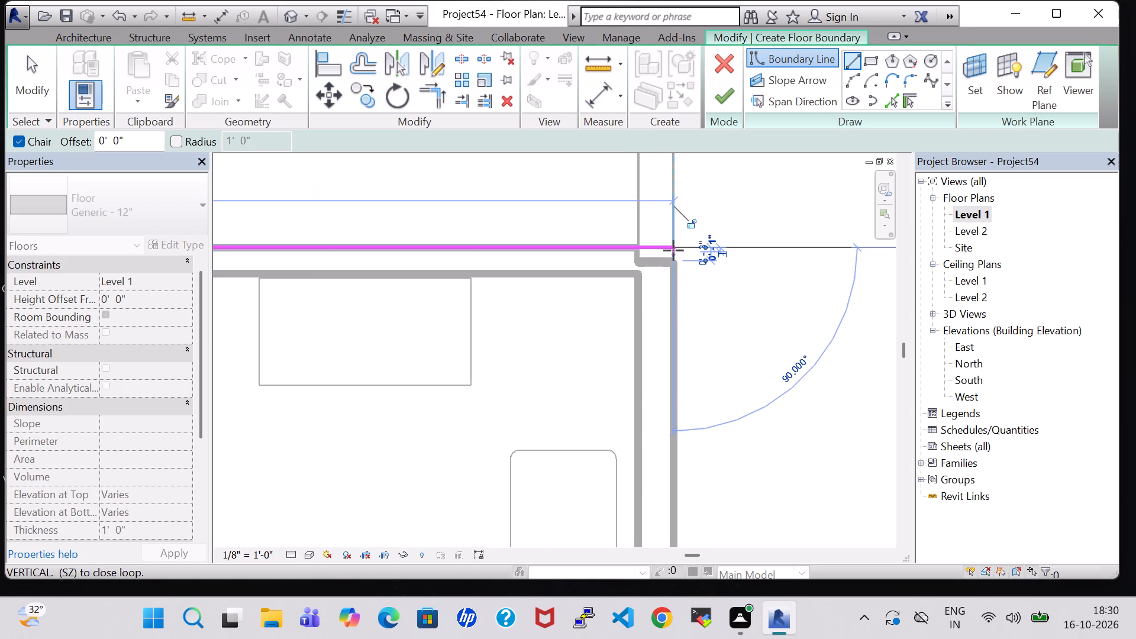
Continue the floor boundary from the bedroom's back corner along the exterior side wall, past the bathroom, to the drawing room's front outer corner.
scroll(679, 412, "down", 5)
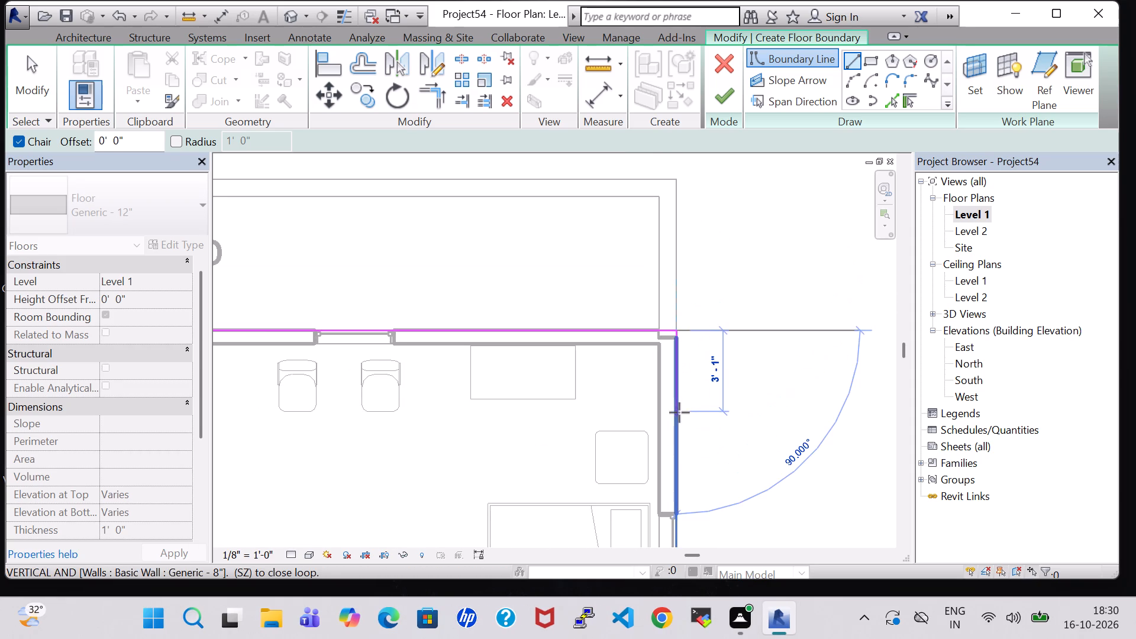
middle_click_drag(679, 412, 664, 317)
middle_click_drag(654, 227, 651, 206)
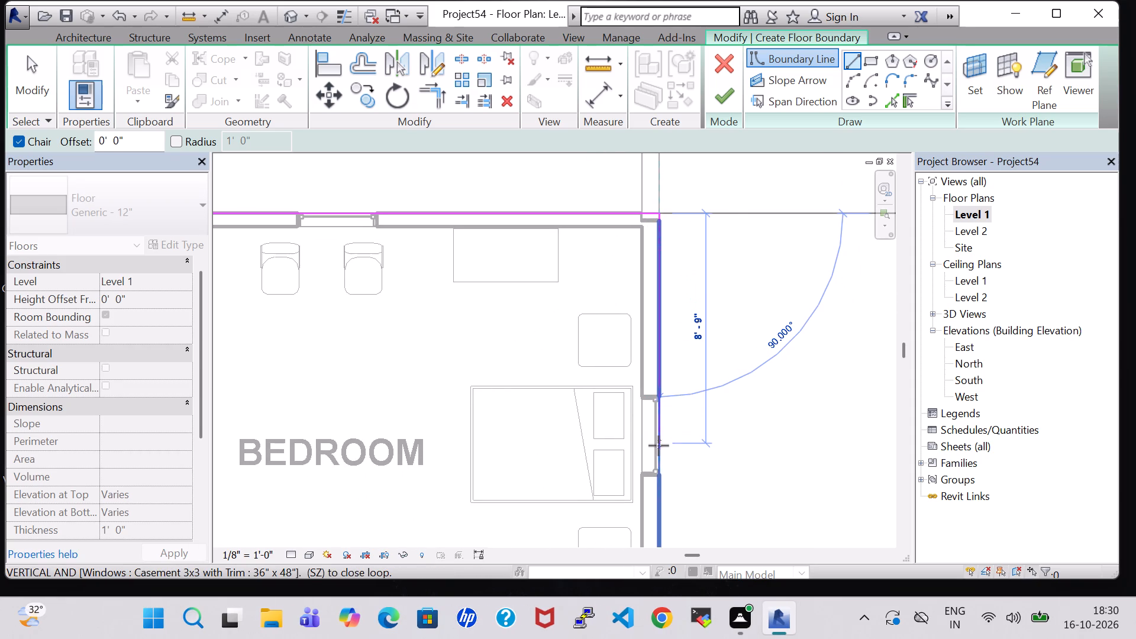
middle_click_drag(659, 446, 659, 167)
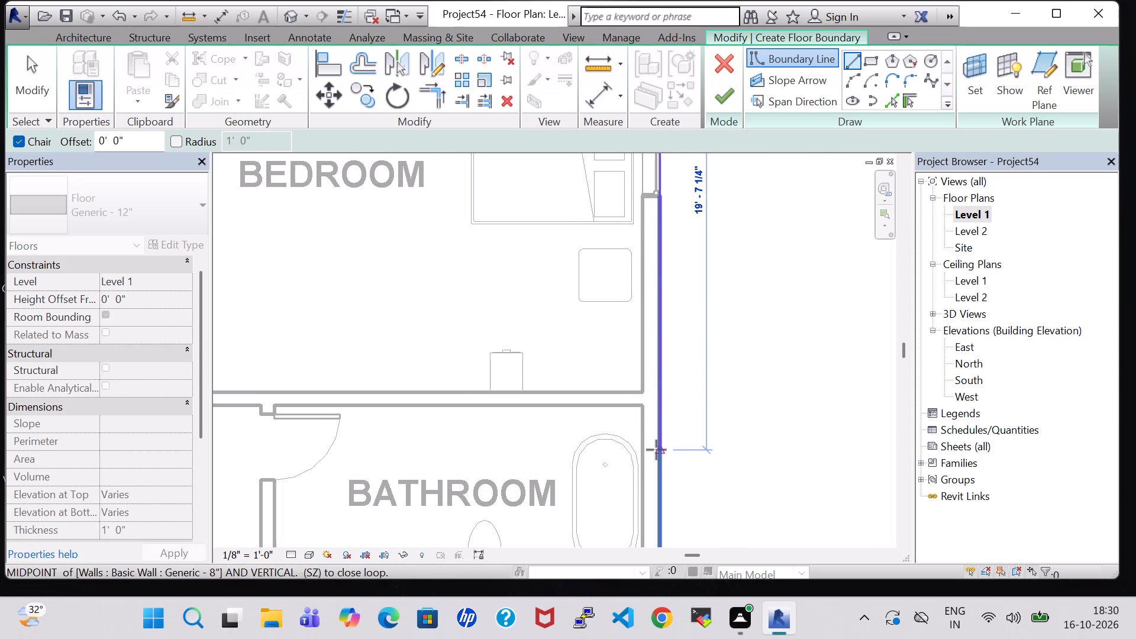
middle_click_drag(656, 450, 647, 253)
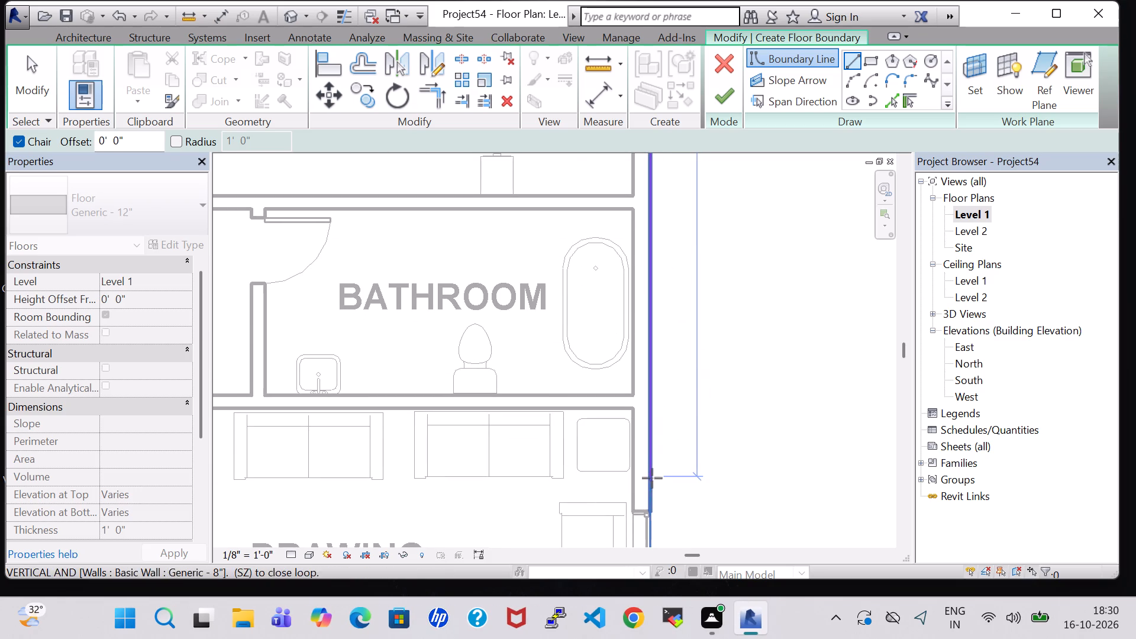
middle_click_drag(652, 478, 656, 185)
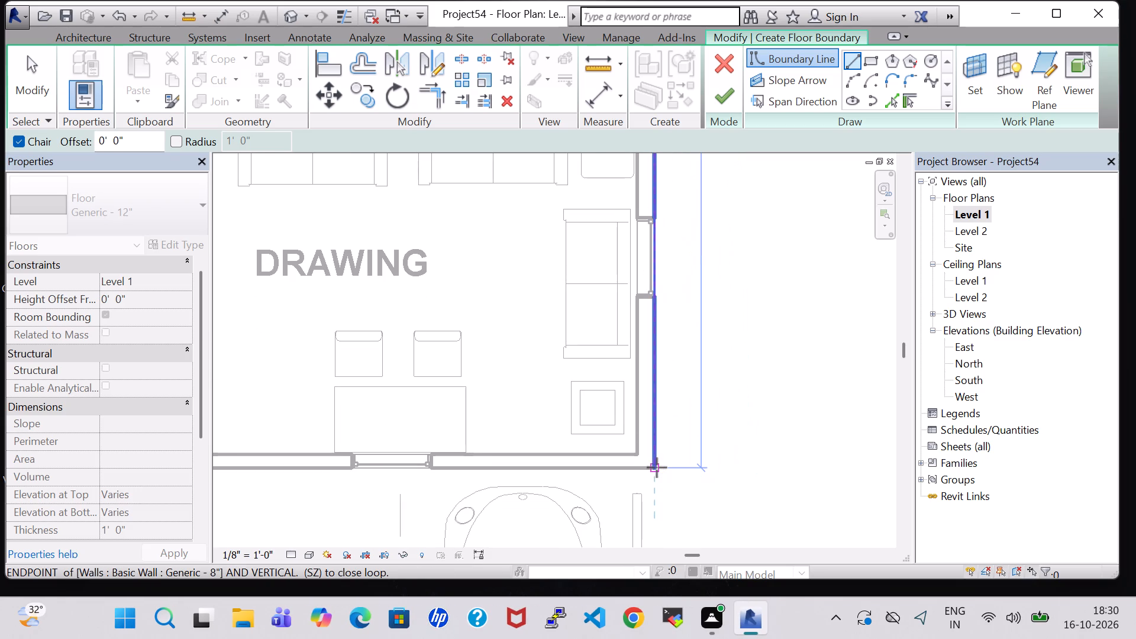
left_click(656, 467)
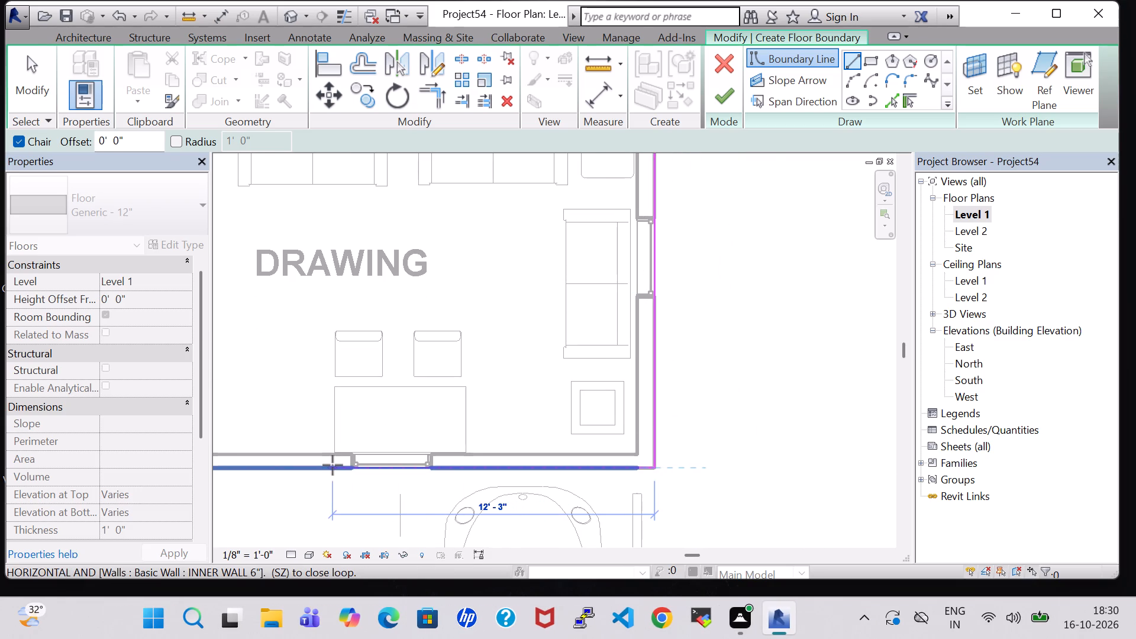
Run the floor boundary along the drawing room's front wall, turning 2'-4" plus 5'-5" along the verandah wall to the dining/living room's front corner.
middle_click_drag(333, 465, 712, 459)
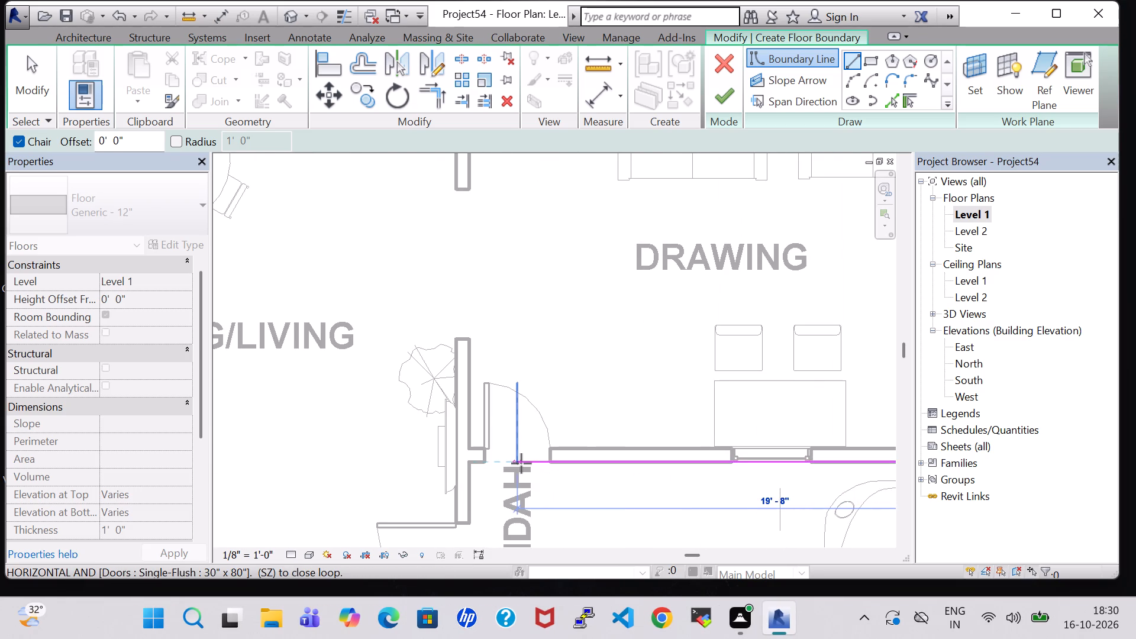
left_click(470, 466)
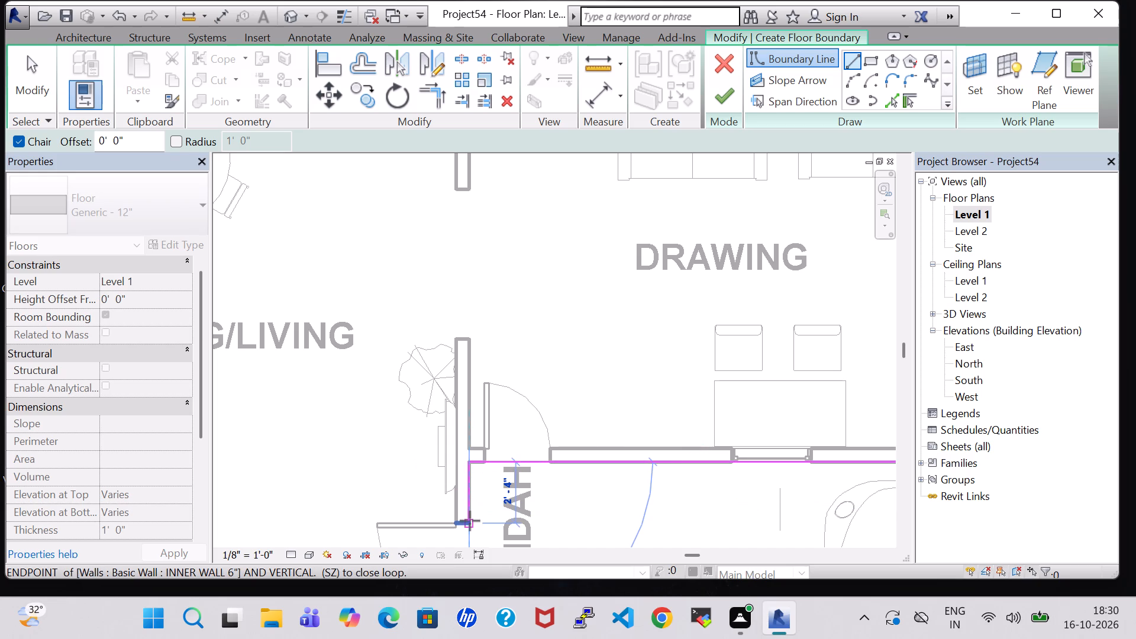
left_click(470, 522)
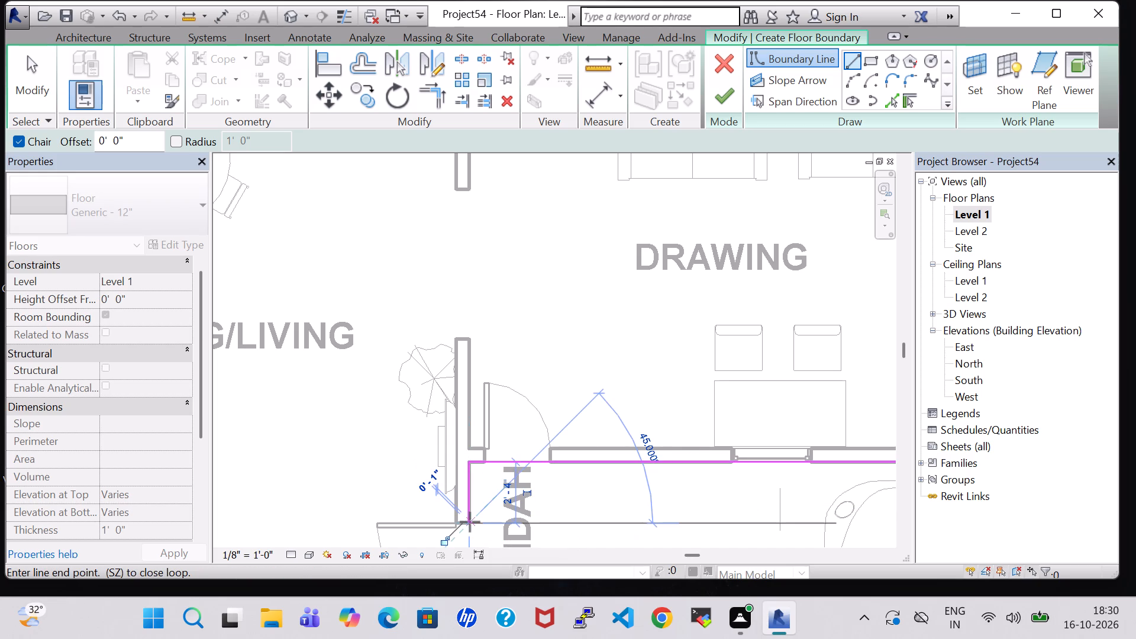
middle_click_drag(470, 522, 477, 382)
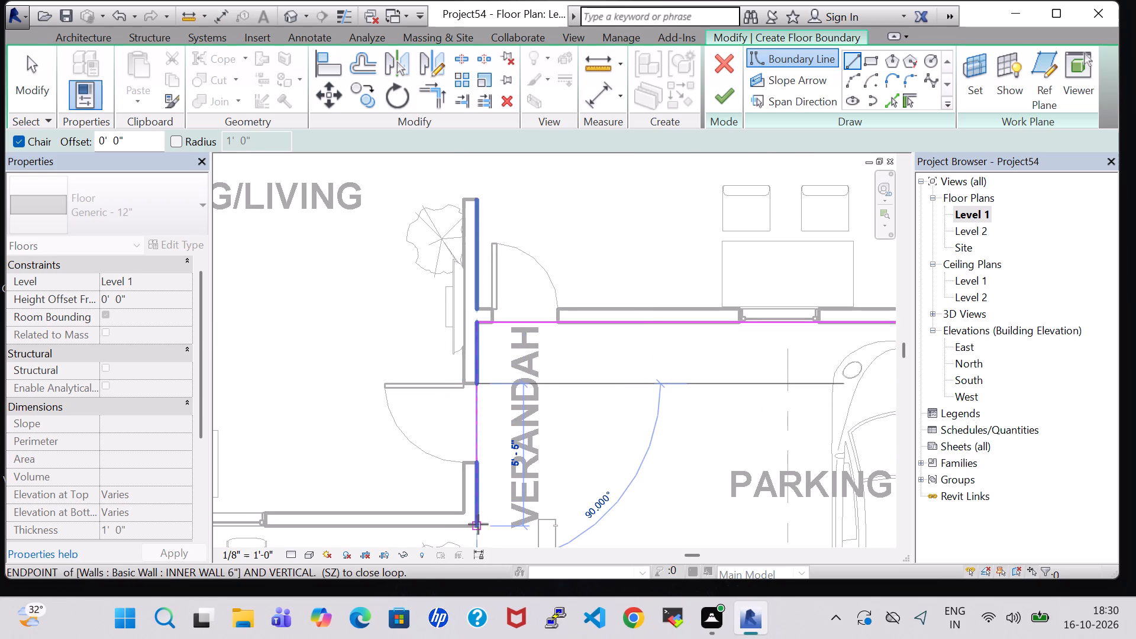
left_click(477, 528)
Continue the floor boundary about 19'-1" along the dining/living room's front wall to its far outer corner.
scroll(477, 528, "up", 1)
middle_click_drag(477, 528, 489, 371)
scroll(506, 309, "down", 3)
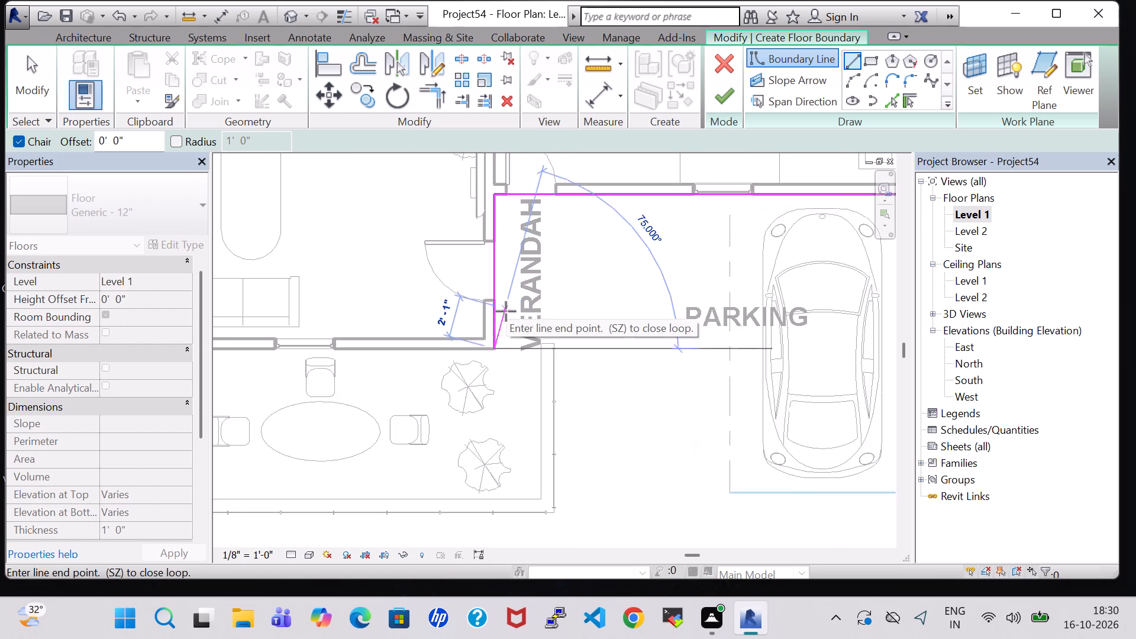
scroll(506, 311, "down", 5)
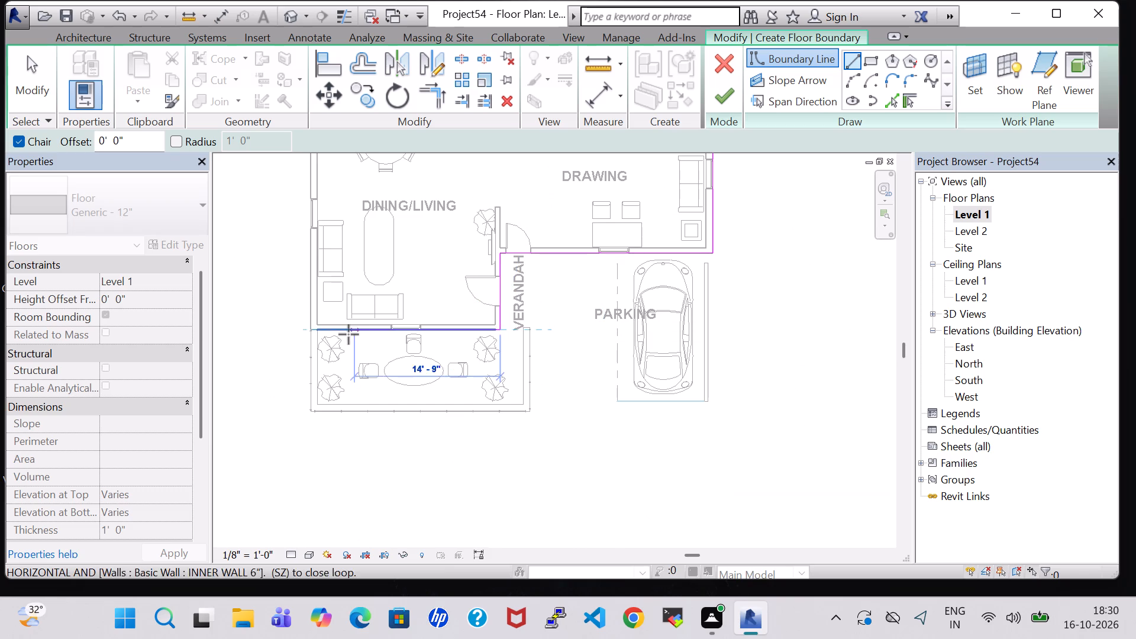
scroll(312, 328, "up", 4)
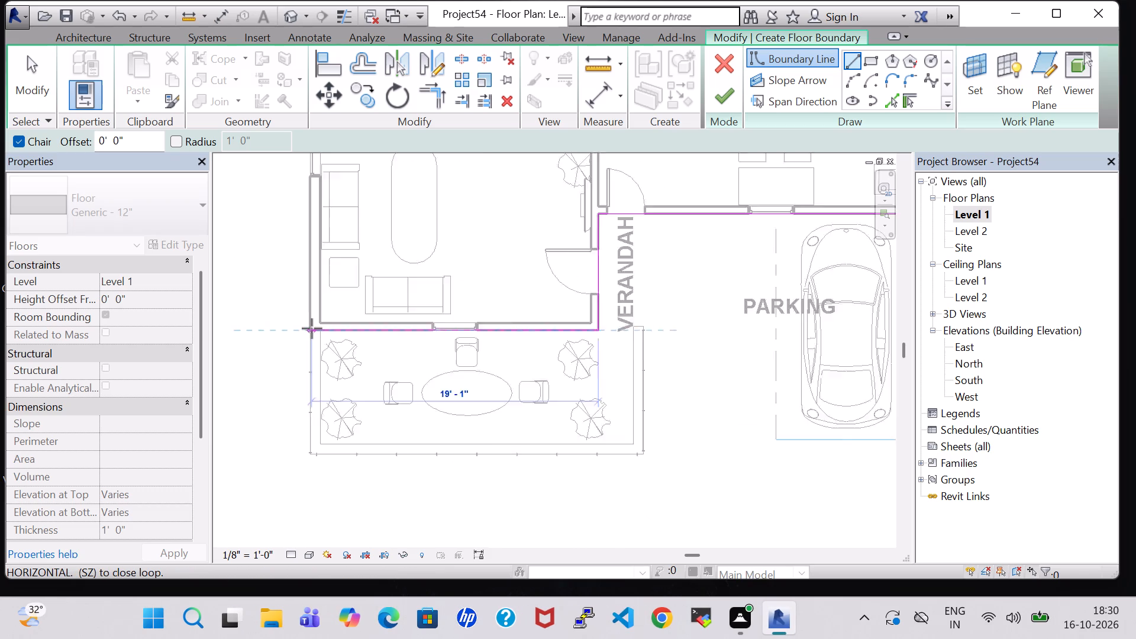
scroll(312, 328, "up", 2)
left_click(311, 333)
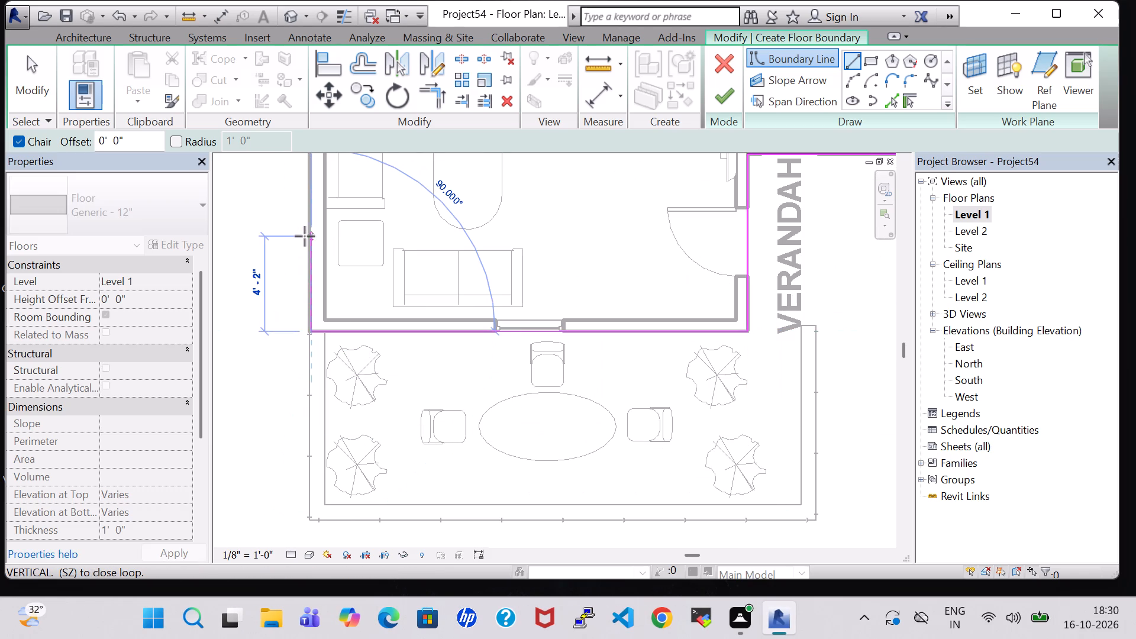
Close the floor boundary along the outer side wall from the dining/living corner to the kitchen's starting corner, and finish the Generic - 12" floor.
scroll(305, 236, "up", 1)
middle_click_drag(305, 236, 325, 400)
middle_click_drag(330, 230, 336, 546)
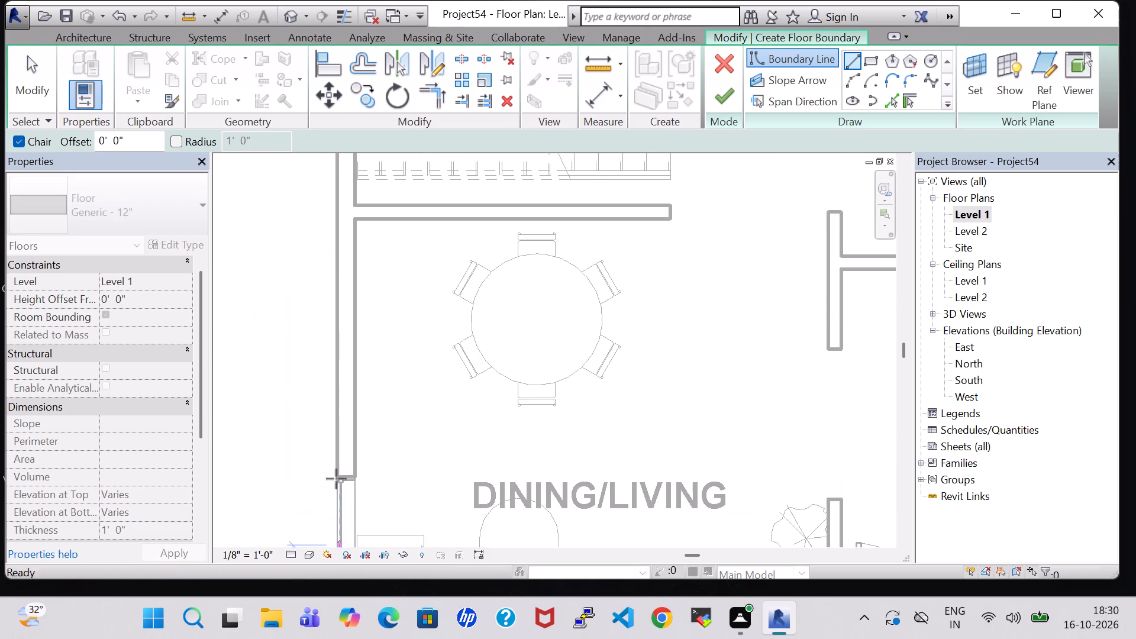
middle_click_drag(343, 275, 347, 537)
scroll(347, 537, "up", 1)
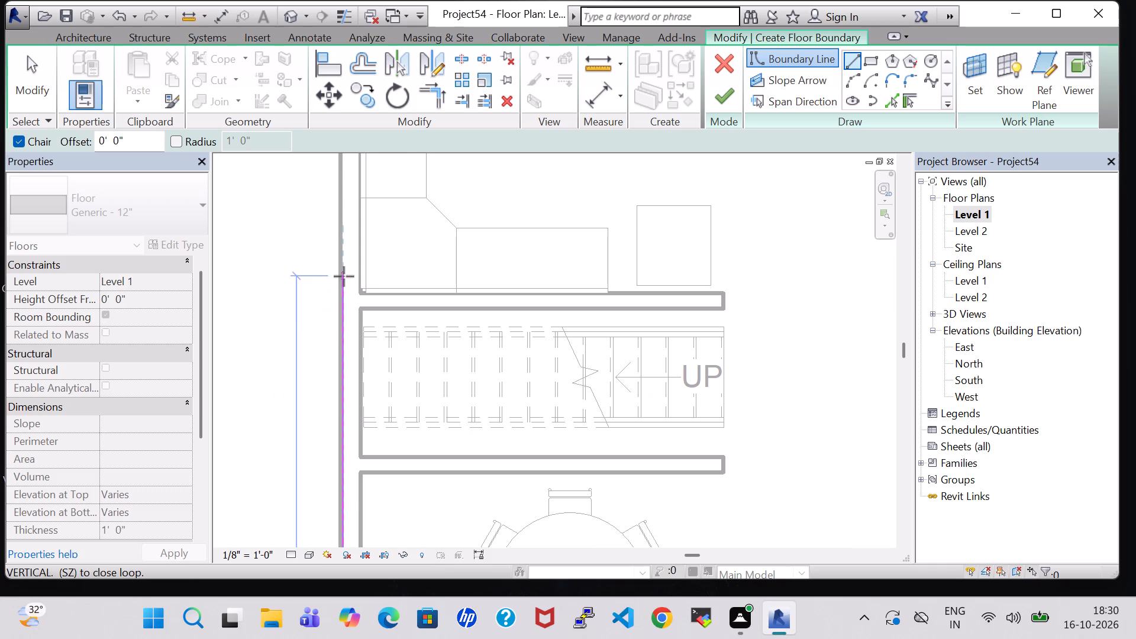
middle_click_drag(344, 276, 347, 588)
middle_click_drag(340, 333, 364, 591)
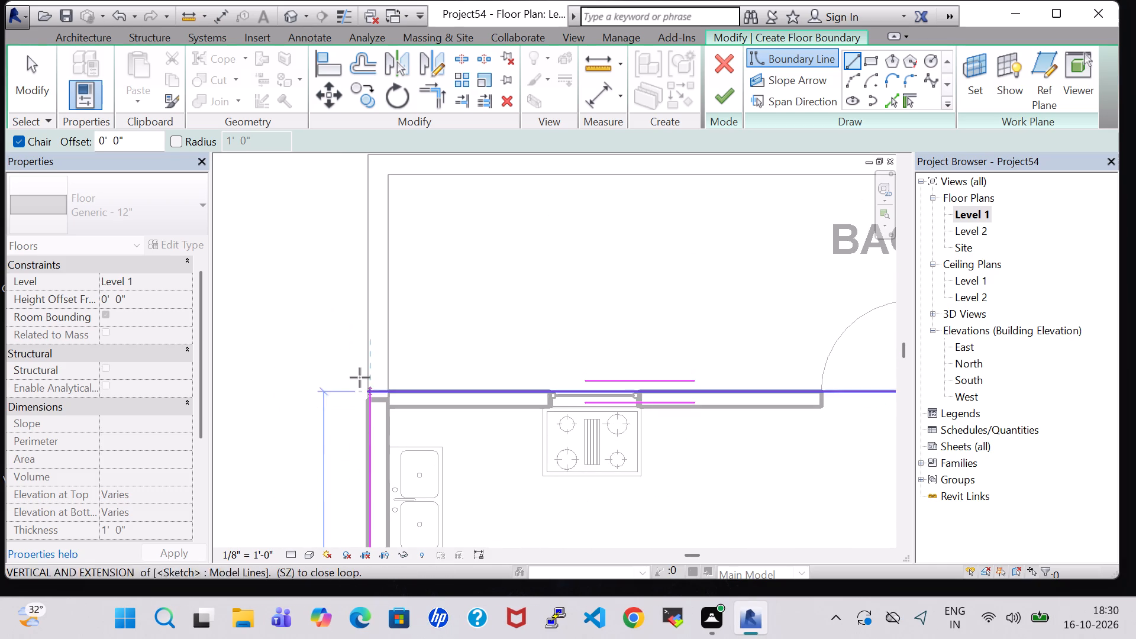
left_click(366, 397)
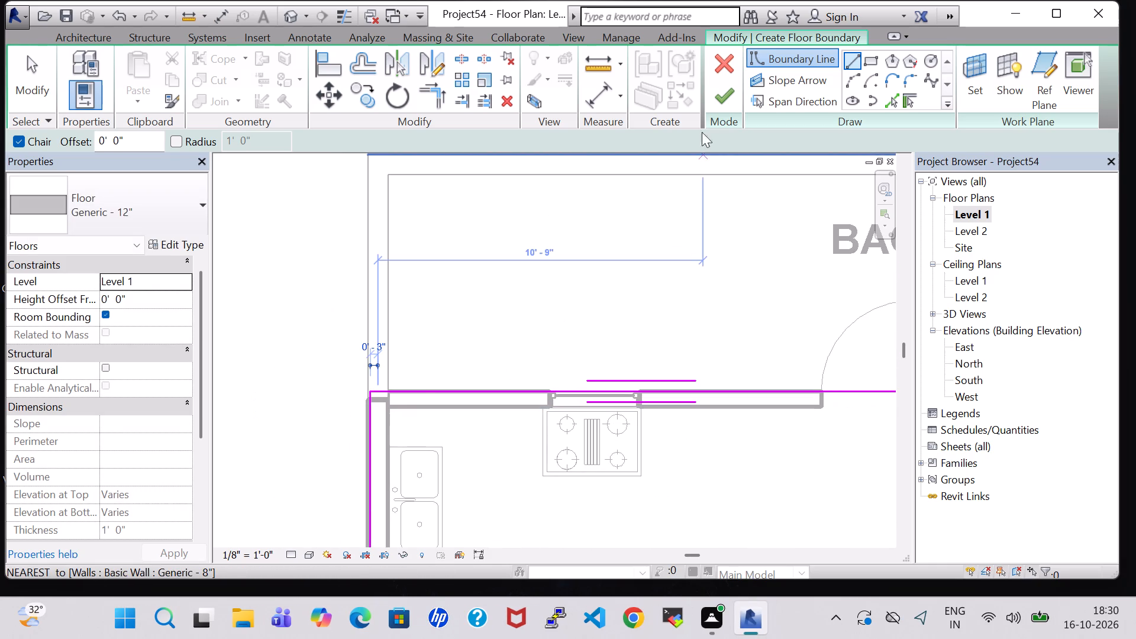
left_click(727, 101)
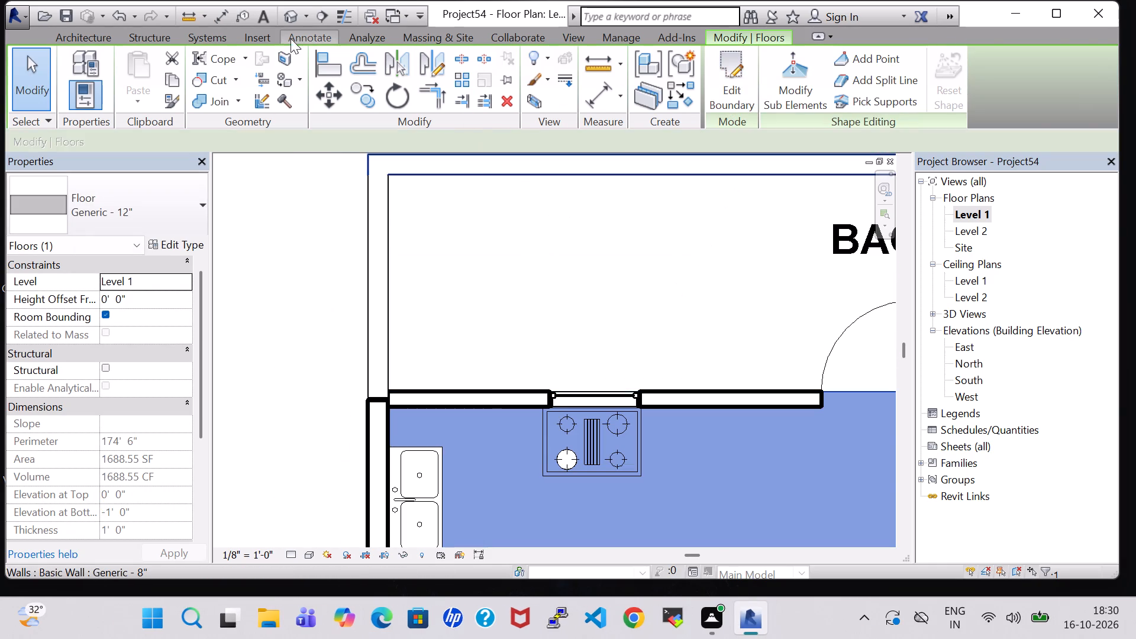
Examine the new Generic - 12" floor in 3D from the front and around the parking-side corner, checking how it meets the walls and topography.
left_click(286, 22)
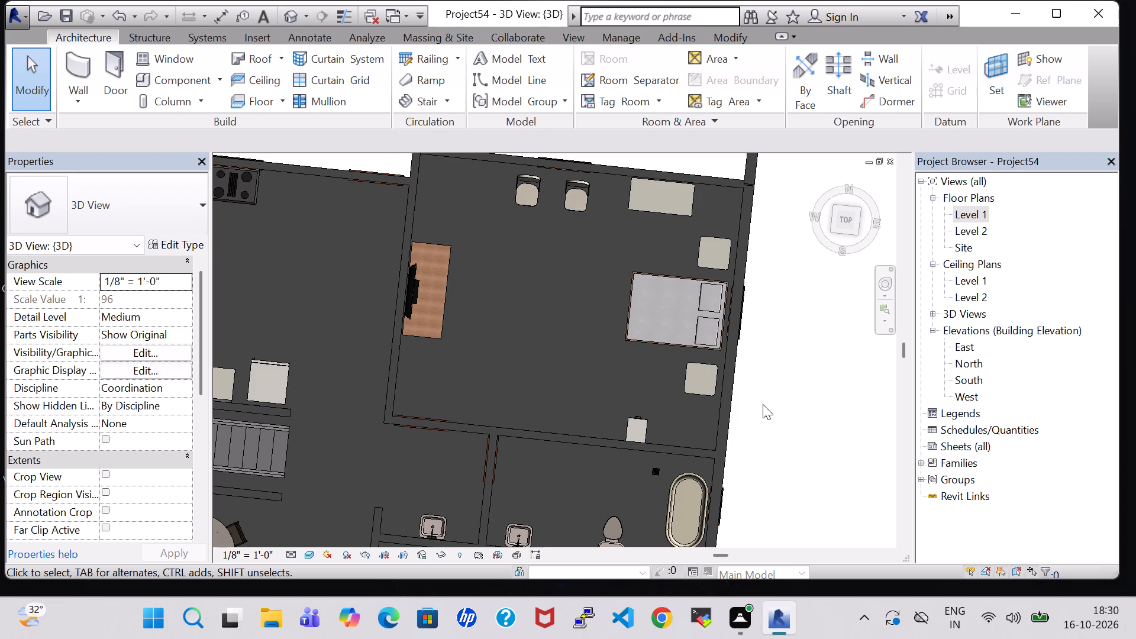
middle_click_drag(769, 479, 740, 347, "shift")
middle_click_drag(693, 485, 694, 407)
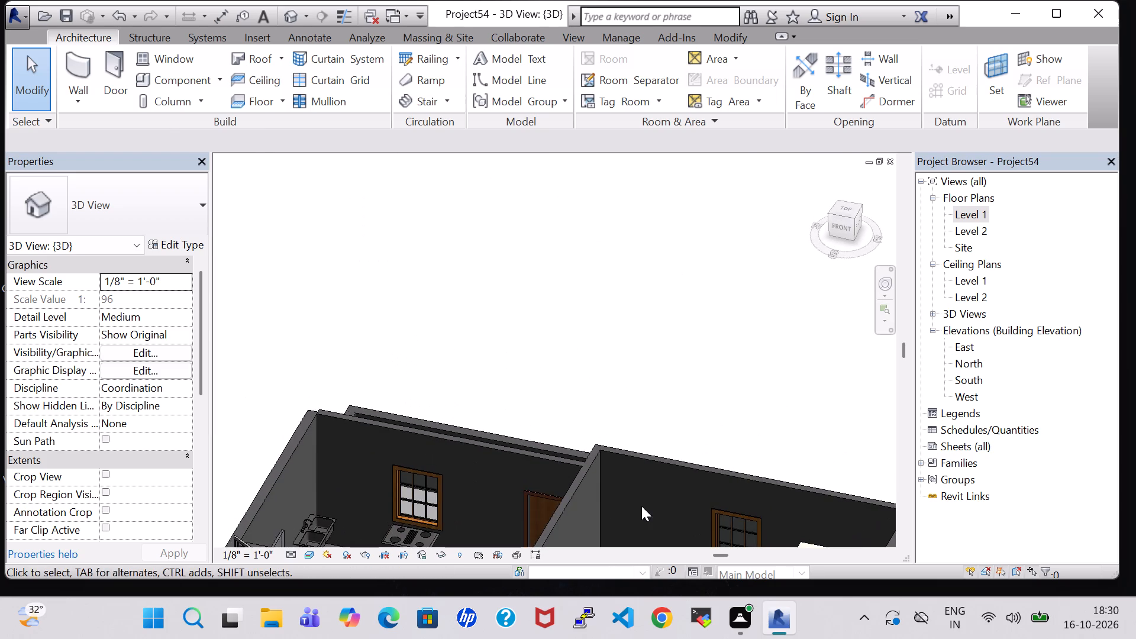
middle_click_drag(641, 506, 714, 173)
middle_click_drag(879, 534, 899, 461, "shift")
middle_click_drag(867, 519, 884, 313)
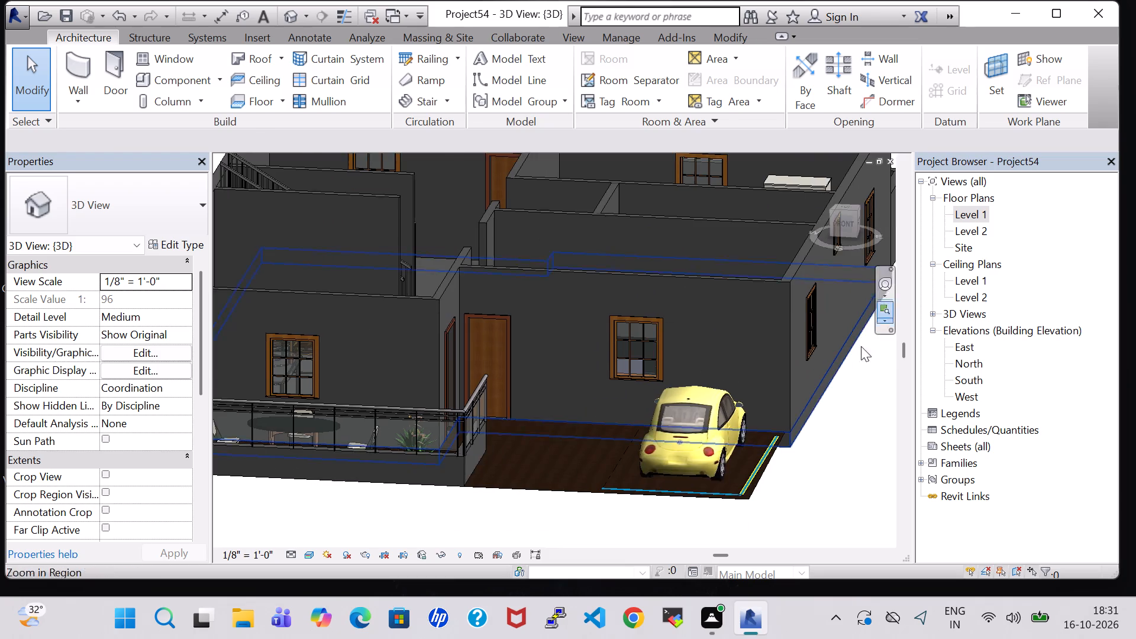
scroll(761, 428, "up", 1)
left_click(838, 227)
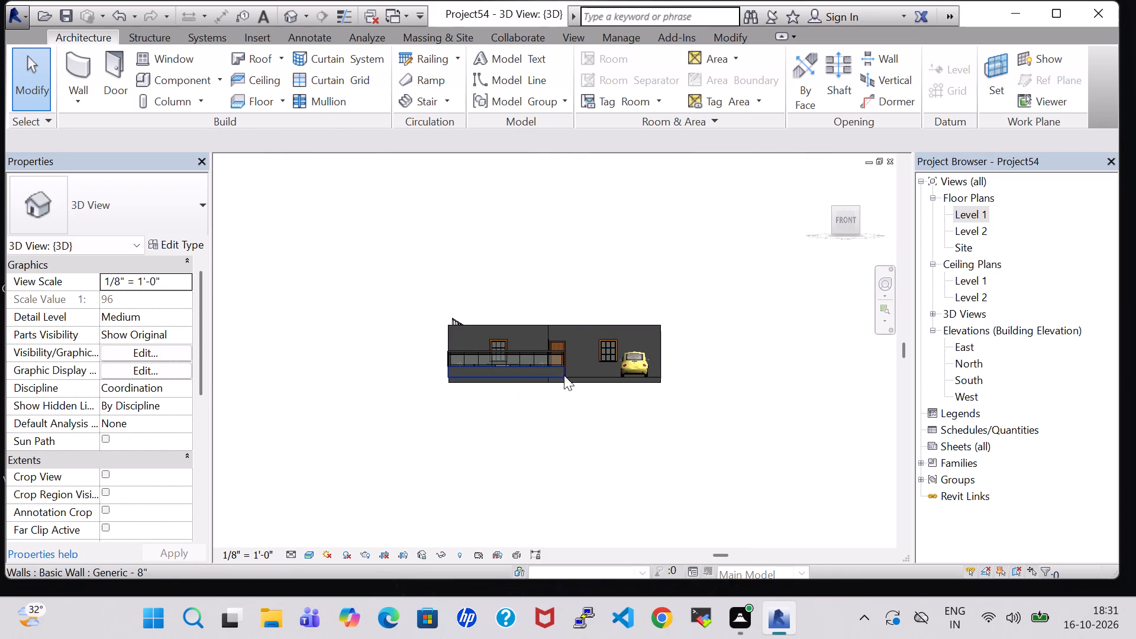
scroll(531, 383, "up", 6)
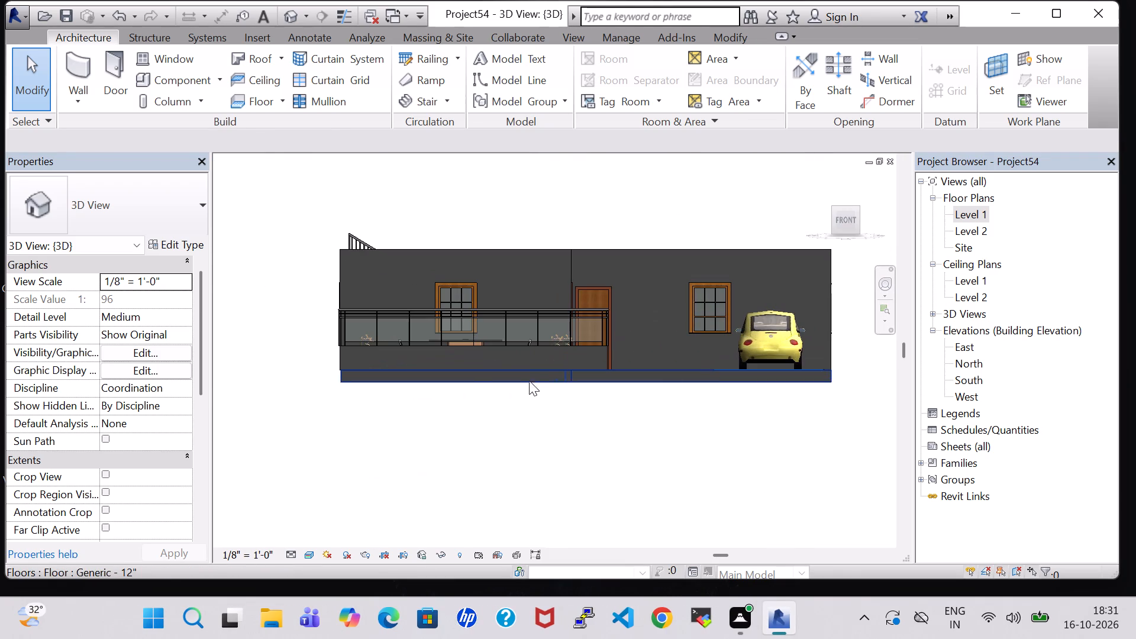
left_click(526, 376)
left_click(575, 421)
left_click(631, 376)
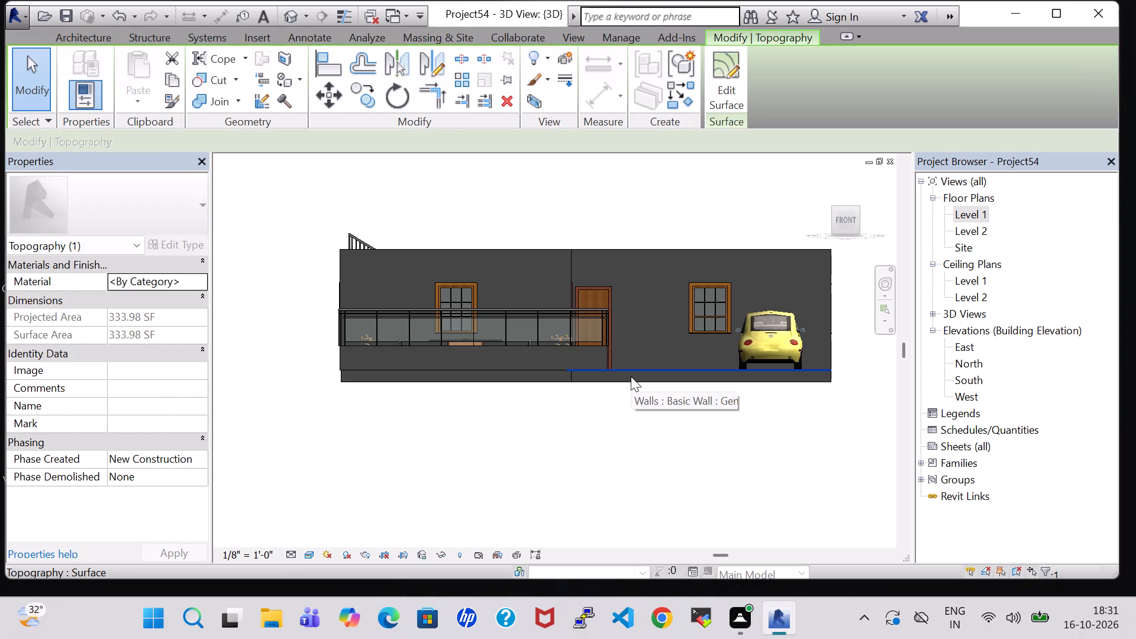
left_click(637, 401)
middle_click_drag(693, 416, 667, 419, "shift")
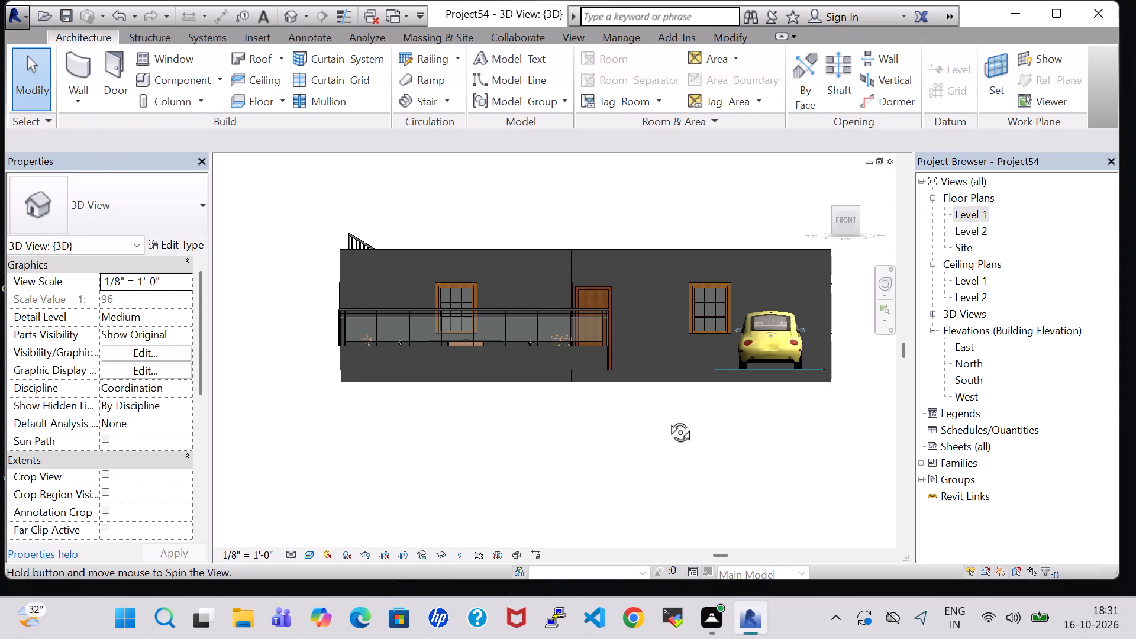
middle_click_drag(667, 419, 599, 425, "shift")
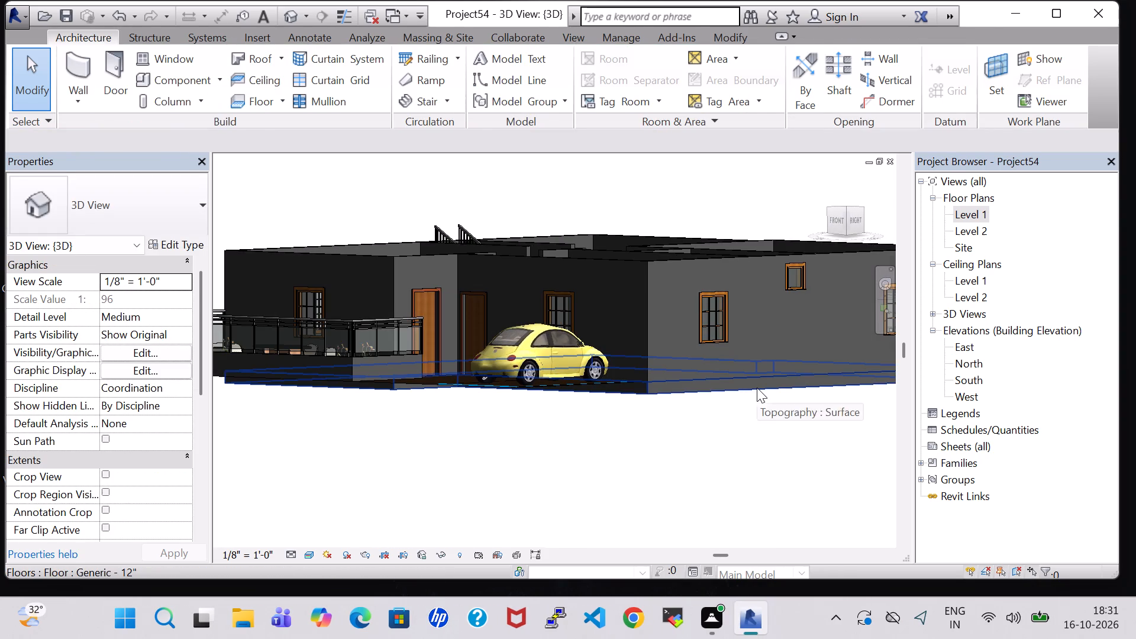
Undo the completion of the Generic - 12" floor beneath the house.
left_click(757, 388)
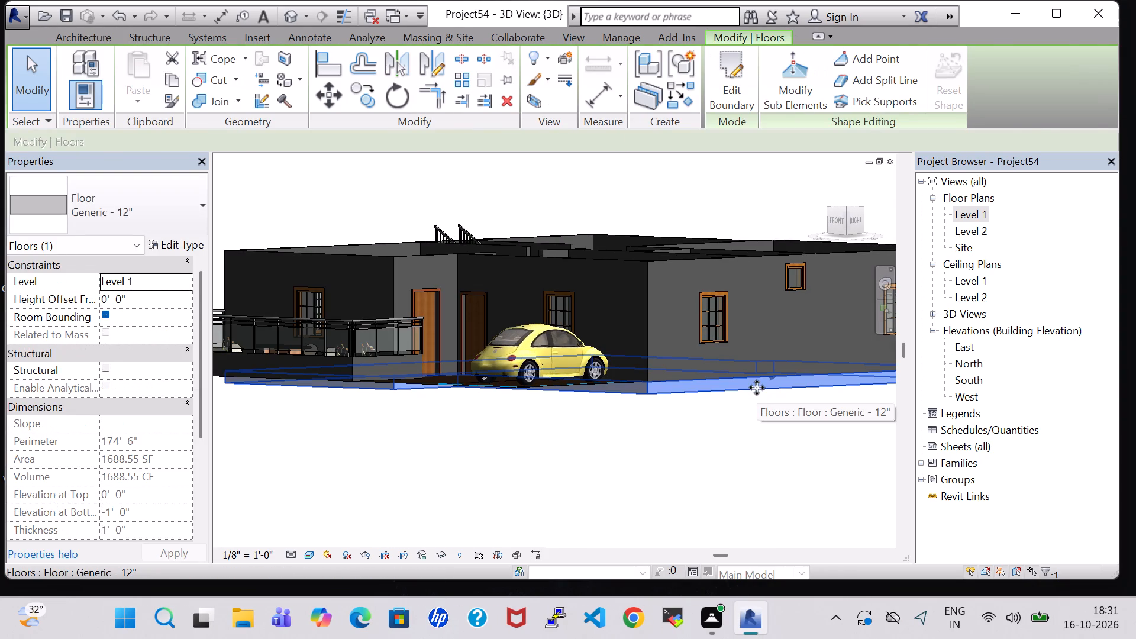
key("ctrl+z")
Discard the reopened Generic - 12" floor boundary sketch without creating the floor.
middle_click_drag(685, 458, 674, 417, "shift")
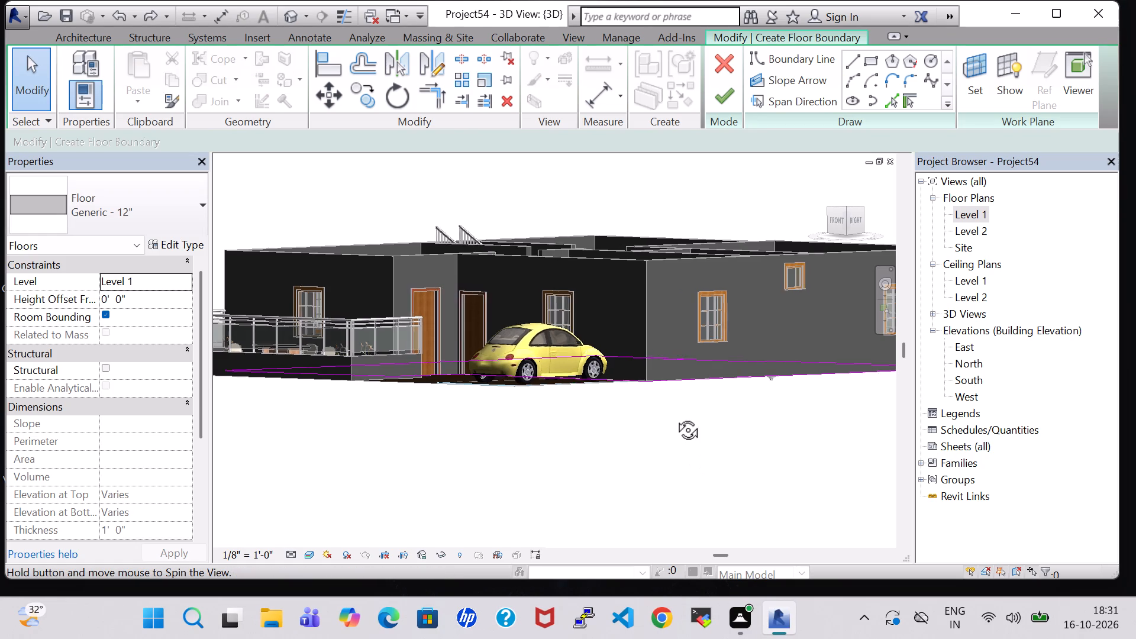
middle_click_drag(674, 417, 678, 459, "shift")
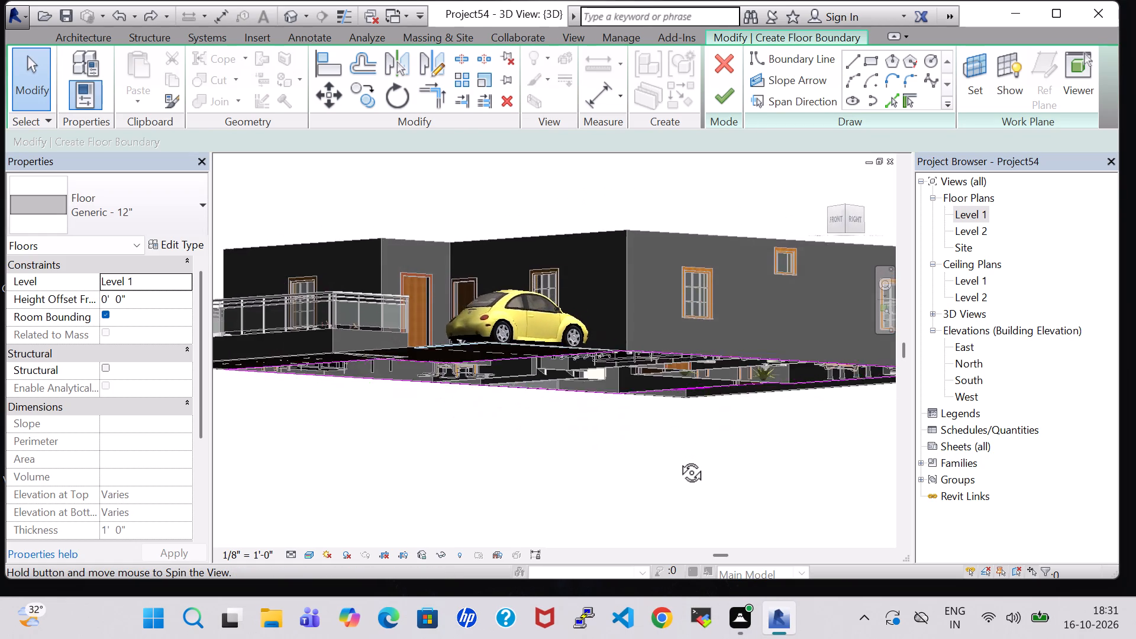
middle_click_drag(678, 459, 760, 441, "shift")
left_click(843, 226)
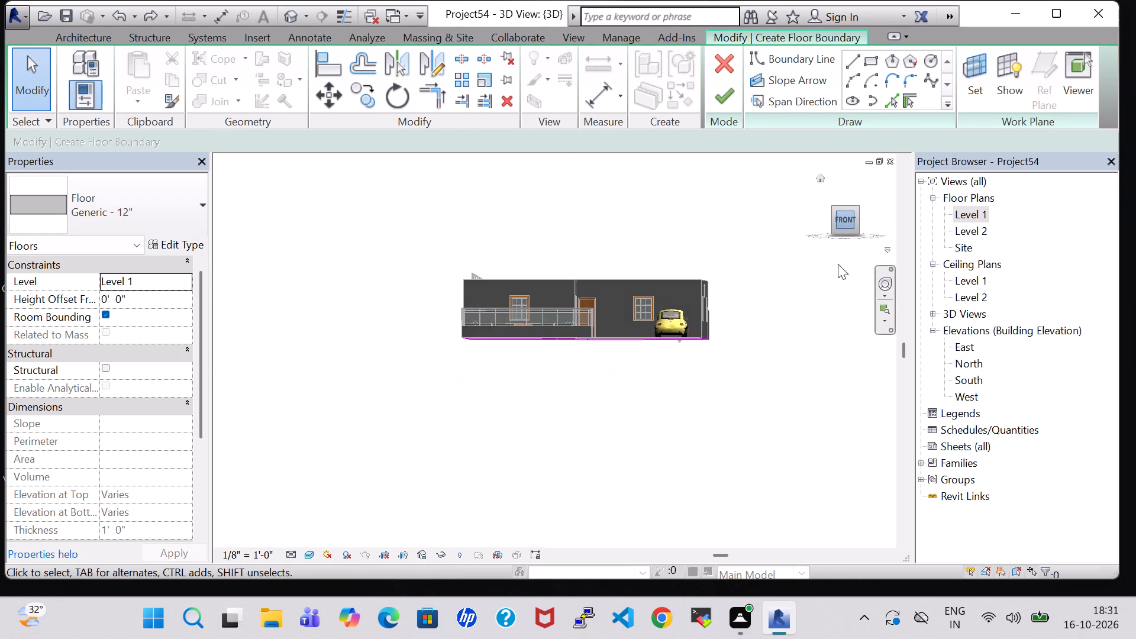
scroll(703, 327, "up", 6)
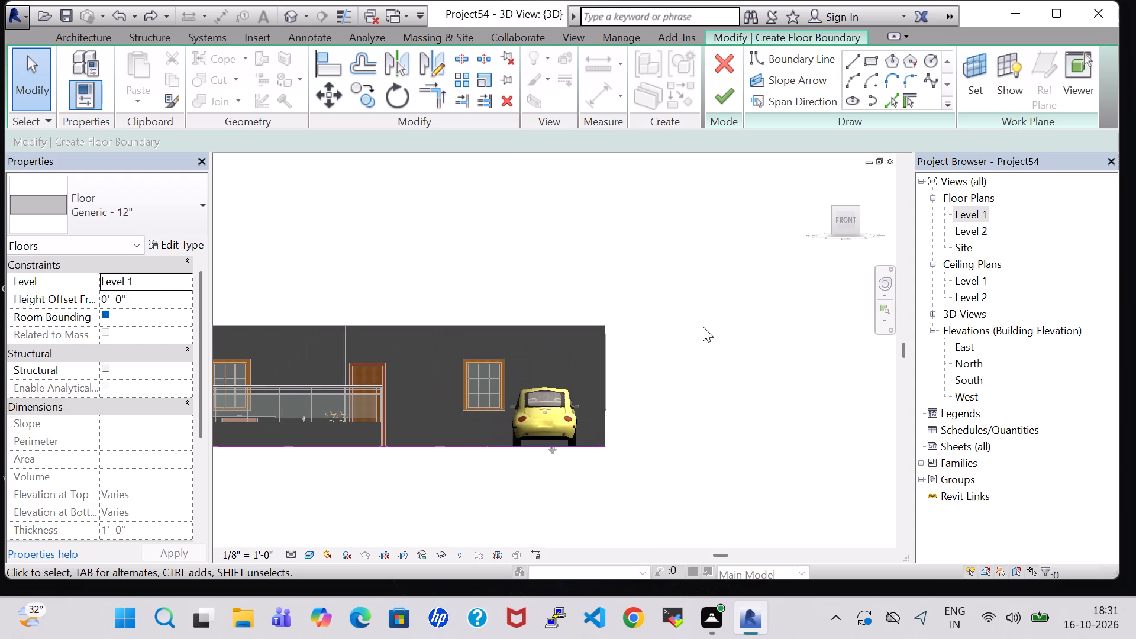
key("ctrl+z")
key("ctrl+z")
middle_click_drag(666, 451, 536, 405)
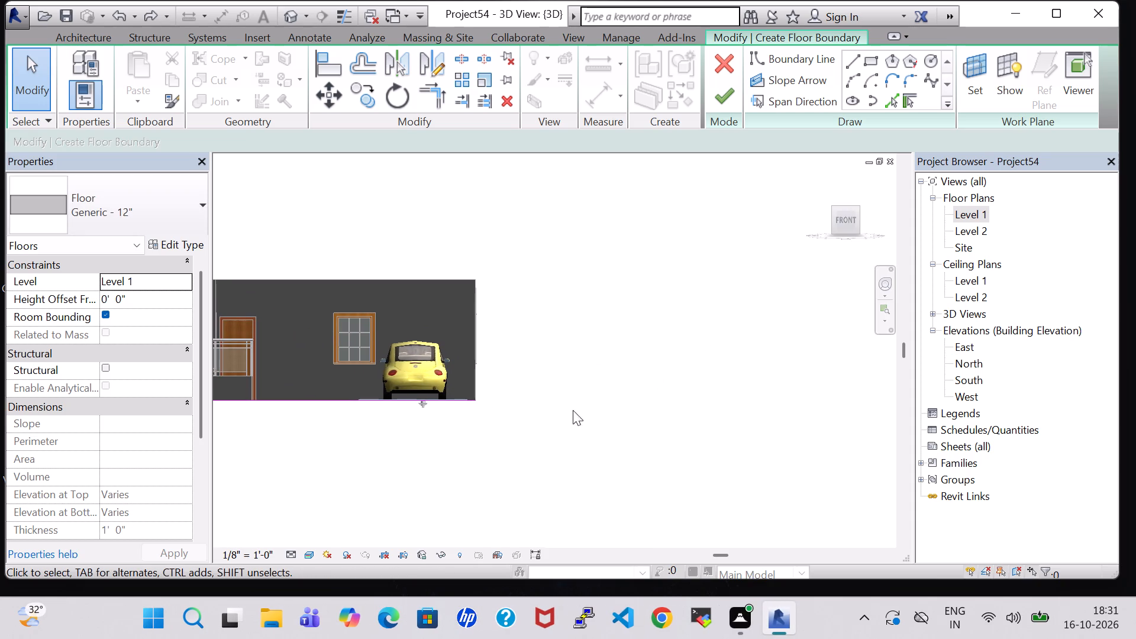
middle_click_drag(569, 418, 508, 359, "shift")
key("ctrl+z")
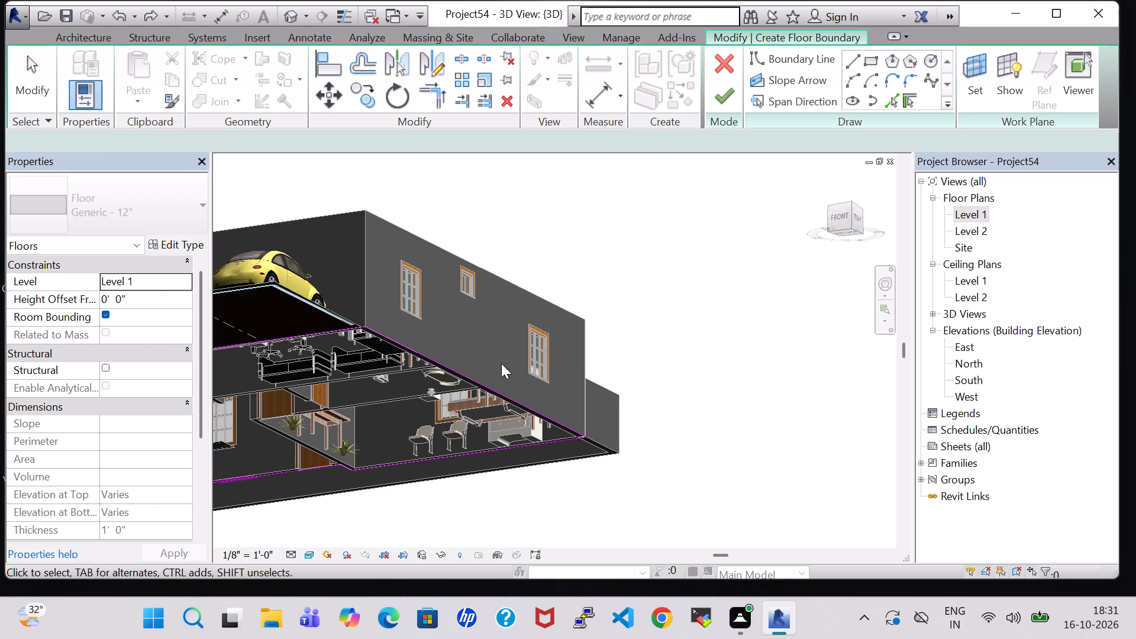
left_click(720, 56)
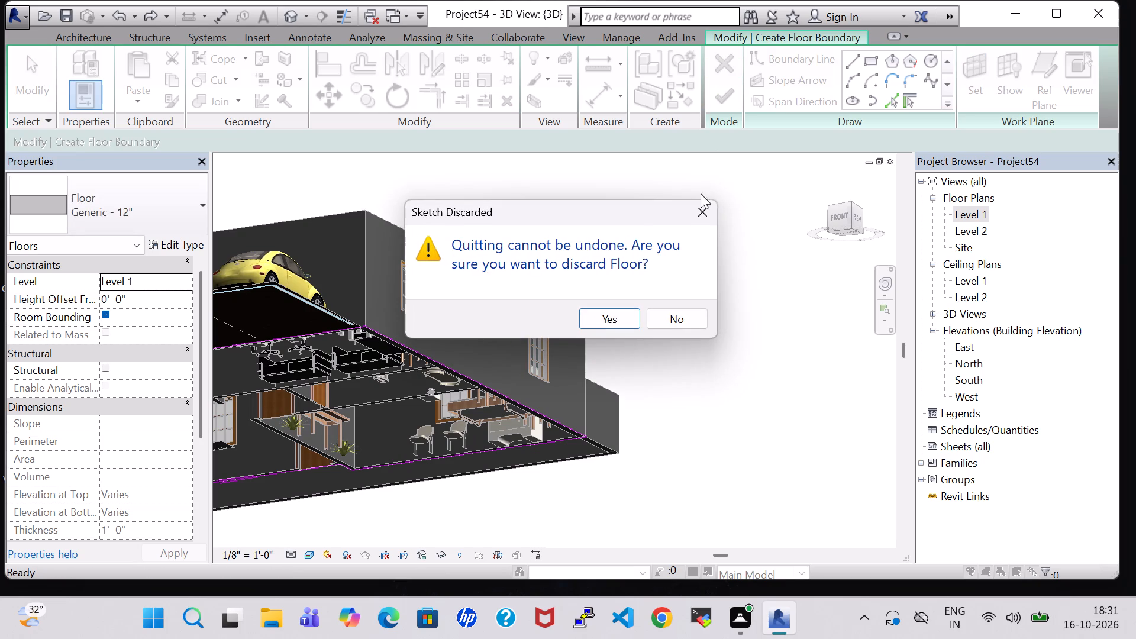
left_click(619, 318)
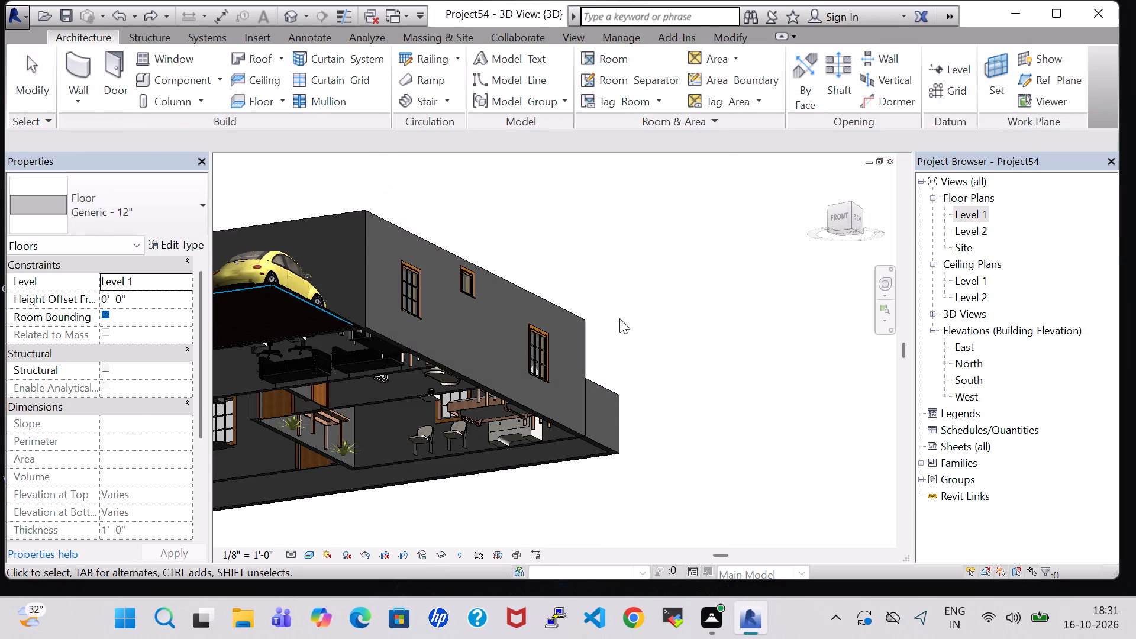
left_click(693, 337)
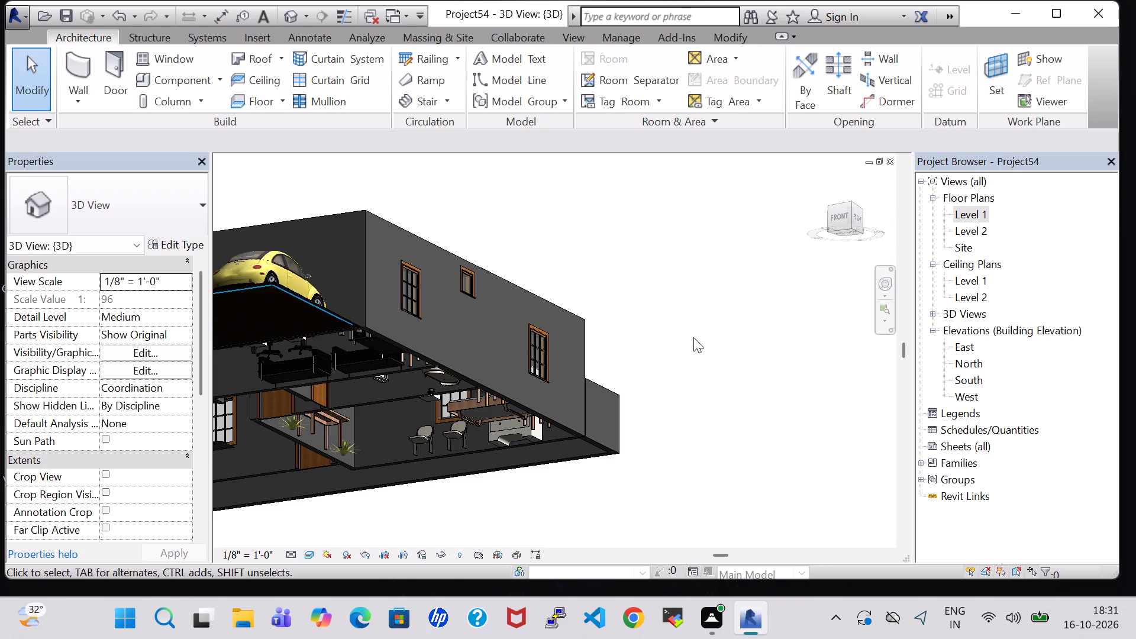
Try to undo the preceding model changes, checking the house in 3D from below and above.
key("ctrl+z")
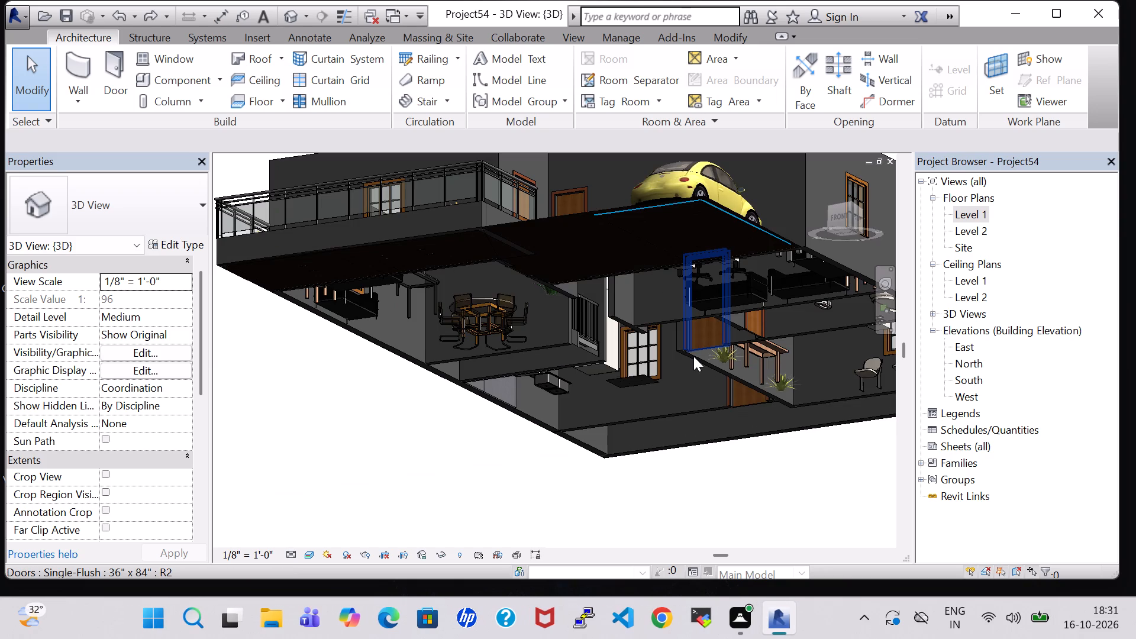
key("ctrl+z")
key("ctrl+z")
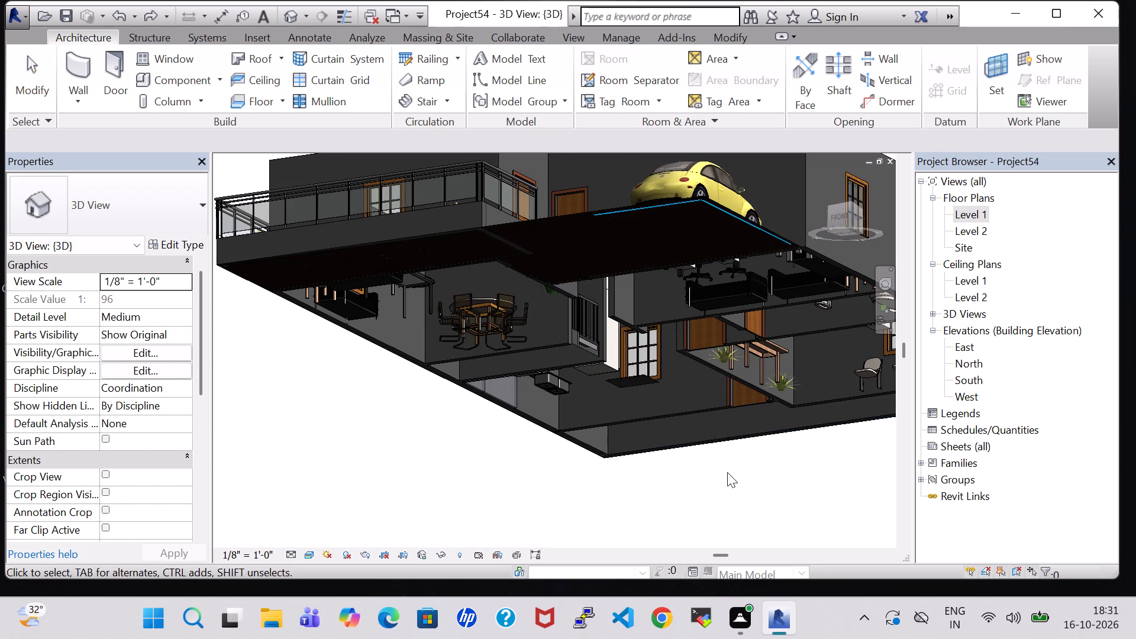
scroll(728, 472, "down", 3)
middle_click_drag(644, 189, 644, 194)
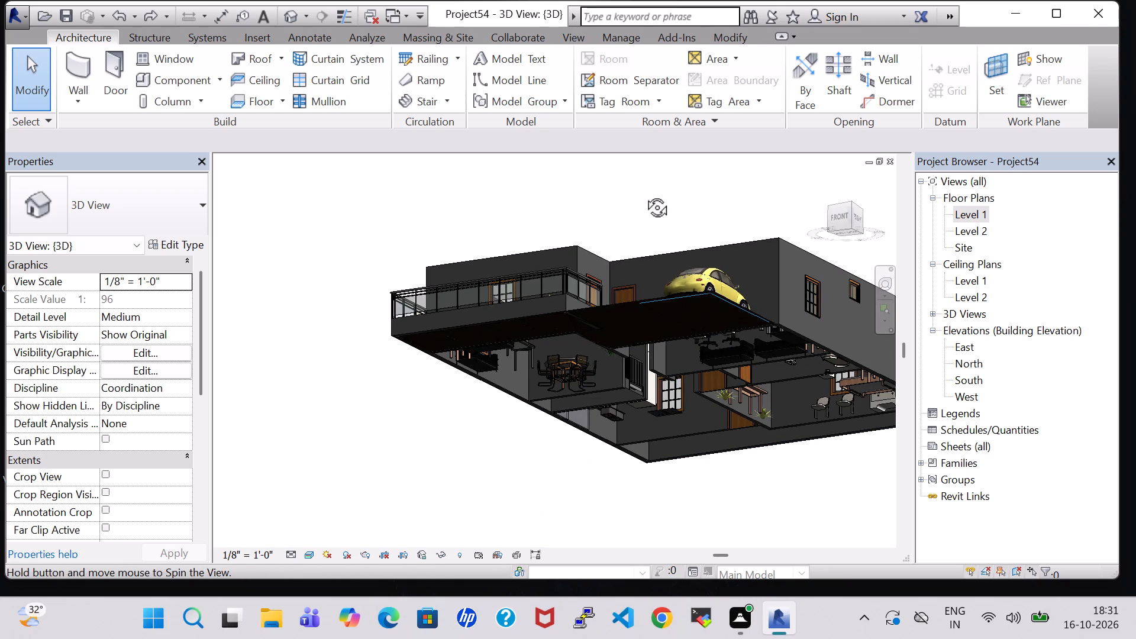
middle_click_drag(644, 194, 635, 325)
Set the Level 1 floor plan's visual style to Realistic.
left_click(970, 205)
double_click(972, 215)
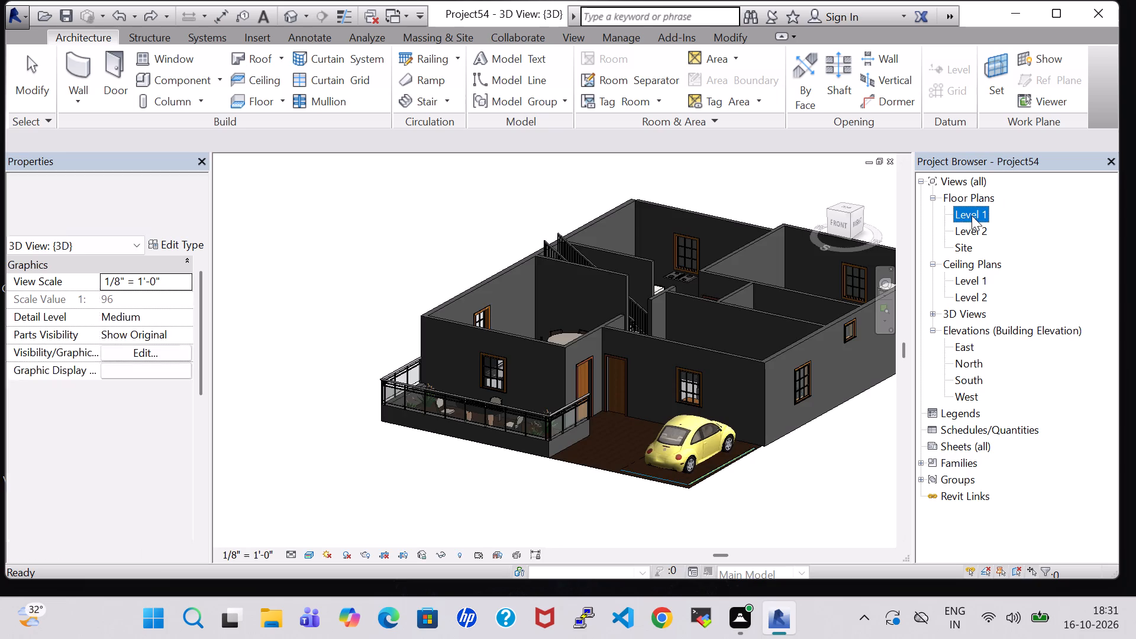
middle_click_drag(799, 270, 677, 405)
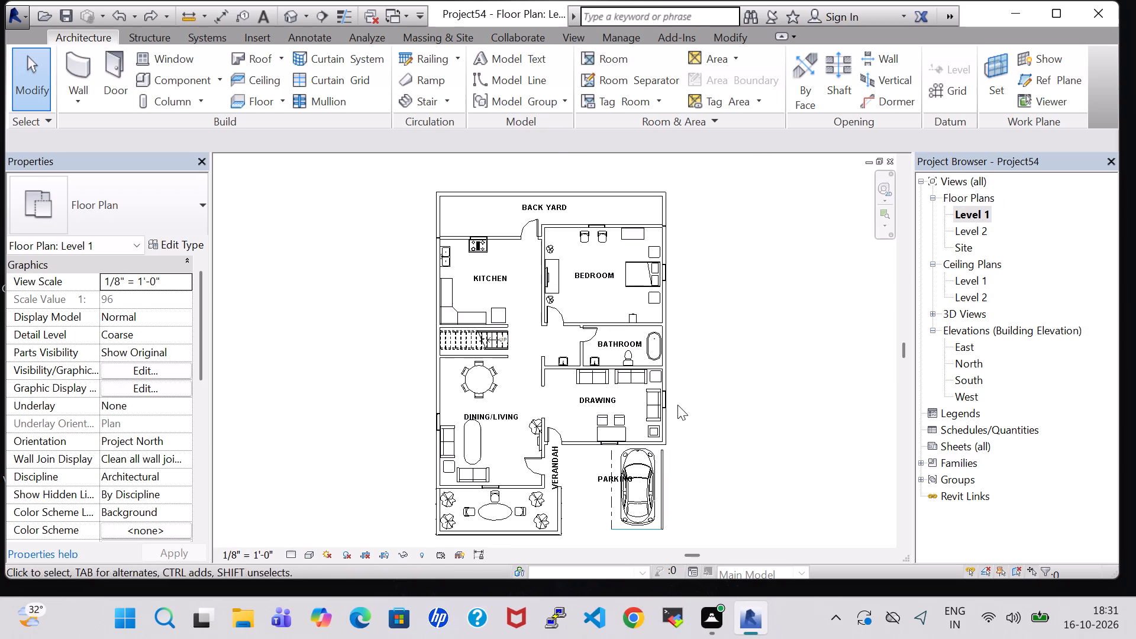
left_click(306, 551)
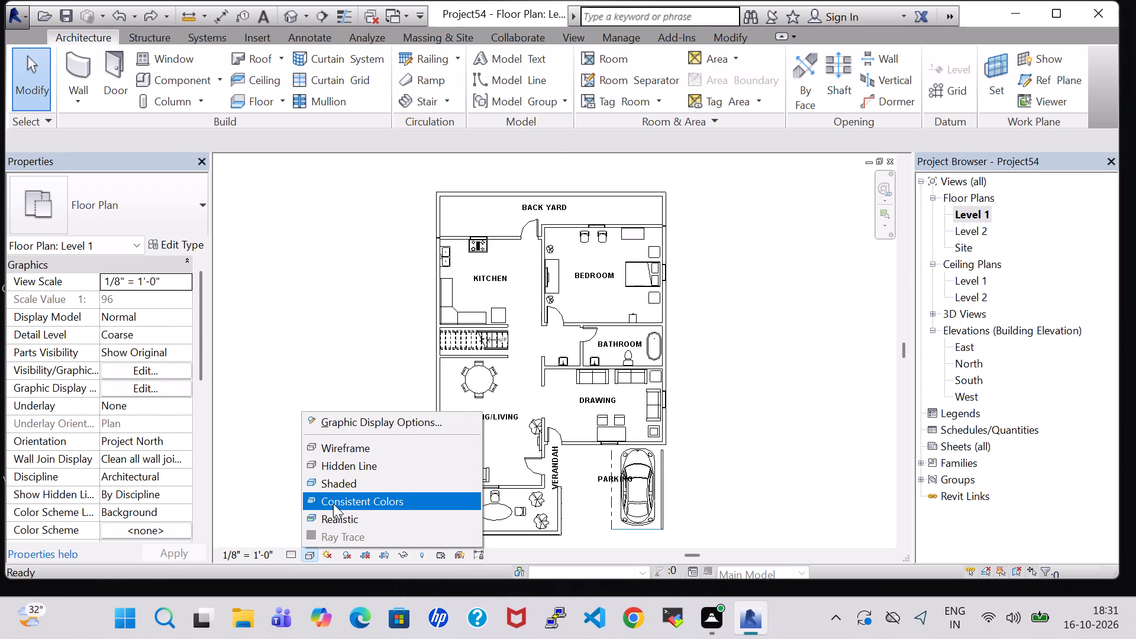
left_click(350, 517)
left_click(824, 308)
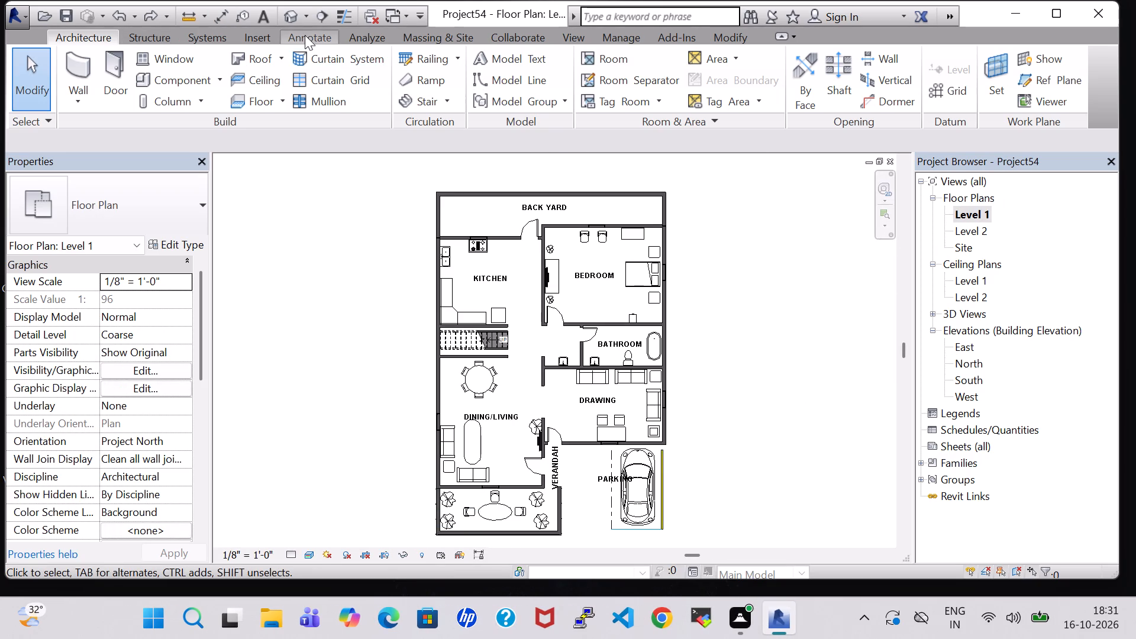
Start a new Generic - 12" floor on Level 1, sketching its boundary about 18'-11" along the kitchen's rear wall to the bedroom wall.
left_click(285, 9)
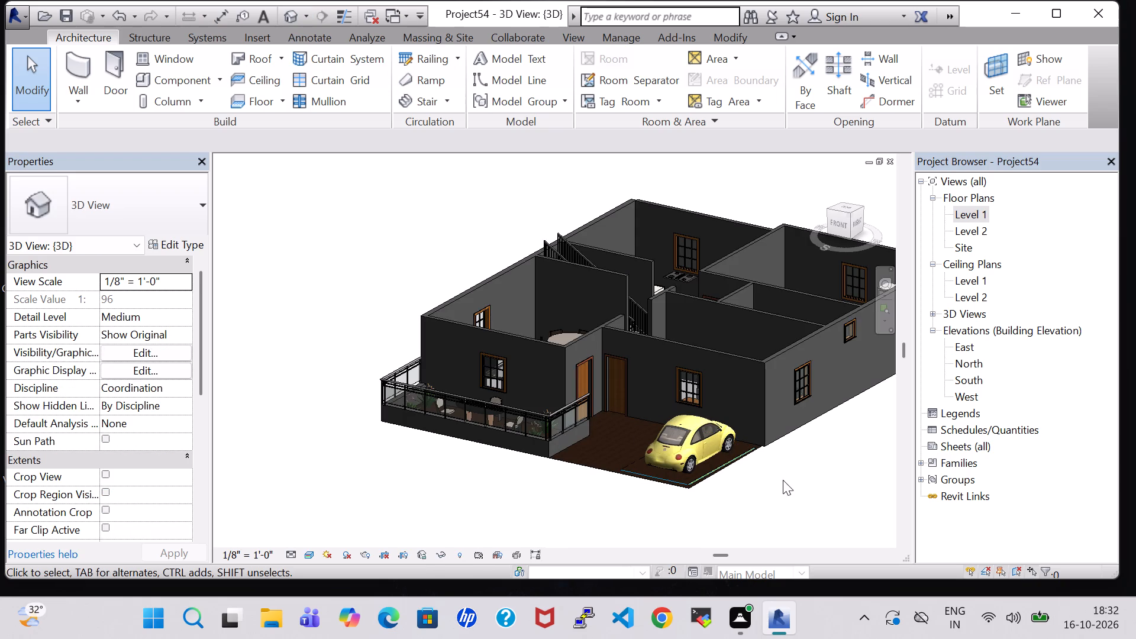
middle_click_drag(783, 480, 760, 340, "shift")
scroll(779, 478, "up", 1, "shift")
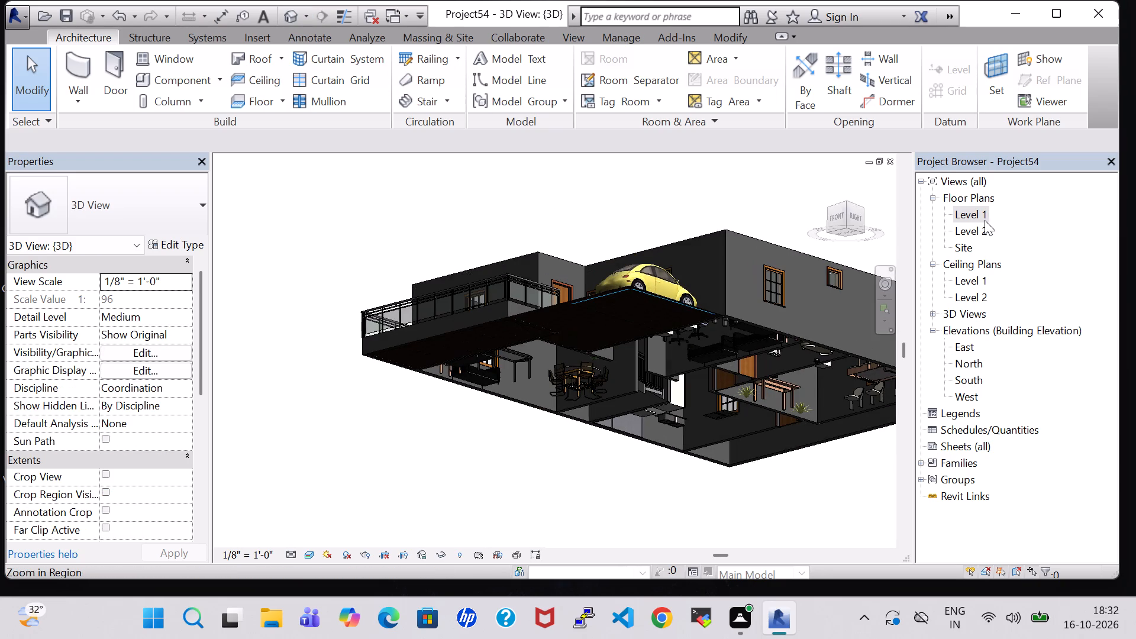
double_click(973, 213)
left_click(253, 93)
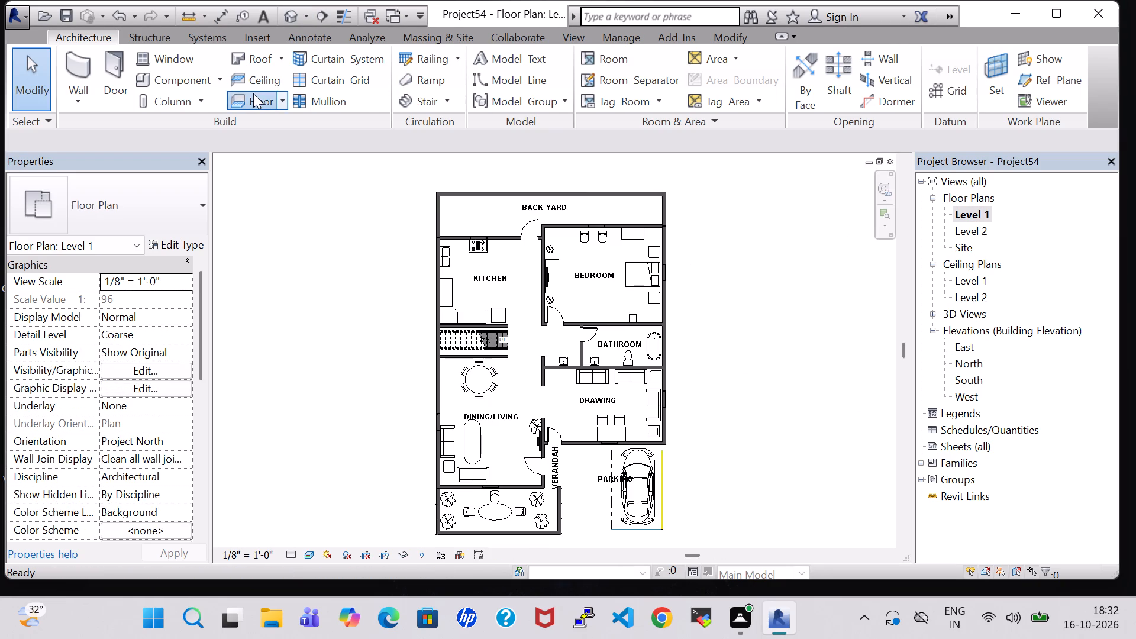
left_click(853, 59)
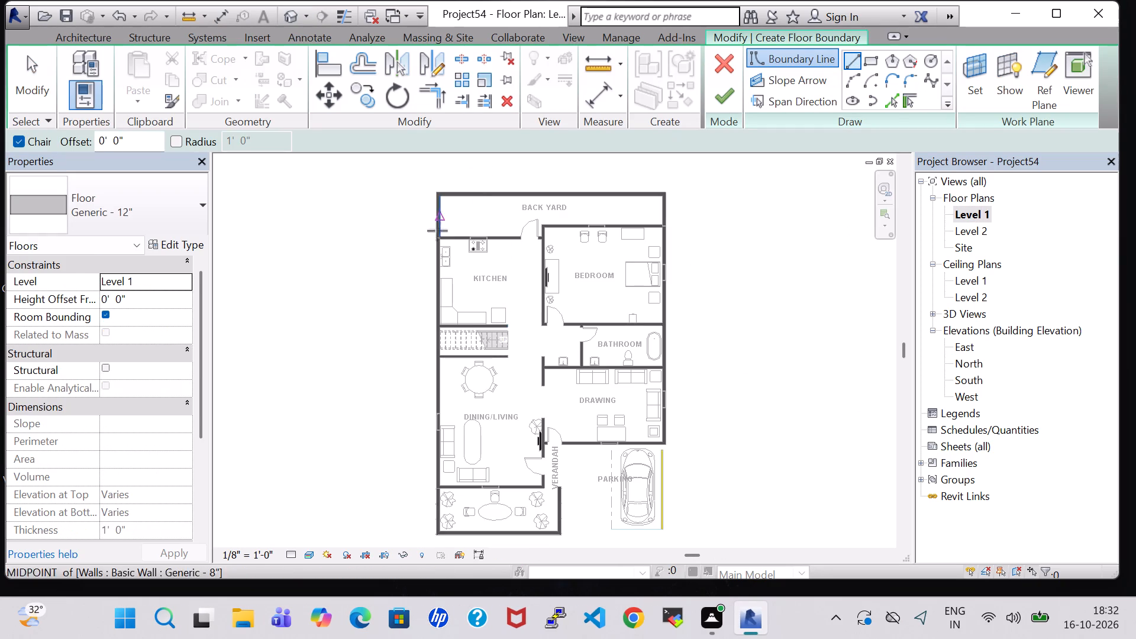
scroll(436, 245, "up", 7)
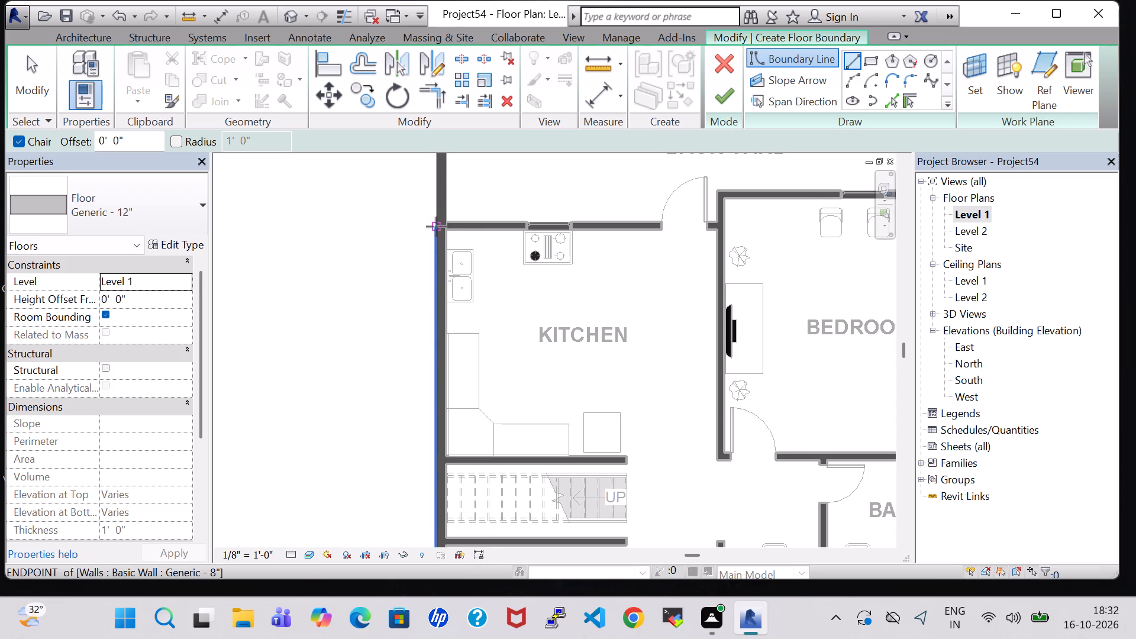
scroll(435, 223, "up", 7)
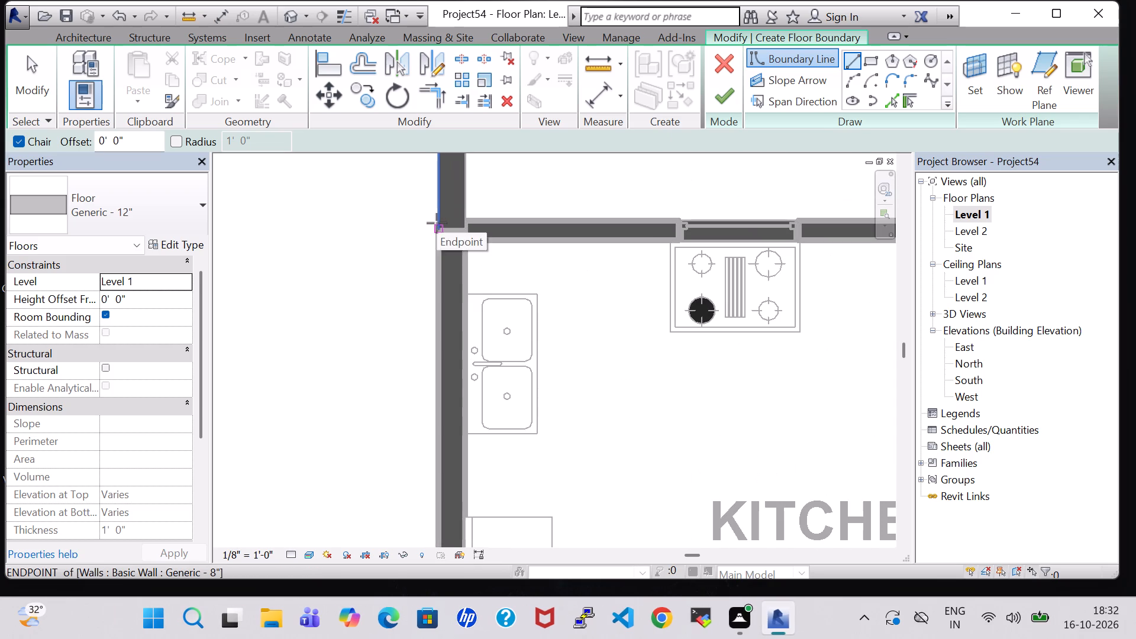
left_click(437, 217)
middle_click_drag(682, 218, 257, 223)
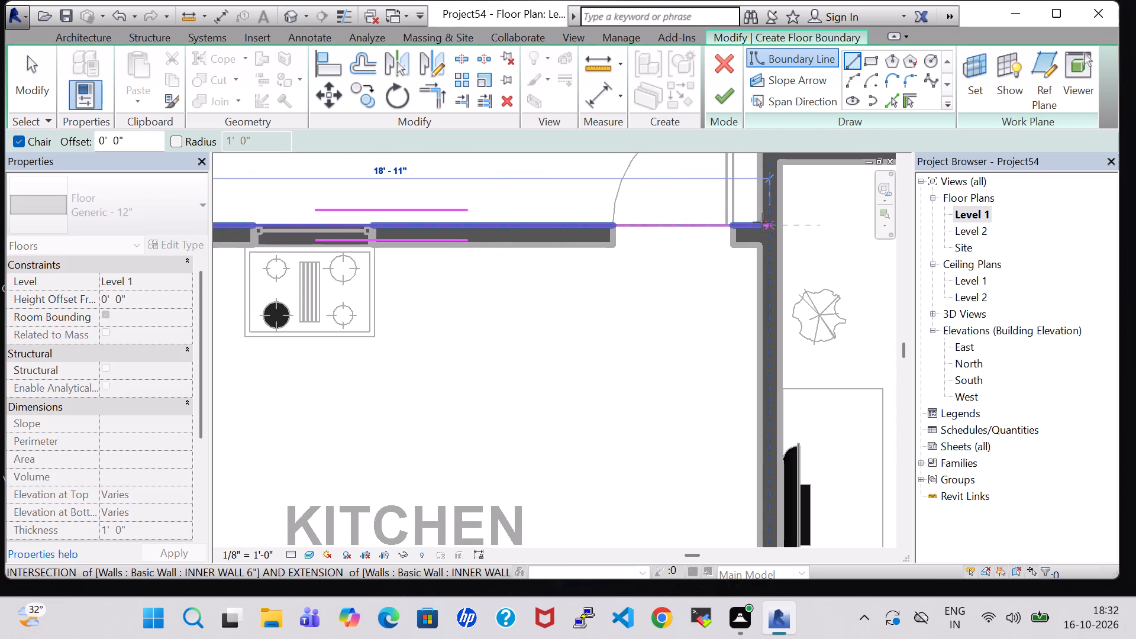
left_click(756, 222)
Continue the floor boundary about 2'-1" up the bedroom's side wall and 22'-0" along its back wall to the outer corner.
middle_click_drag(756, 222, 724, 366)
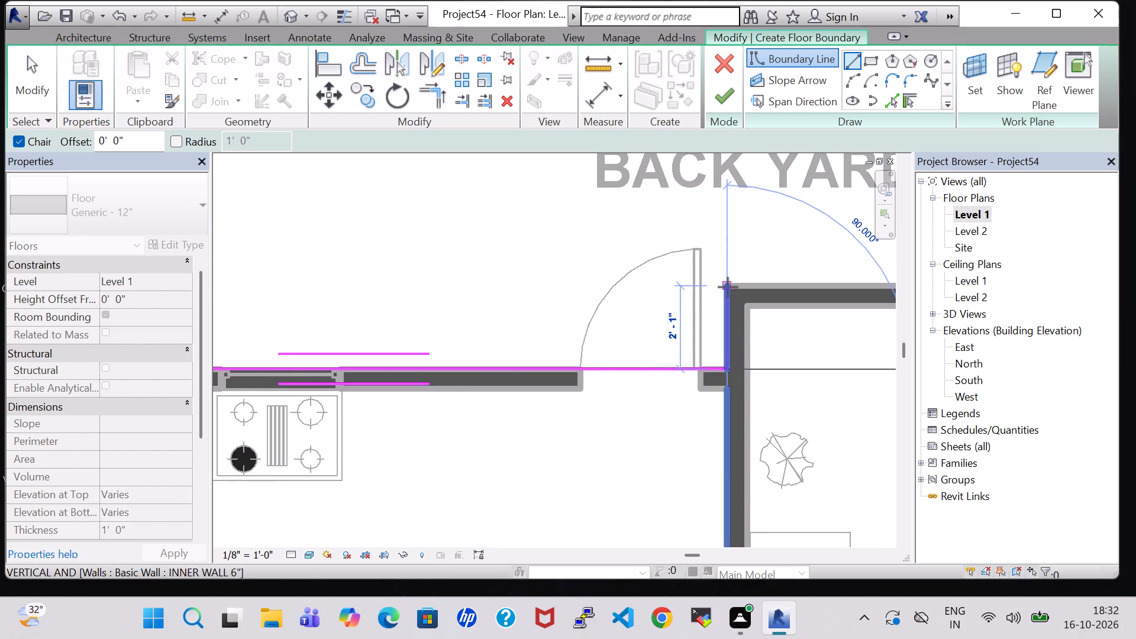
left_click(728, 287)
middle_click_drag(805, 283, 437, 291)
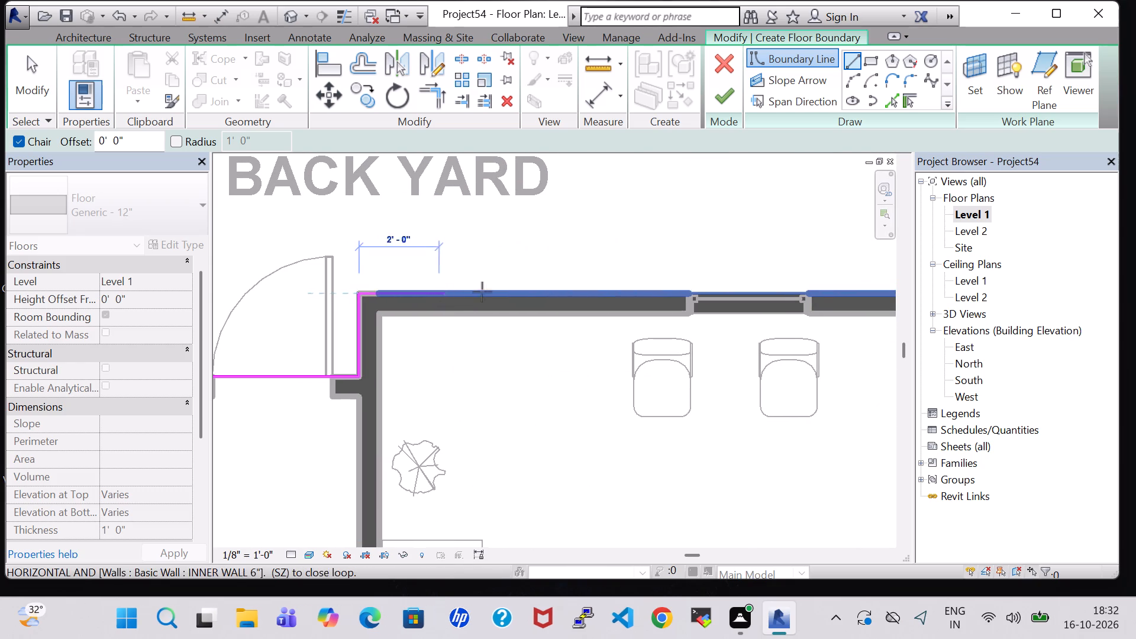
middle_click_drag(743, 288, 372, 289)
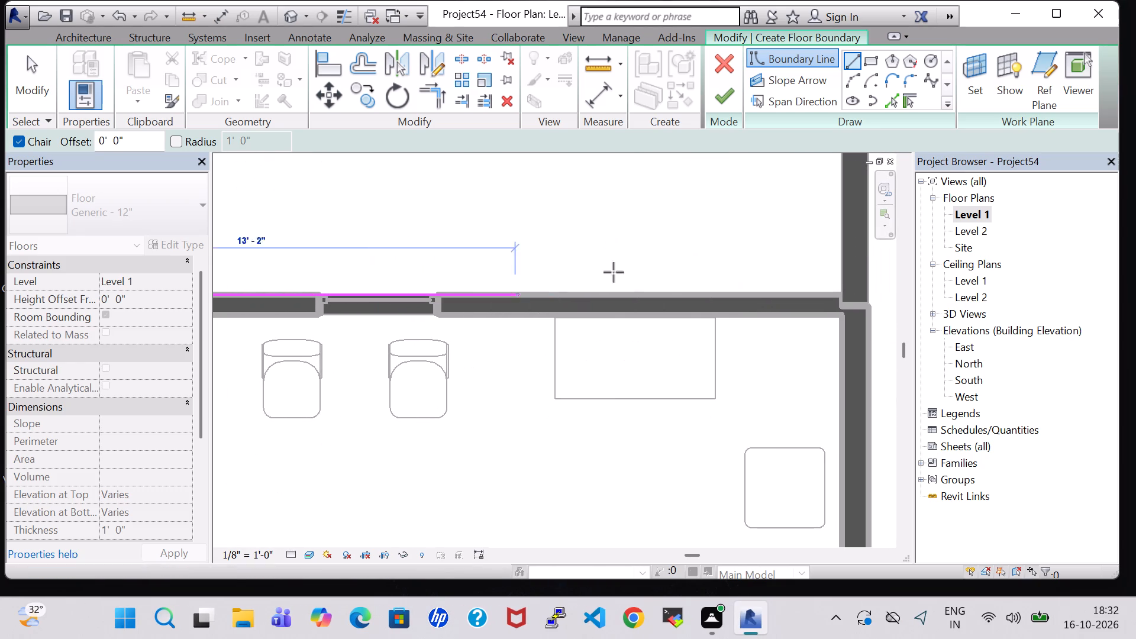
left_click(869, 293)
Continue the floor boundary along the outer side wall past the bedroom and bathroom to the drawing room's front corner.
middle_click_drag(868, 415, 855, 409)
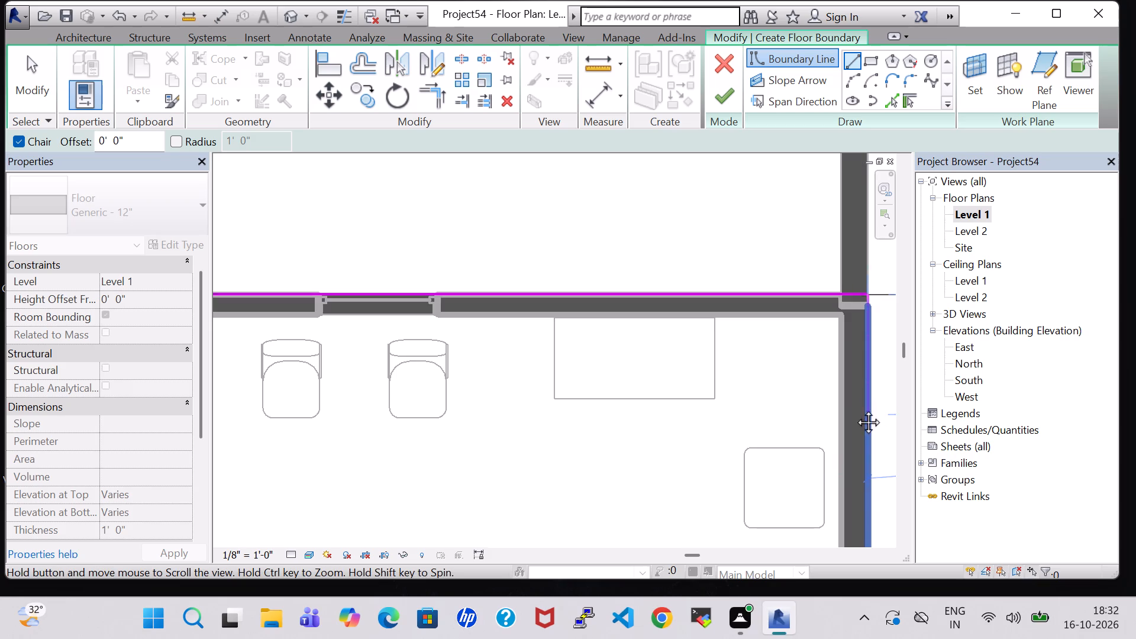
middle_click_drag(855, 409, 749, 151)
scroll(747, 412, "down", 3)
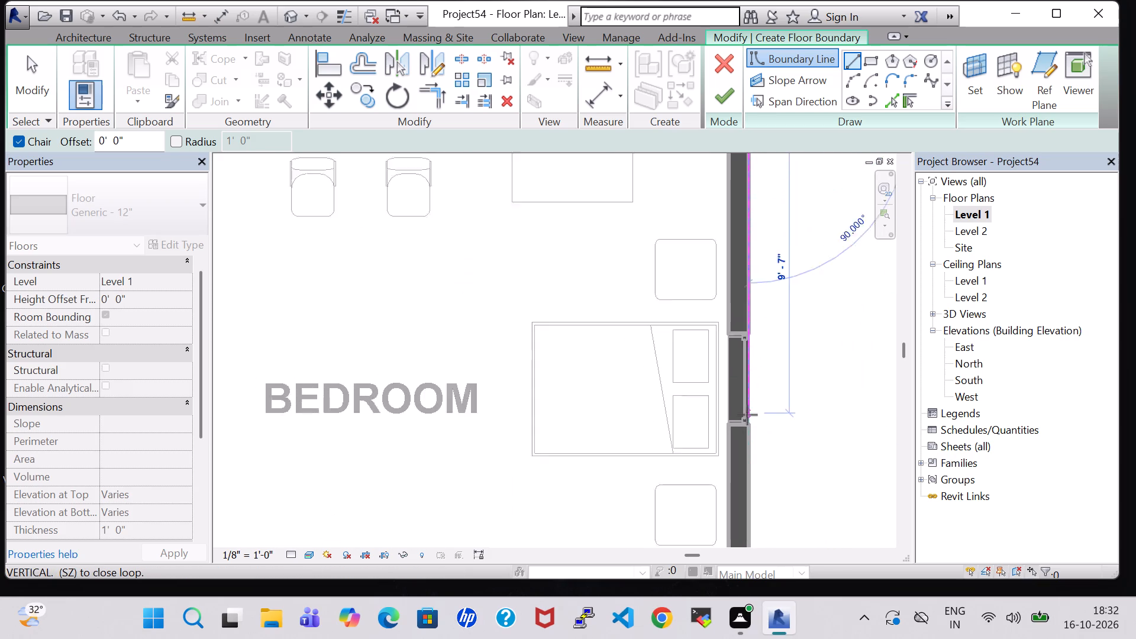
scroll(747, 415, "down", 3)
middle_click_drag(747, 417, 767, 154)
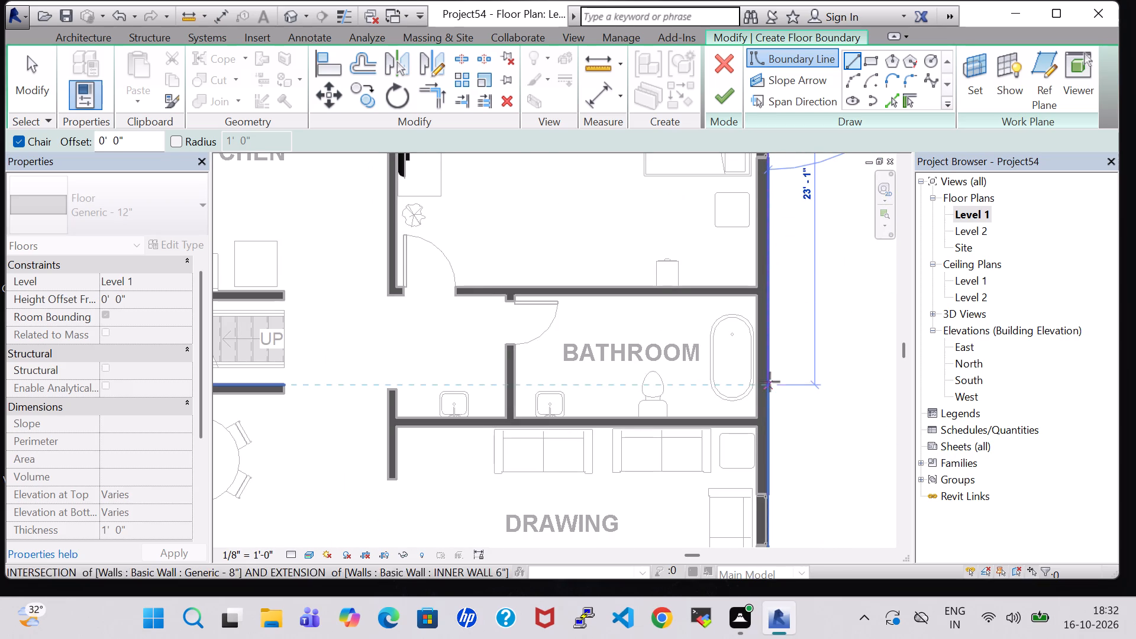
middle_click_drag(770, 382, 760, 104)
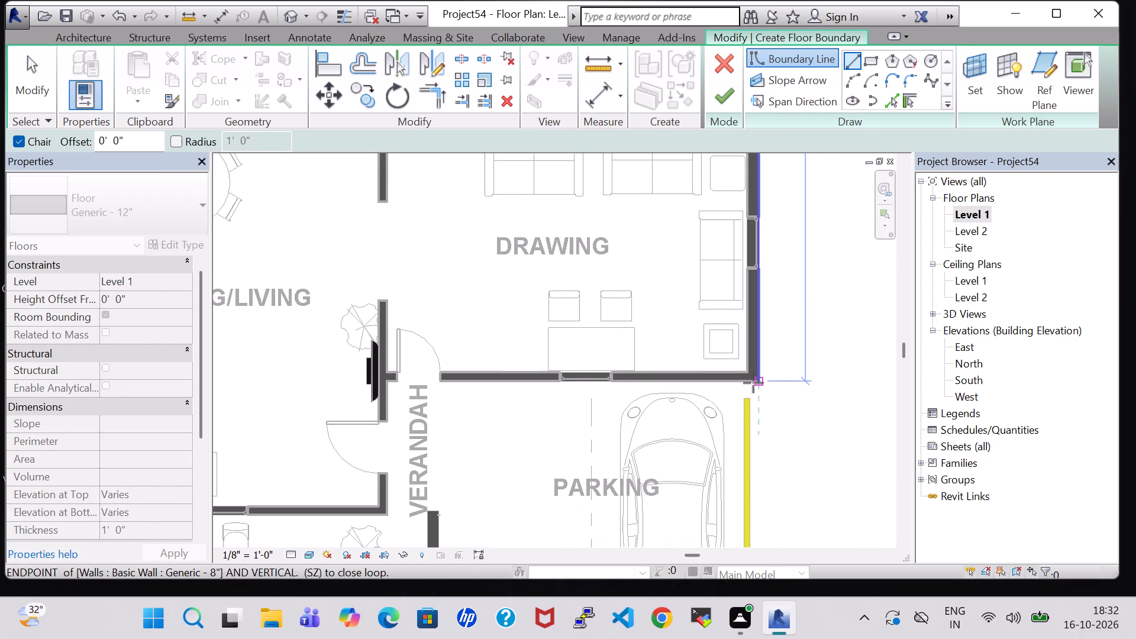
left_click(757, 380)
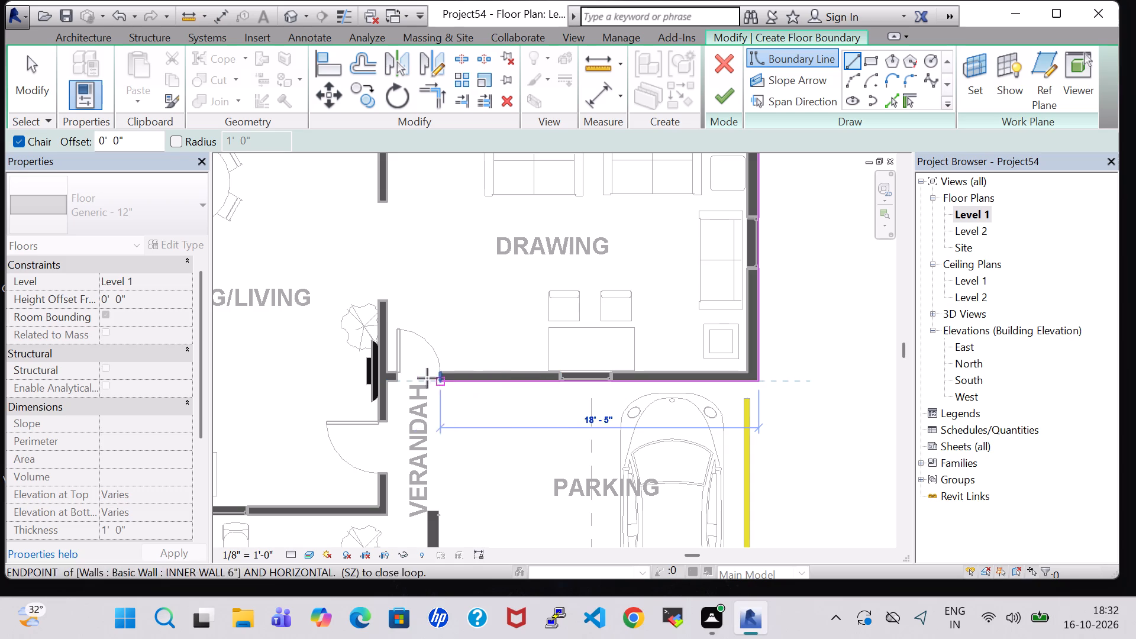
Continue the floor boundary along the drawing room's front wall to the verandah, and about 7'-9" along the dining/living side wall.
left_click(388, 380)
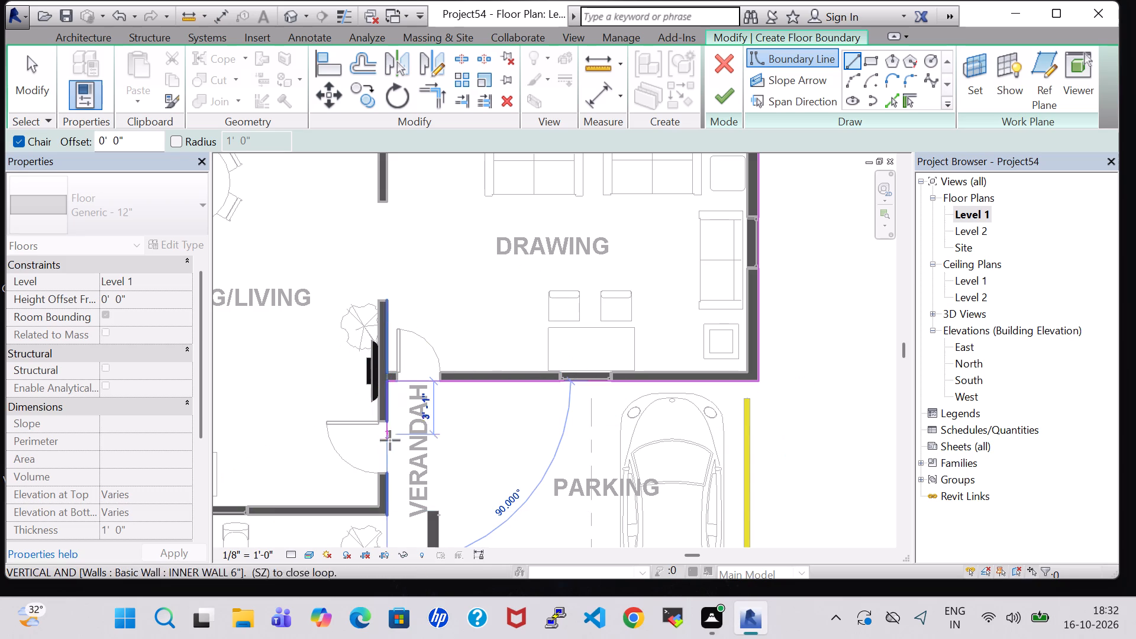
left_click(387, 515)
Continue the floor boundary about 19'-2" along the dining/living room's front wall to the house's outer corner.
middle_click_drag(387, 515, 437, 494)
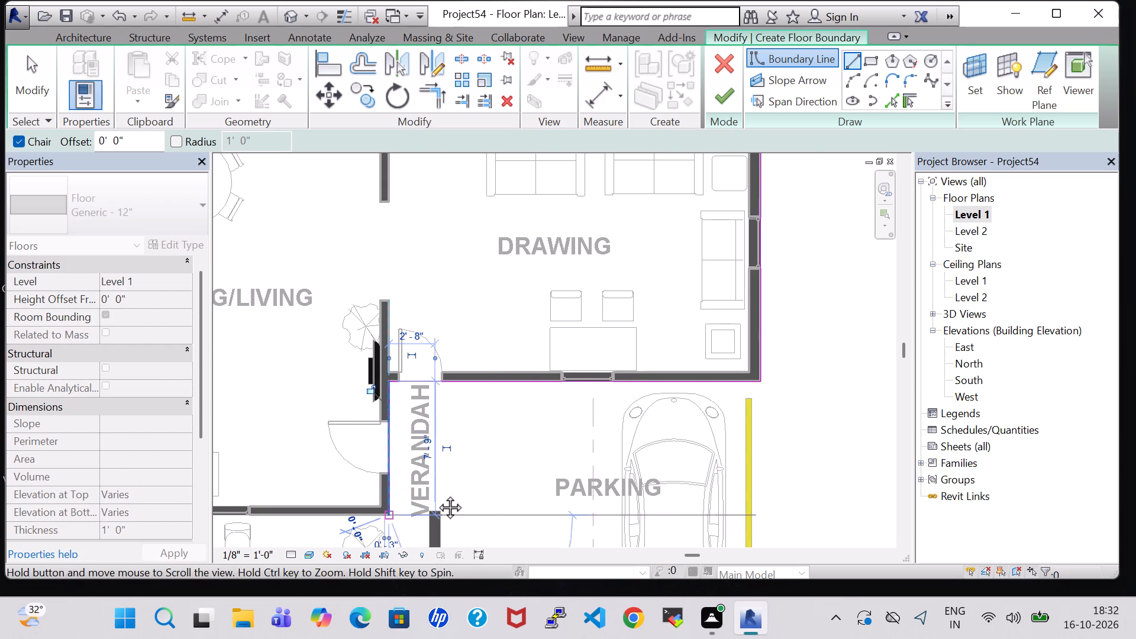
middle_click_drag(437, 494, 713, 375)
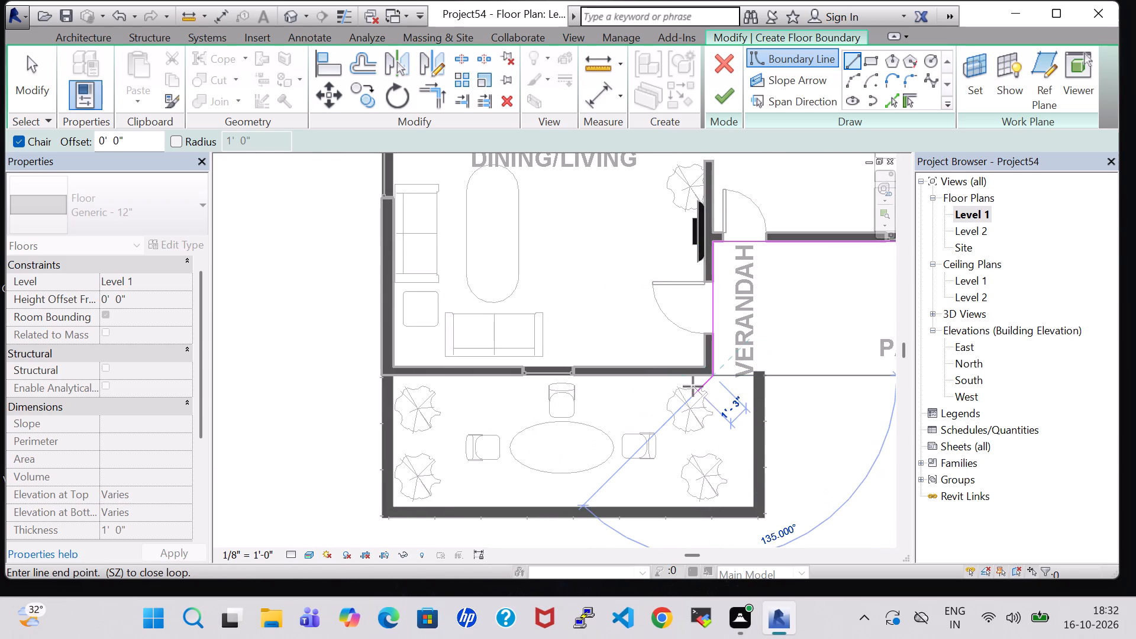
left_click(382, 377)
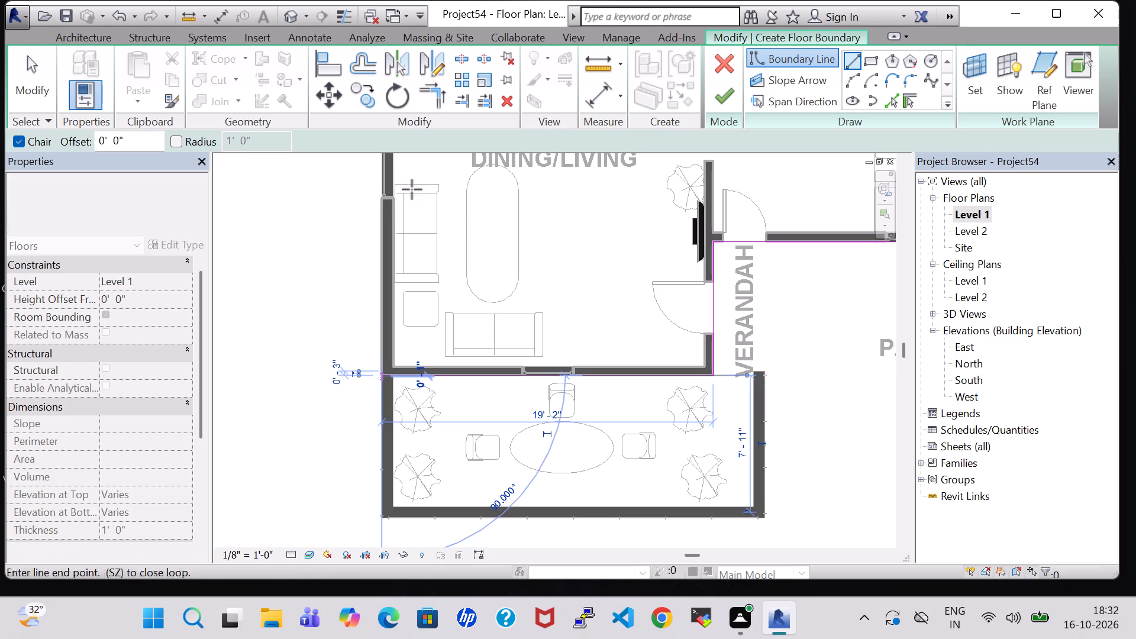
Close the floor boundary along the dining/living and kitchen outer side wall at the kitchen's rear corner, and finish the floor.
middle_click_drag(377, 183, 393, 490)
scroll(393, 490, "up", 1)
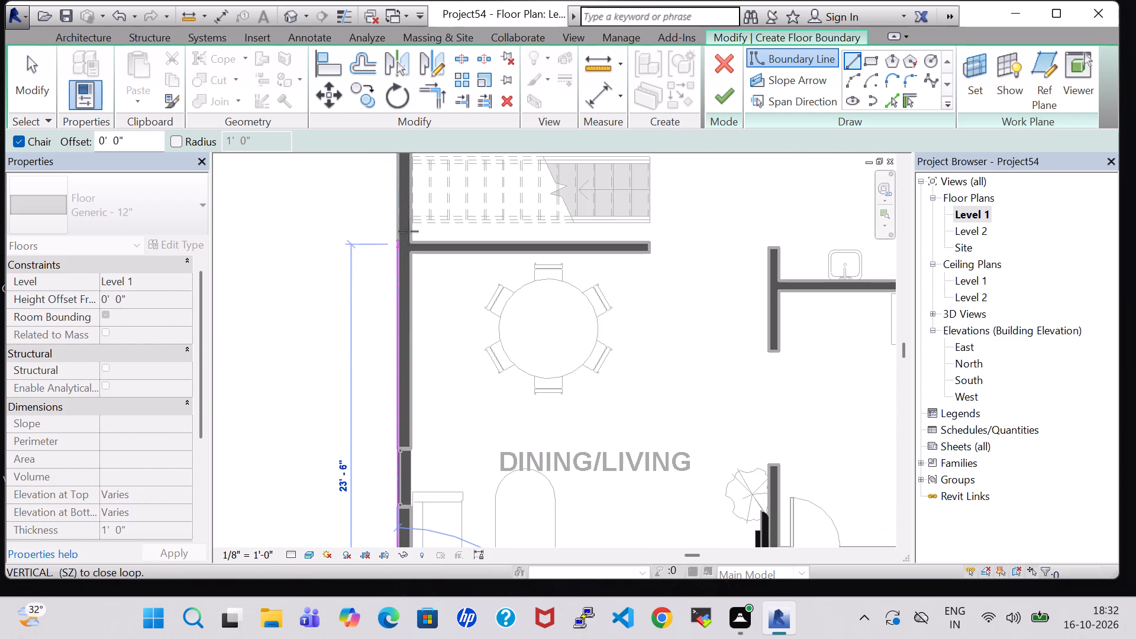
middle_click_drag(399, 202, 384, 511)
middle_click_drag(387, 220, 387, 563)
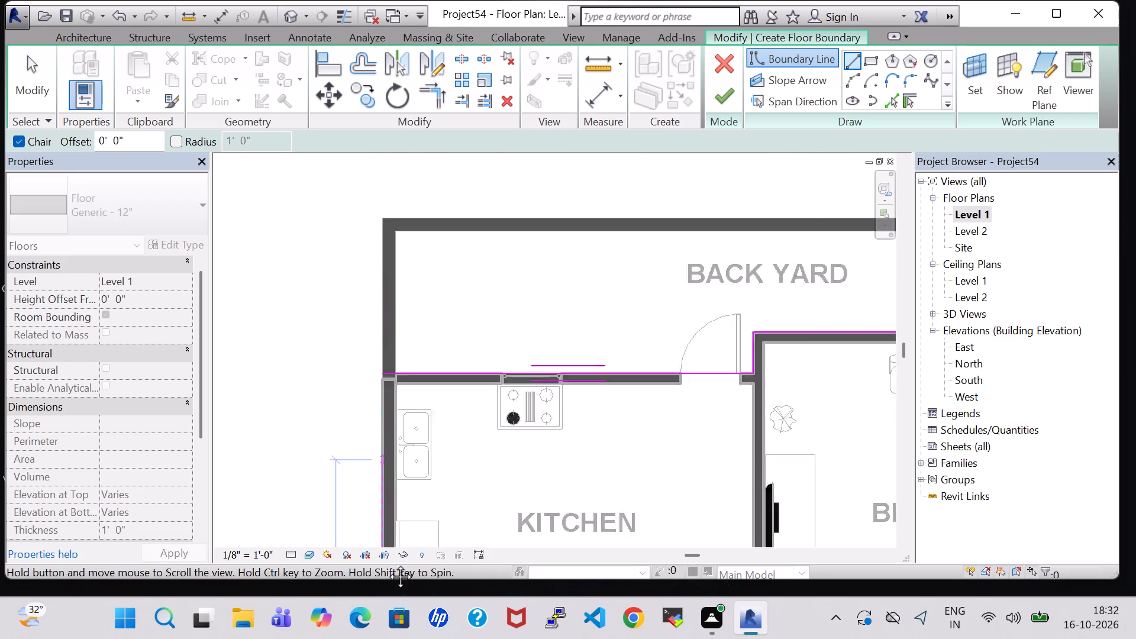
middle_click_drag(387, 563, 387, 595)
scroll(387, 595, "up", 1)
left_click(381, 508)
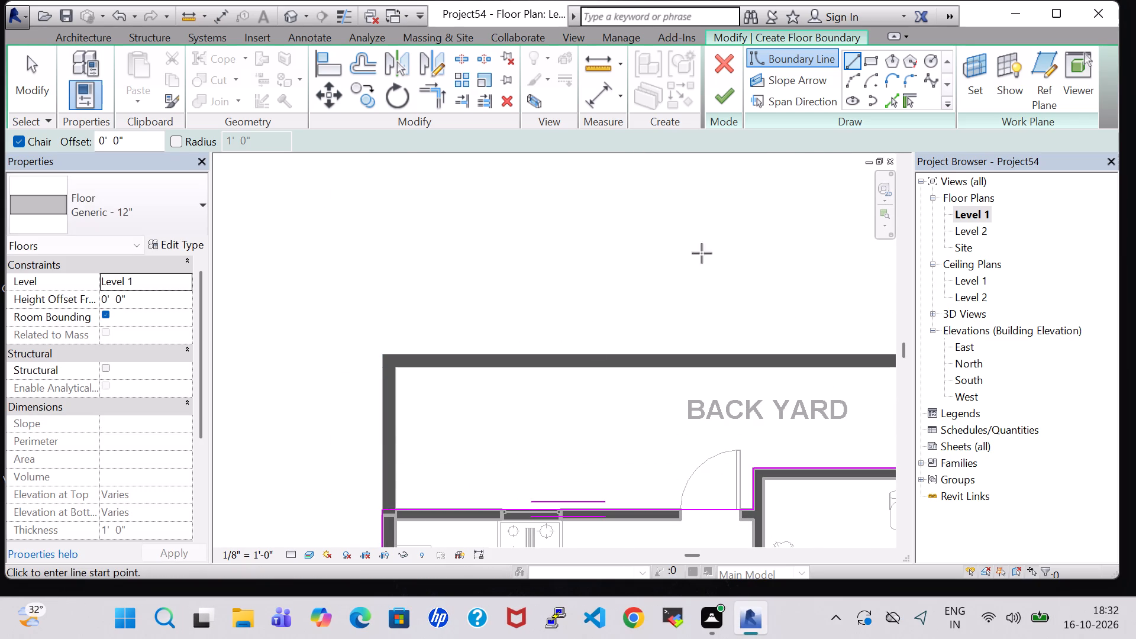
left_click(715, 90)
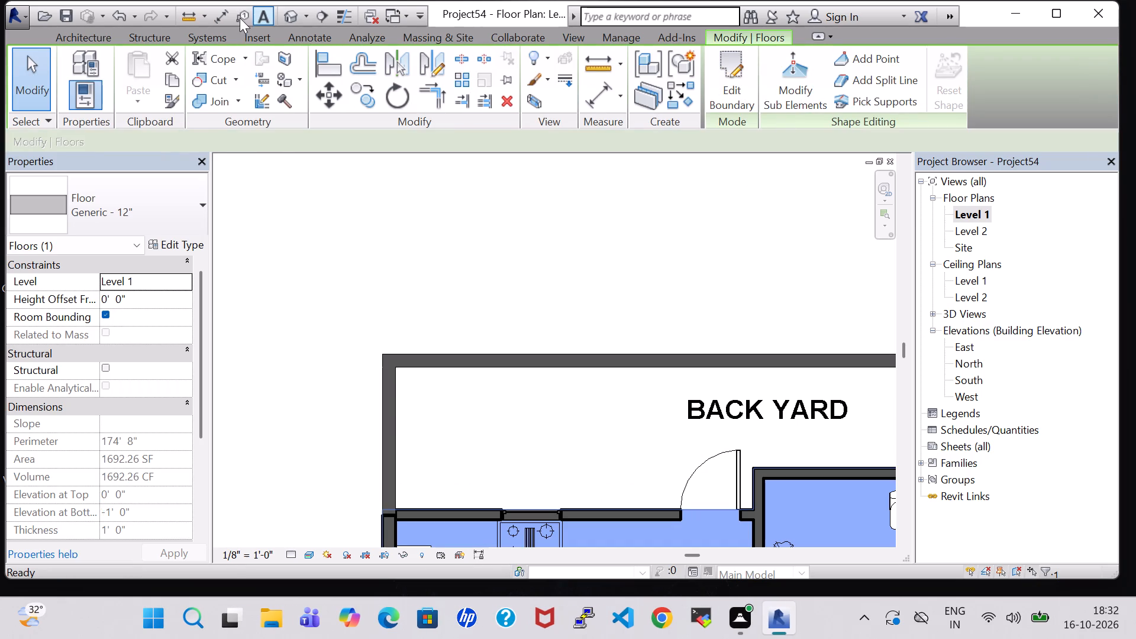
Examine the new floor from below and above in the 3D view, checking back against the Level 1 plan.
left_click(288, 19)
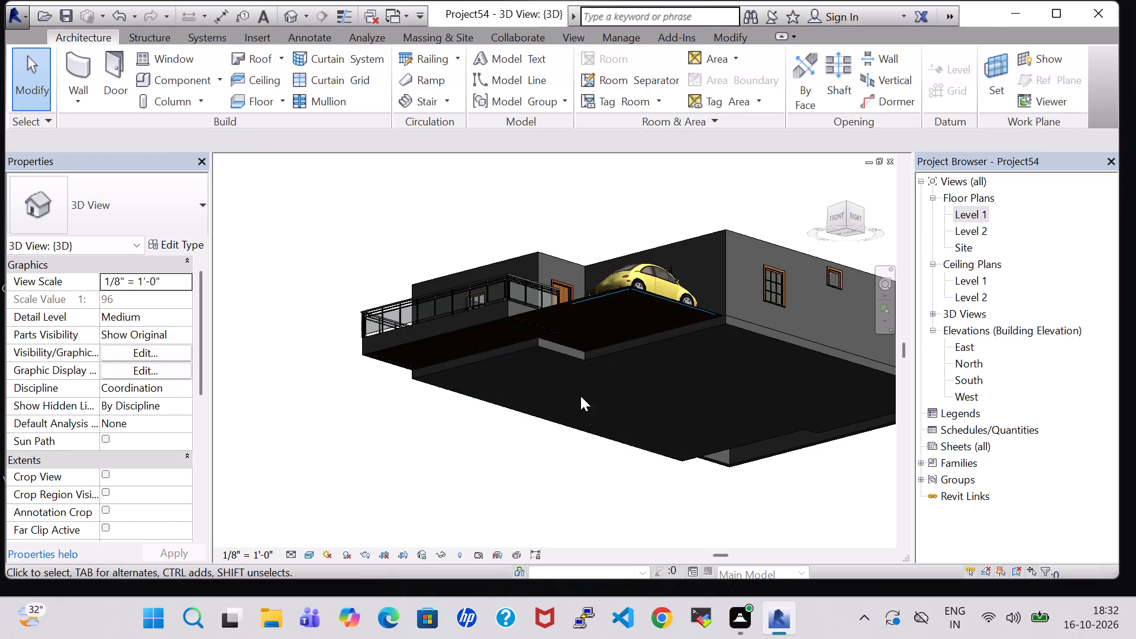
middle_click_drag(586, 200, 599, 227, "shift")
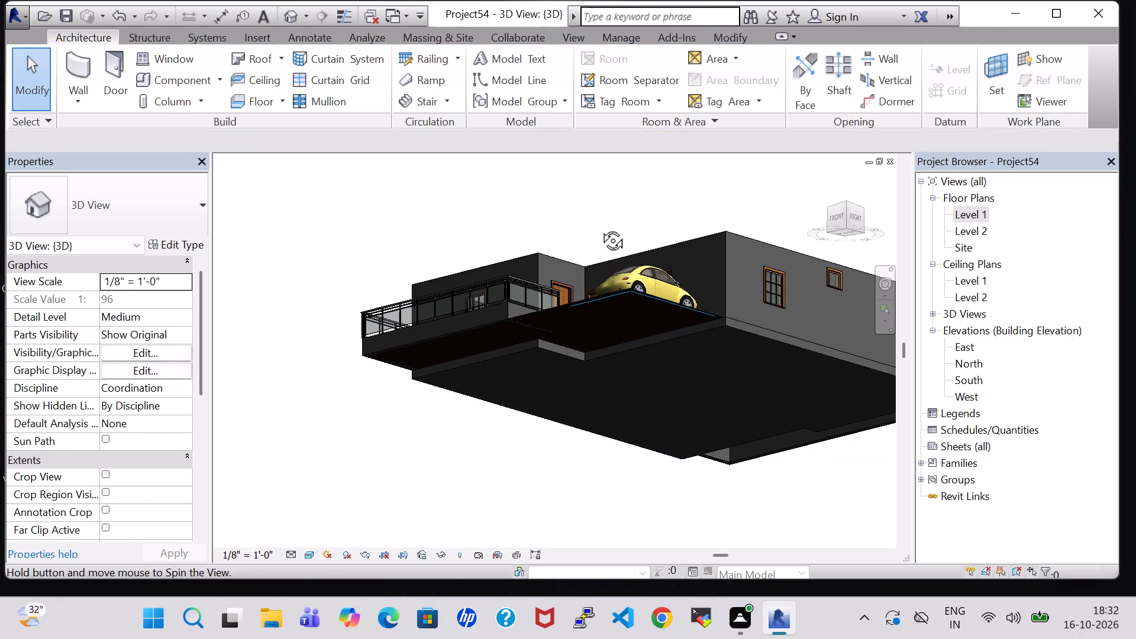
middle_click_drag(599, 227, 651, 280, "shift")
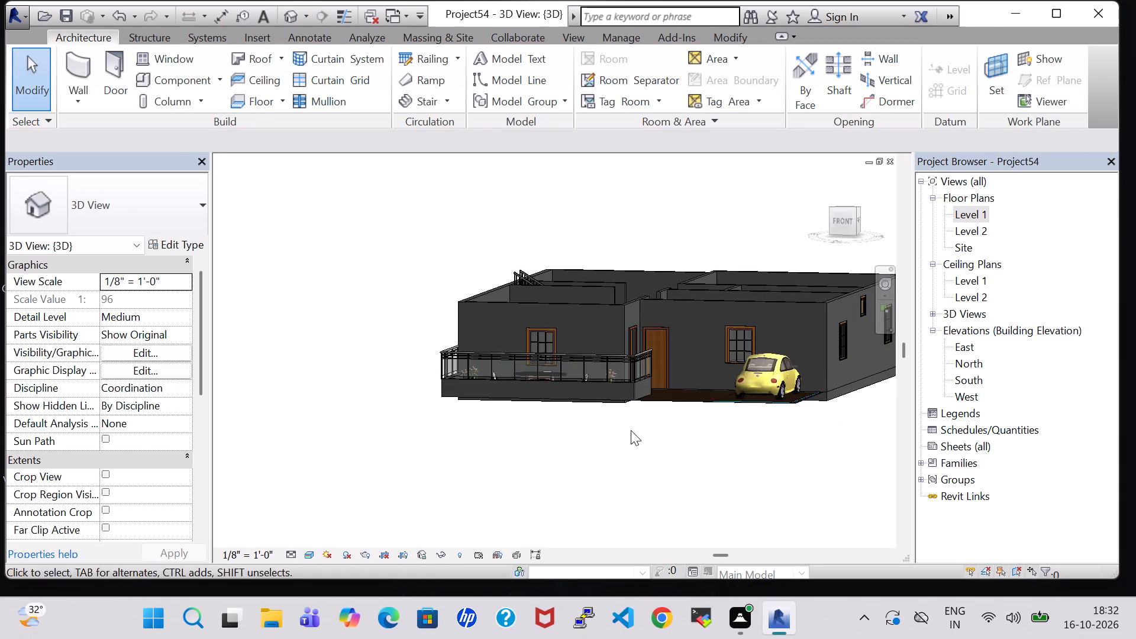
middle_click_drag(631, 430, 645, 532)
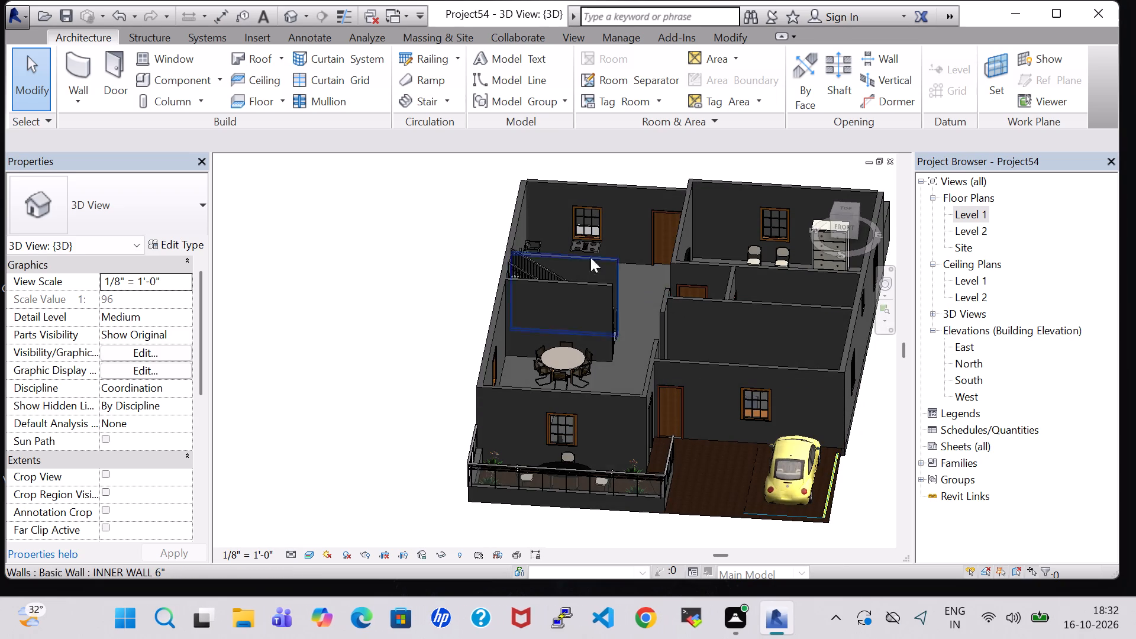
middle_click_drag(428, 214, 430, 273)
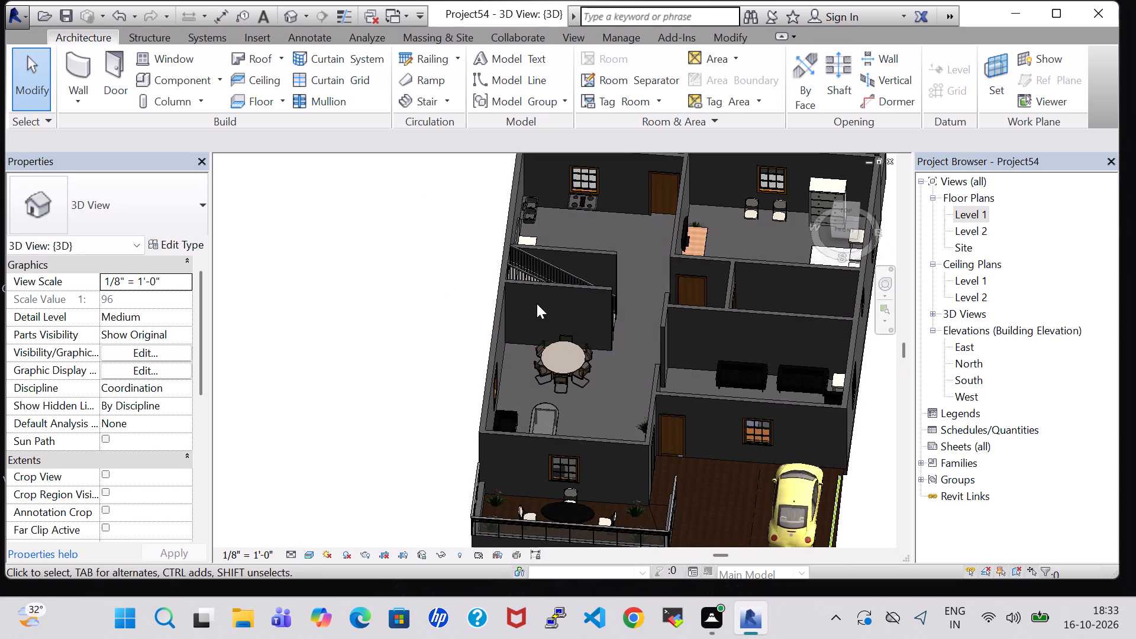
double_click(974, 212)
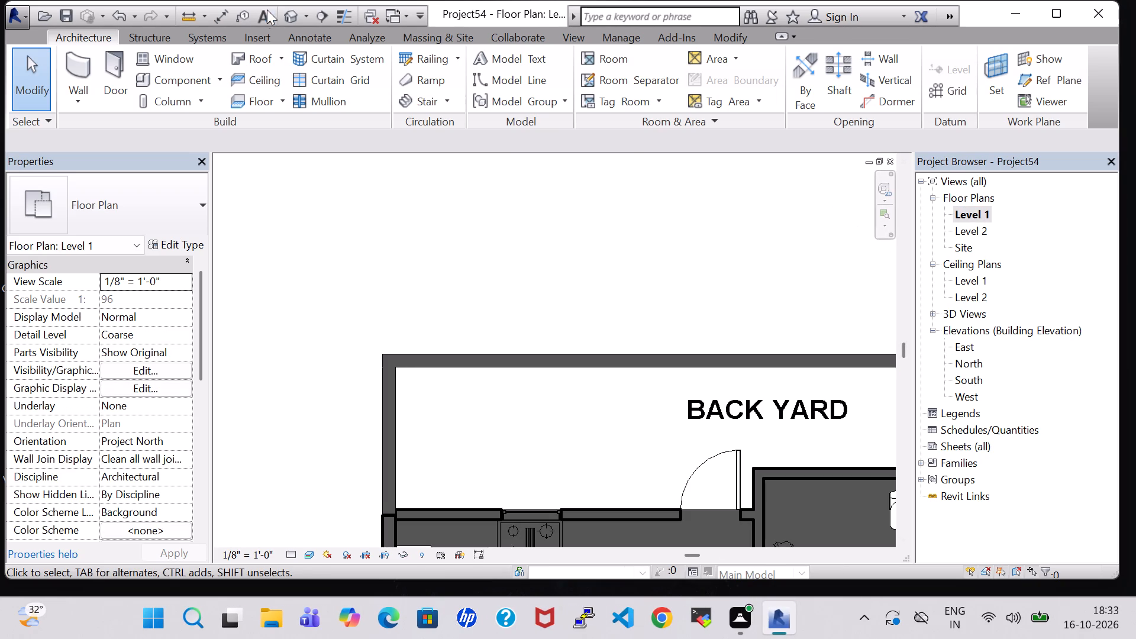
left_click(294, 14)
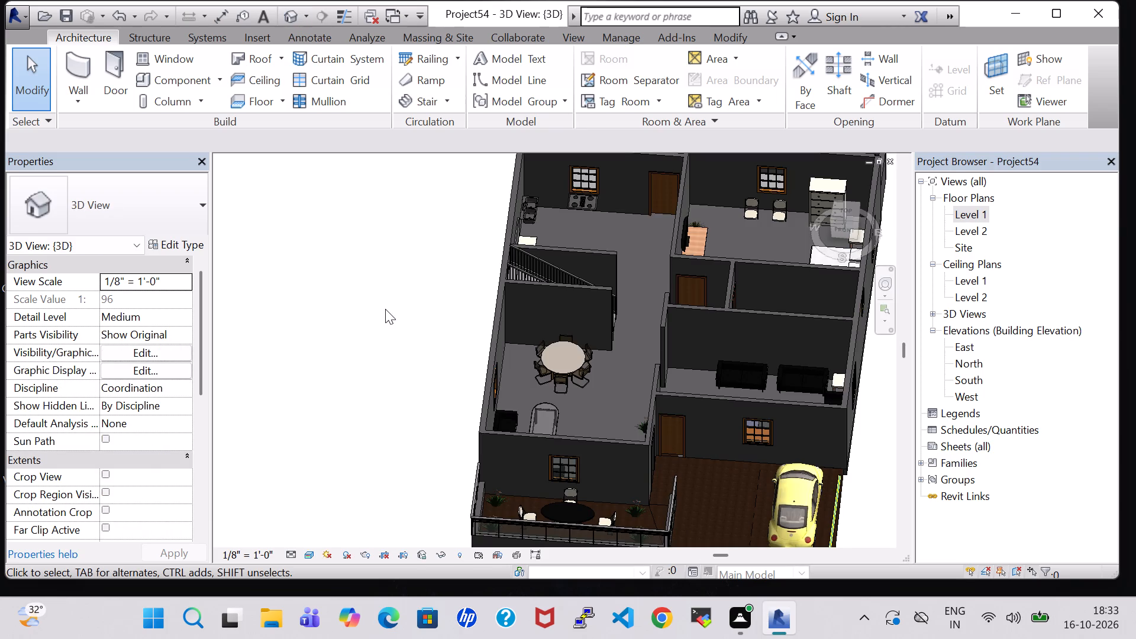
Duplicate the type of the low front wall under the glass railing as Generic - 8" 2.
middle_click_drag(385, 309, 406, 227, "shift")
scroll(411, 380, "up", 1)
middle_click_drag(411, 380, 305, 215)
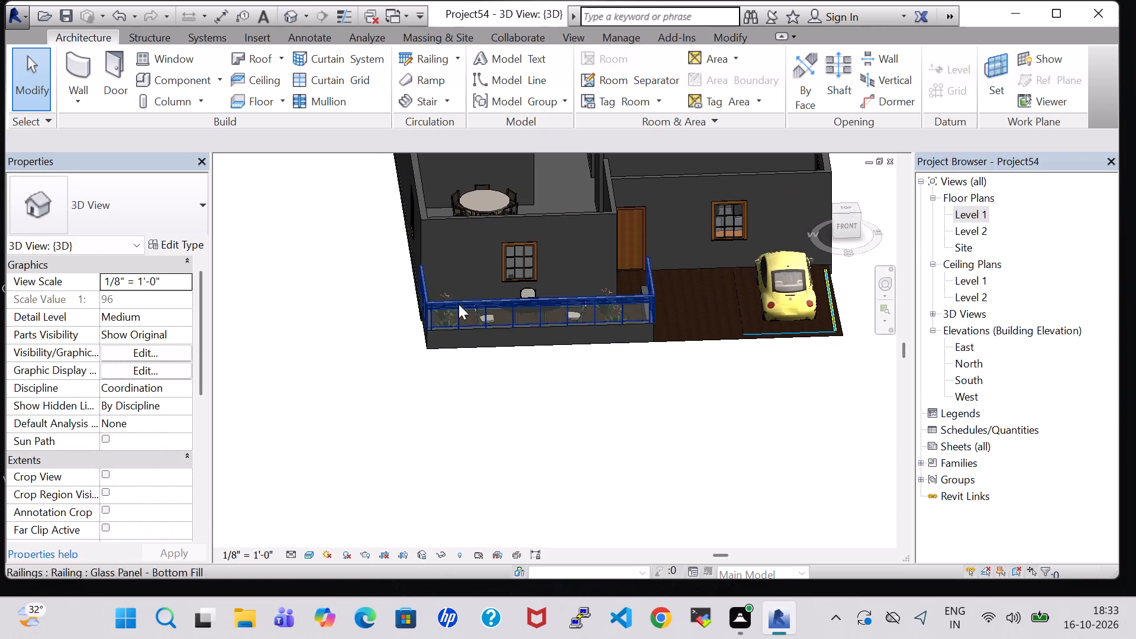
left_click(461, 341)
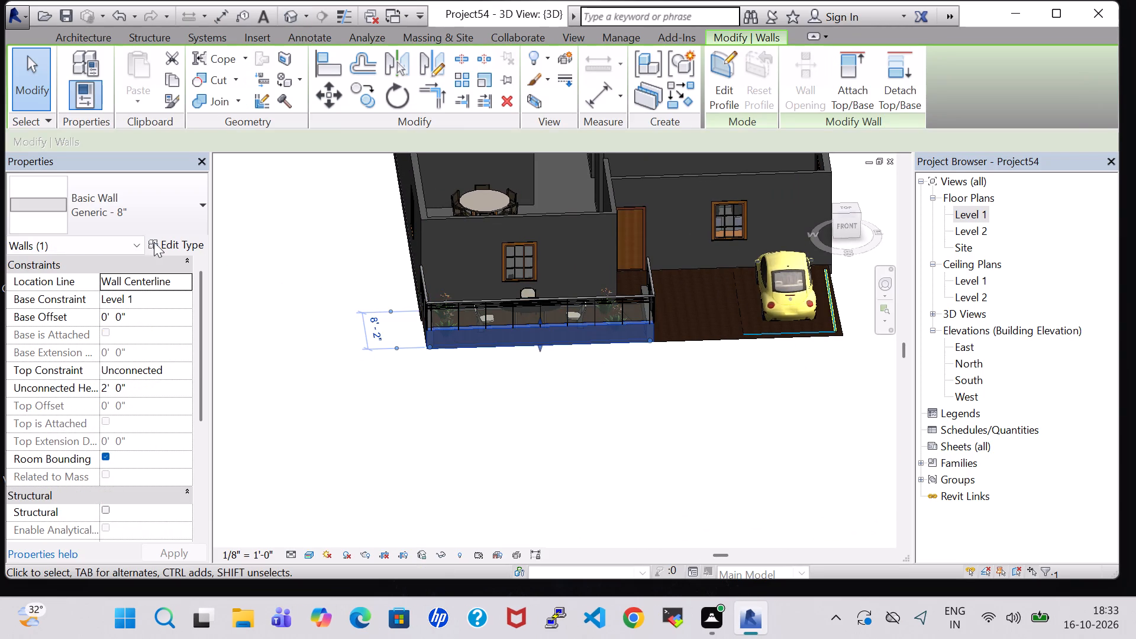
left_click(199, 251)
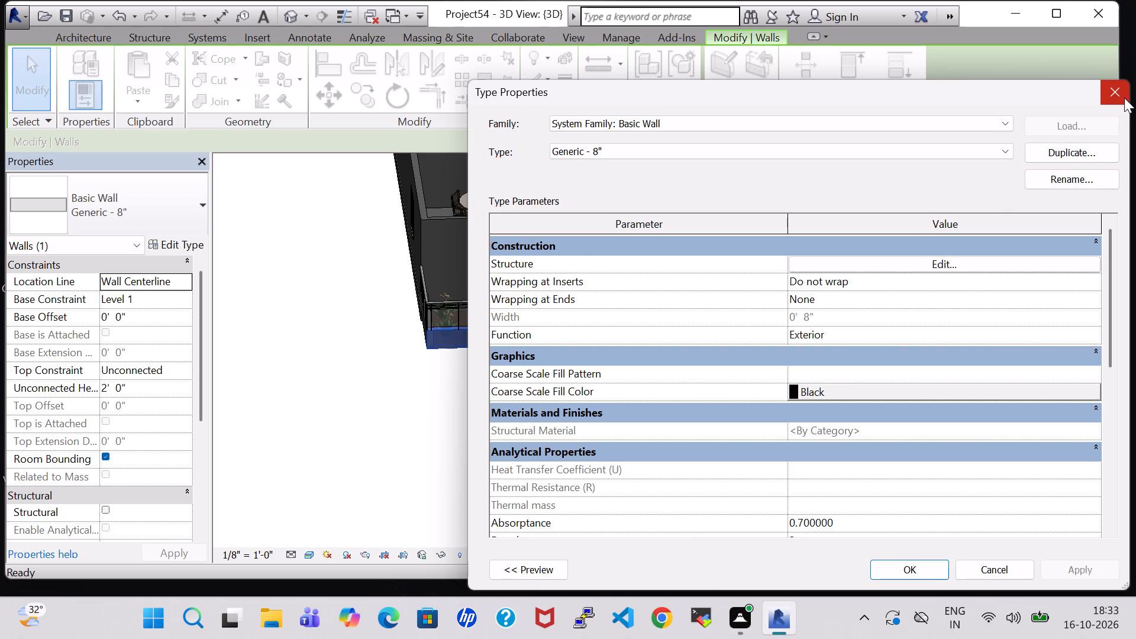
left_click(1124, 98)
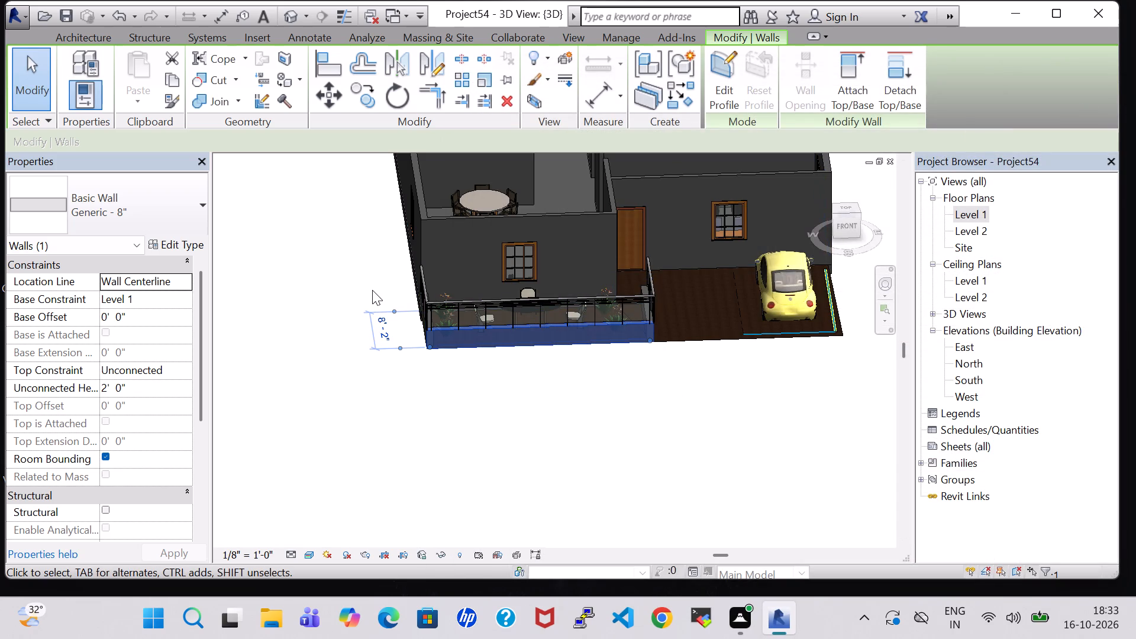
left_click(170, 240)
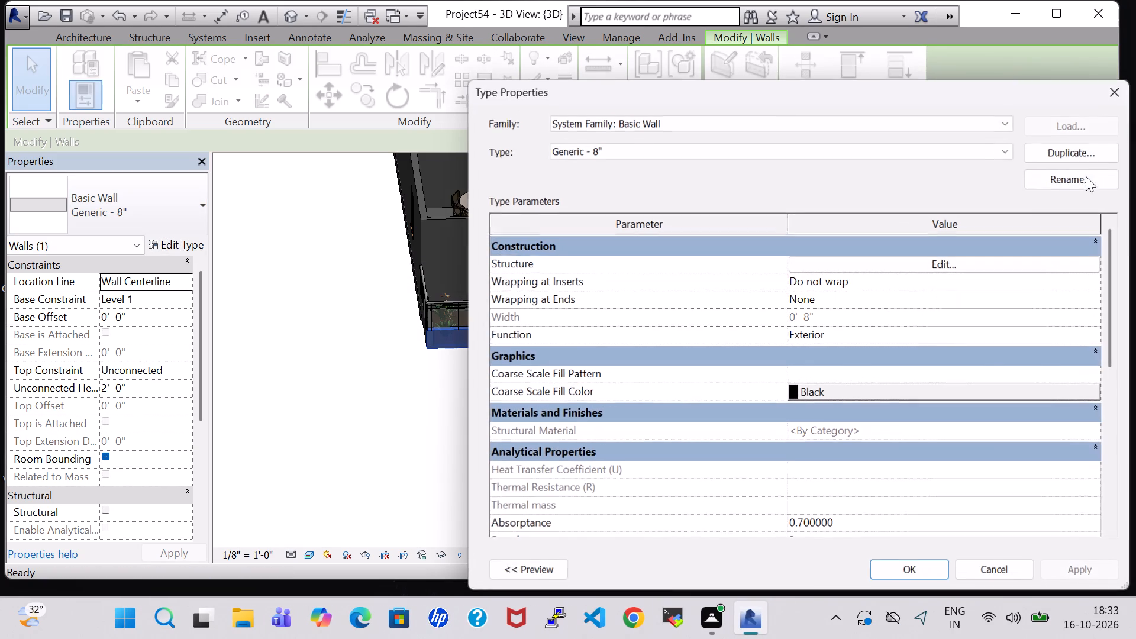
left_click(1051, 160)
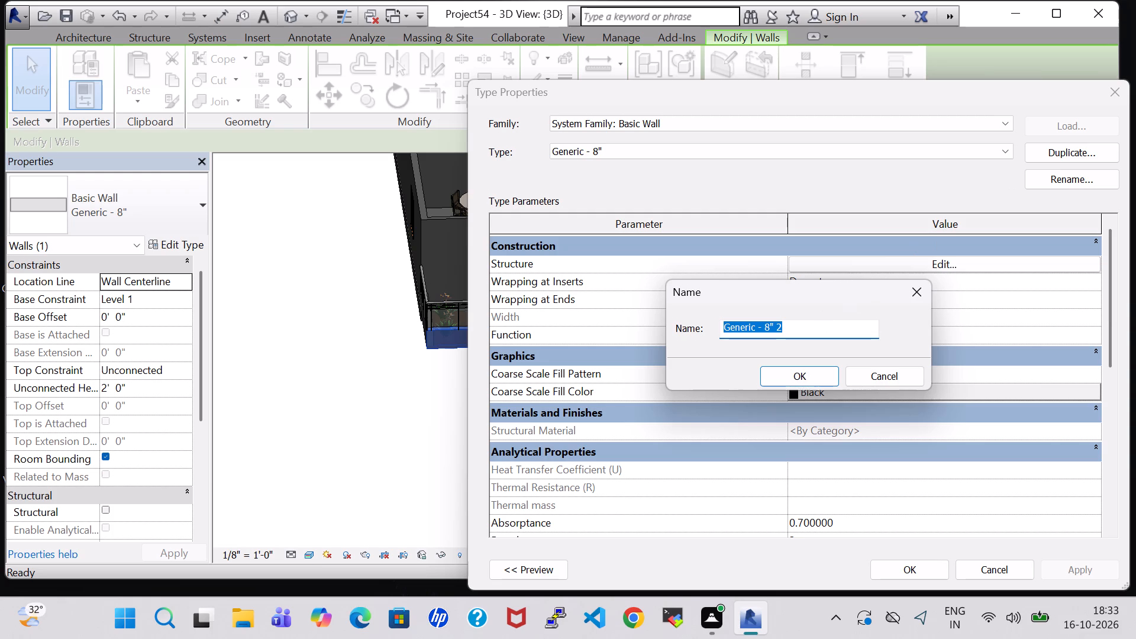
left_click(804, 376)
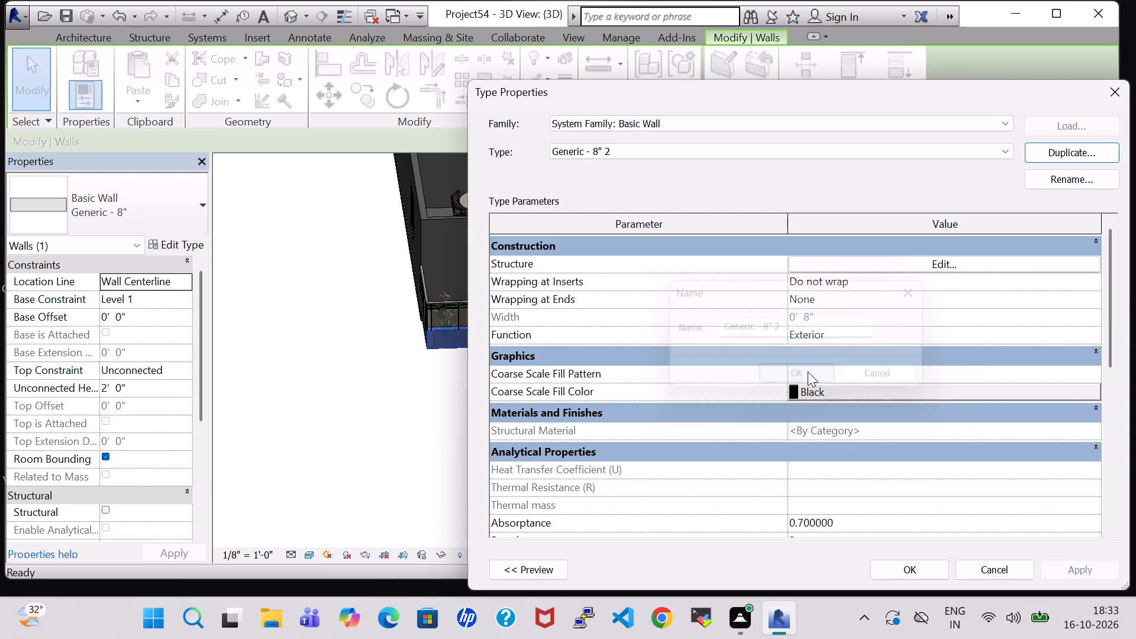
Assign the Birch material to the structure layer of the Generic - 8" 2 wall type and apply it.
left_click(944, 262)
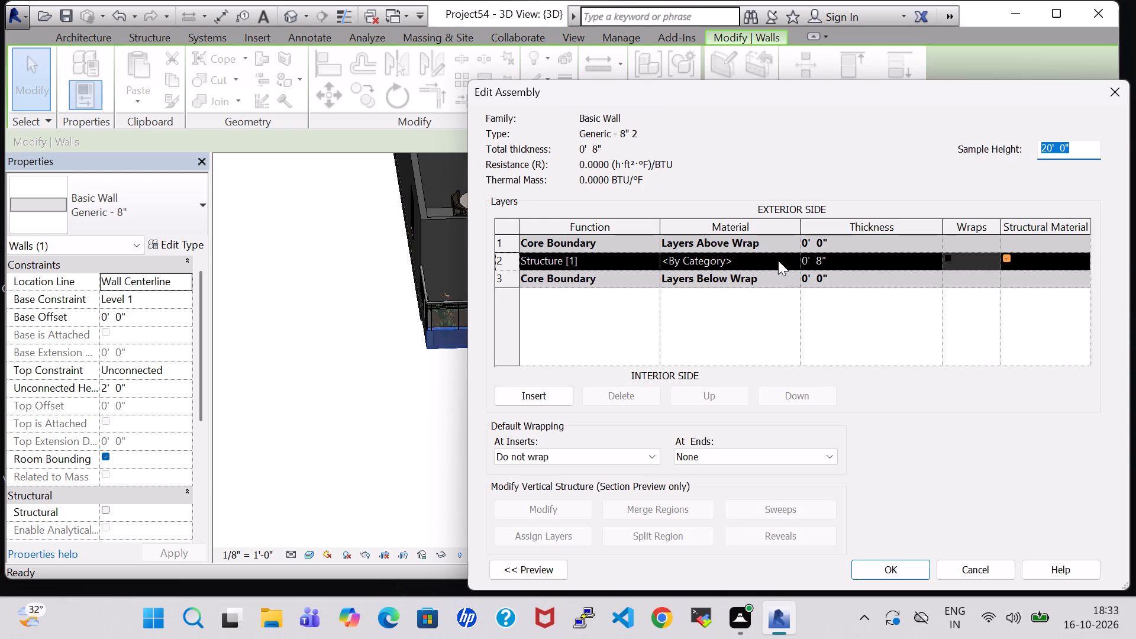
left_click(793, 261)
left_click(793, 259)
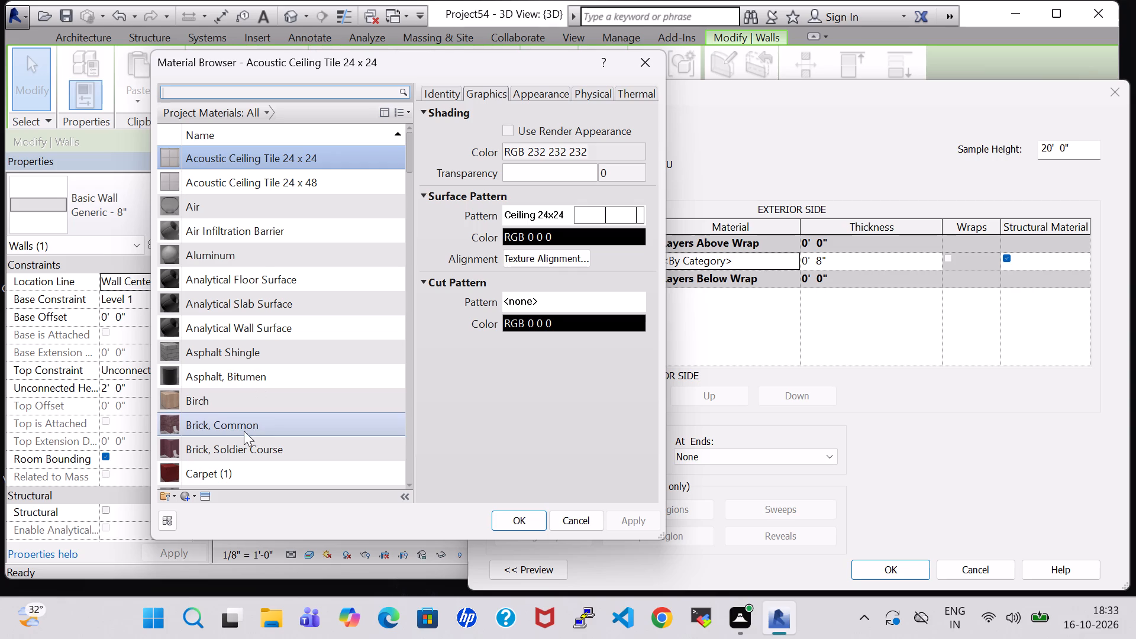
left_click(210, 405)
left_click(505, 511)
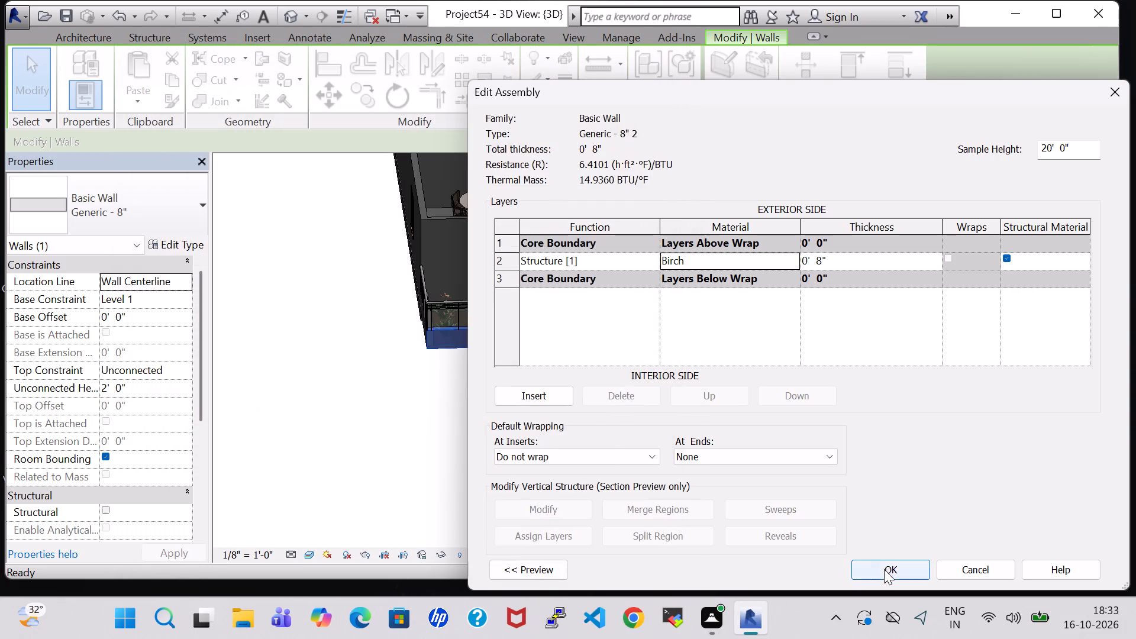
left_click(889, 570)
left_click(911, 570)
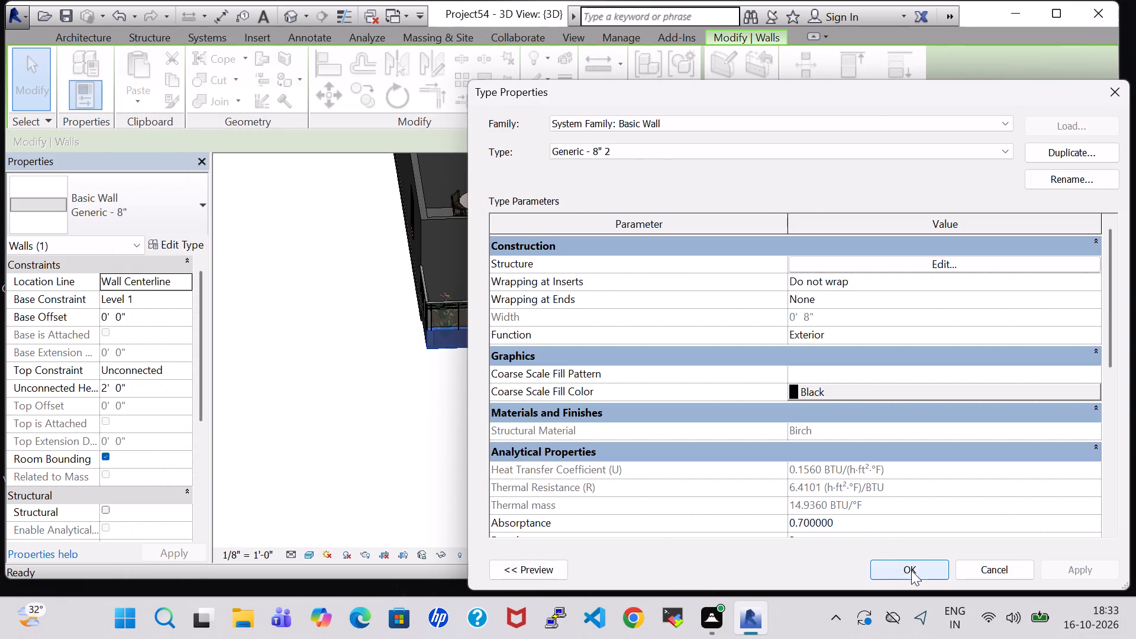
left_click(644, 472)
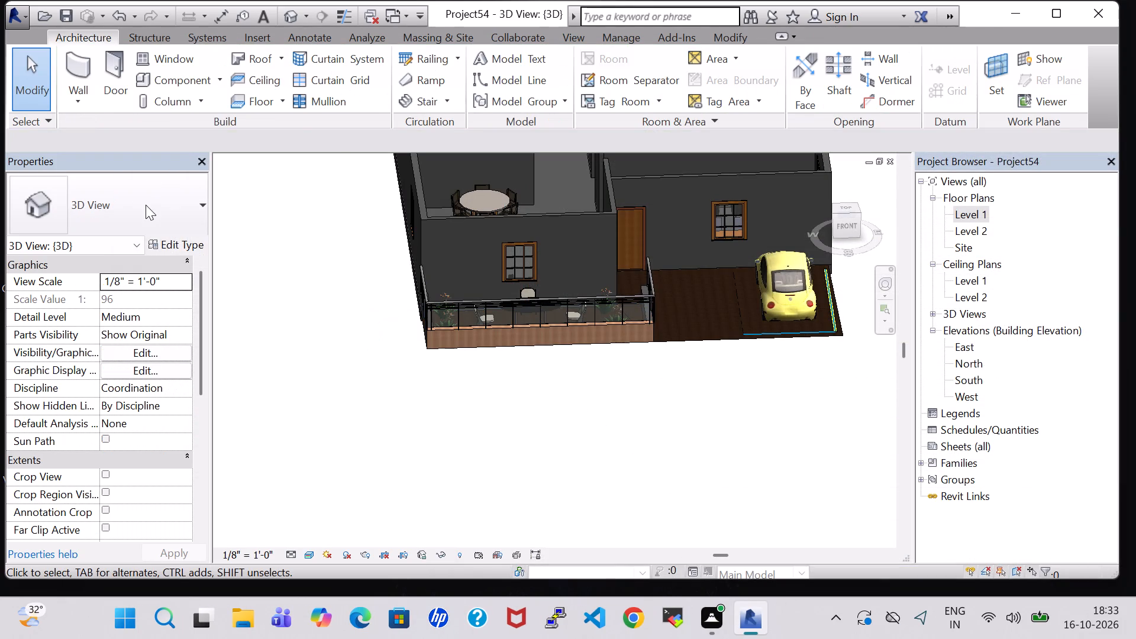
Change the low railing wall on the dining/living outer side of the sit-out to type Generic - 8" 2.
middle_click_drag(315, 311, 436, 355, "shift")
left_click(728, 382)
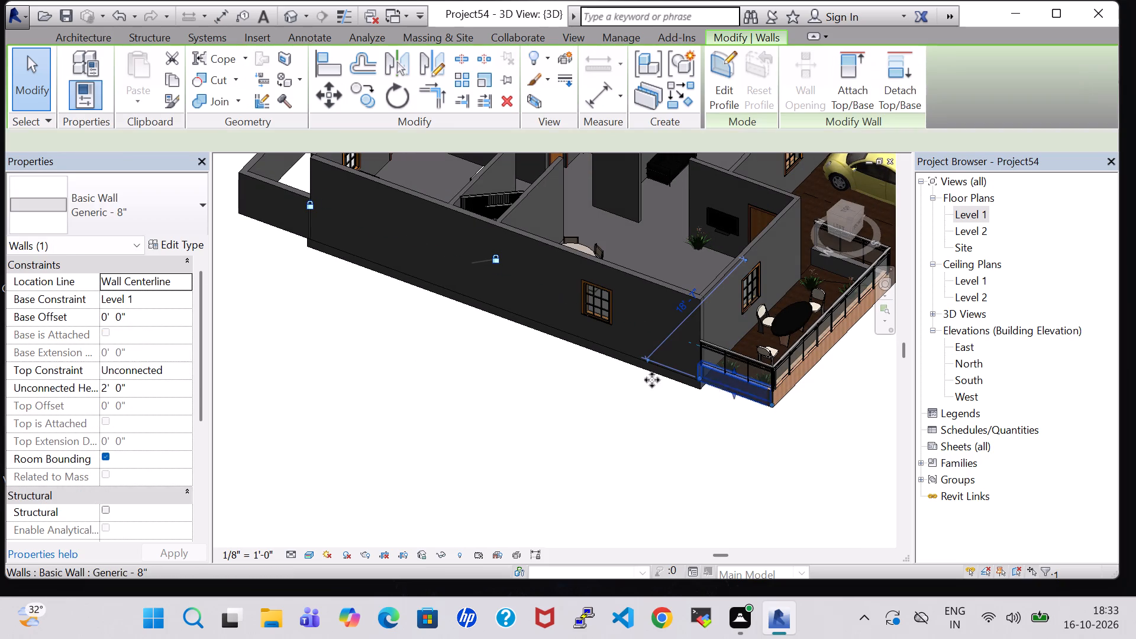
left_click(93, 191)
left_click(111, 579)
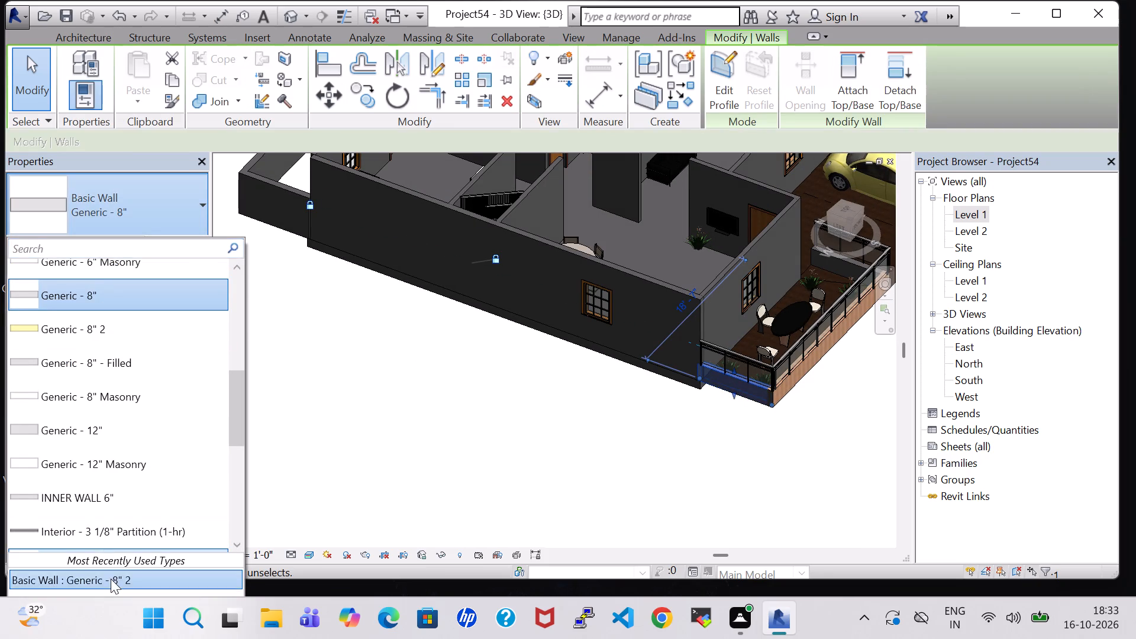
left_click(623, 494)
Change the low railing wall on the parking side of the sit-out to type Generic - 8" 2.
middle_click_drag(831, 420, 649, 391)
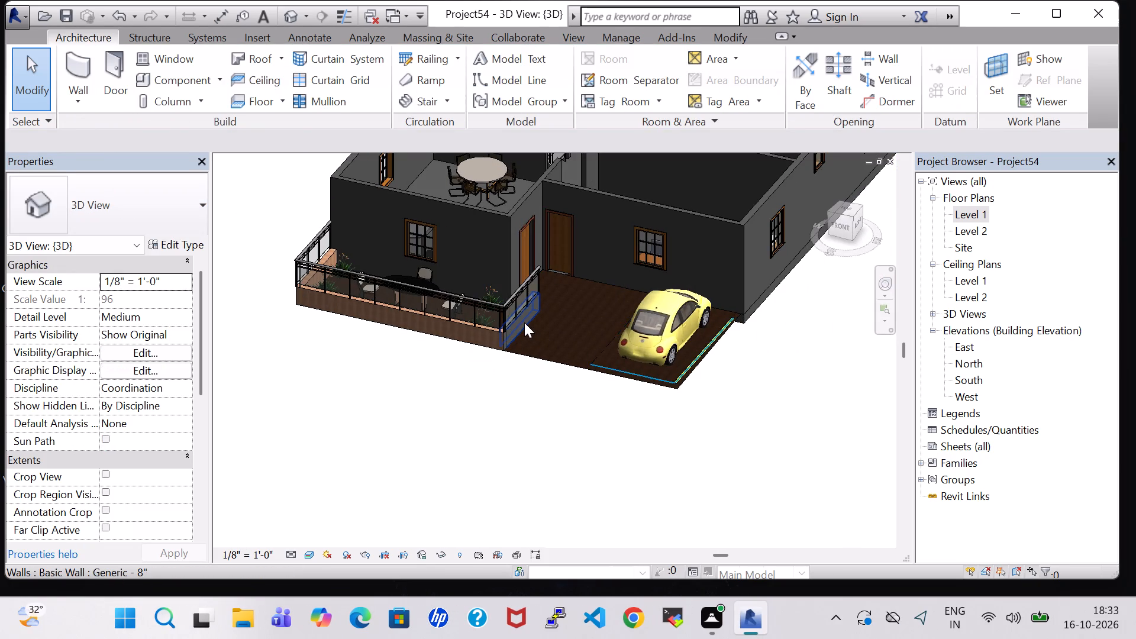
left_click(524, 322)
left_click(138, 217)
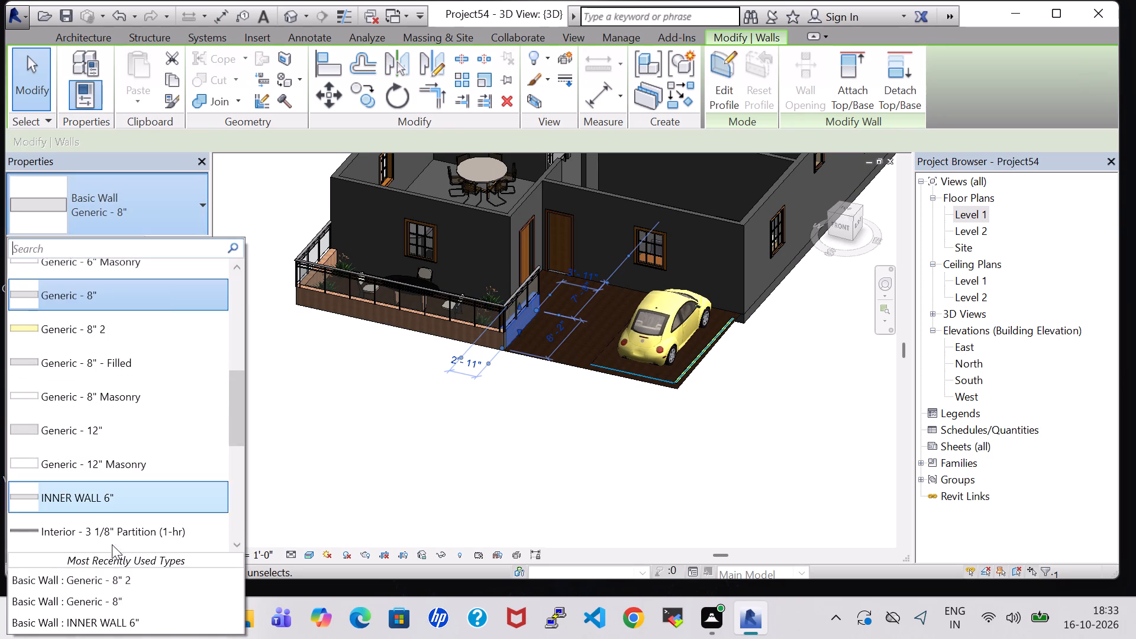
left_click(103, 570)
left_click(324, 473)
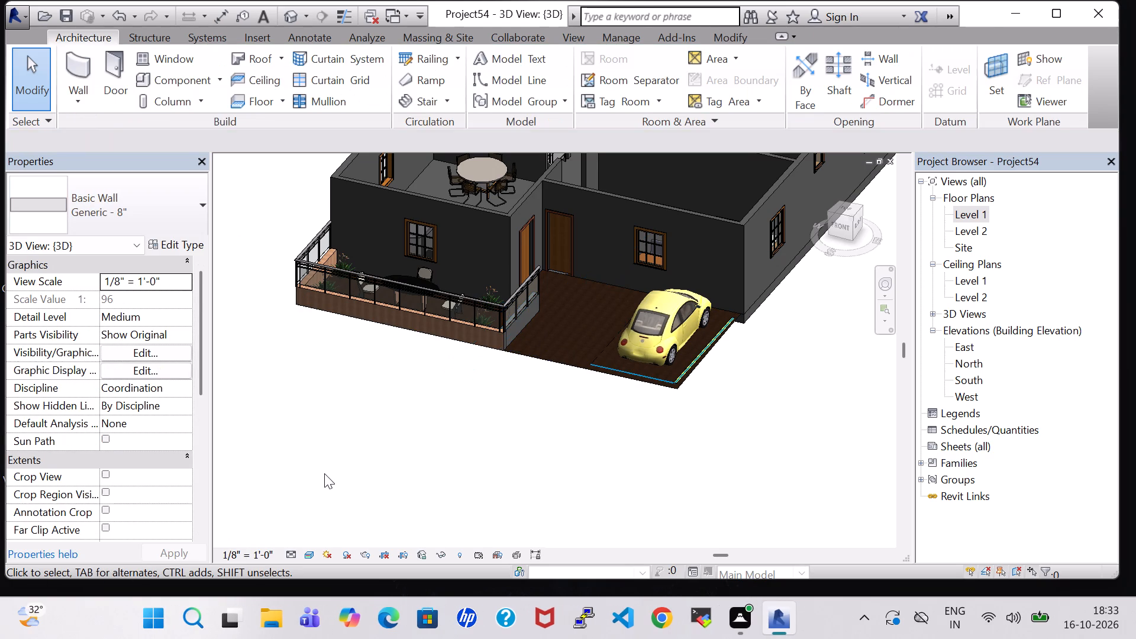
left_click(522, 329)
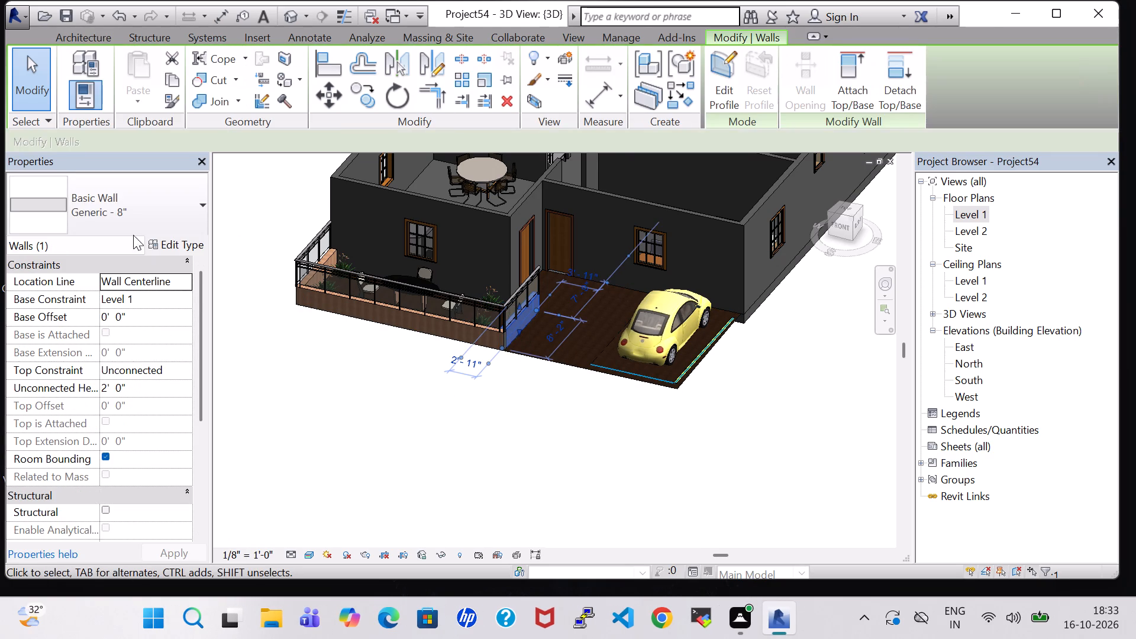
left_click(77, 196)
left_click(135, 581)
left_click(464, 472)
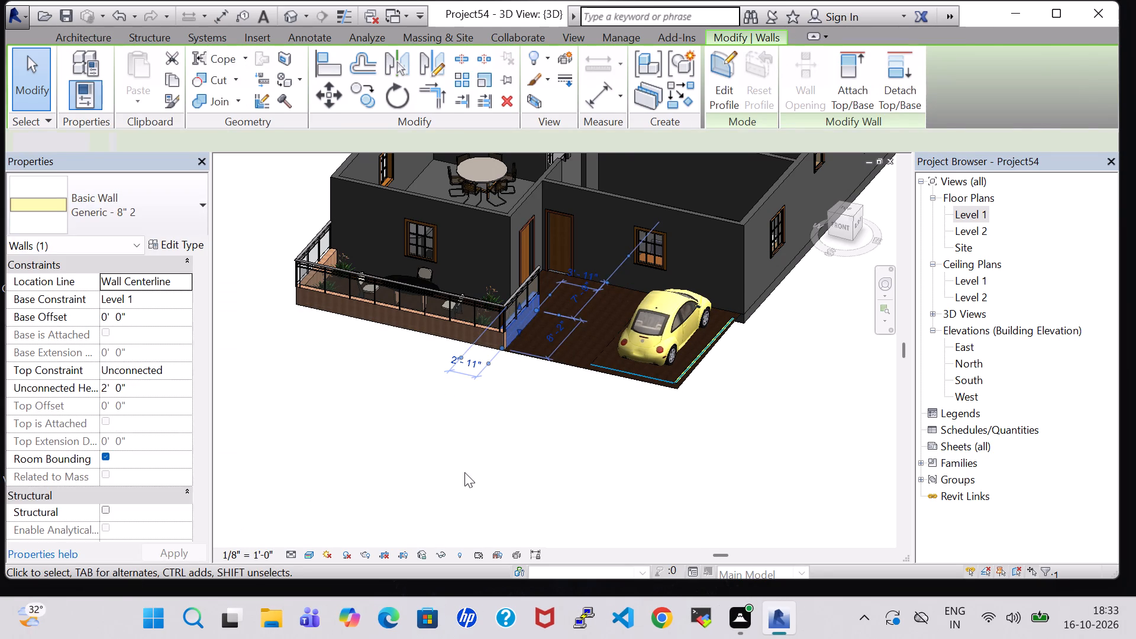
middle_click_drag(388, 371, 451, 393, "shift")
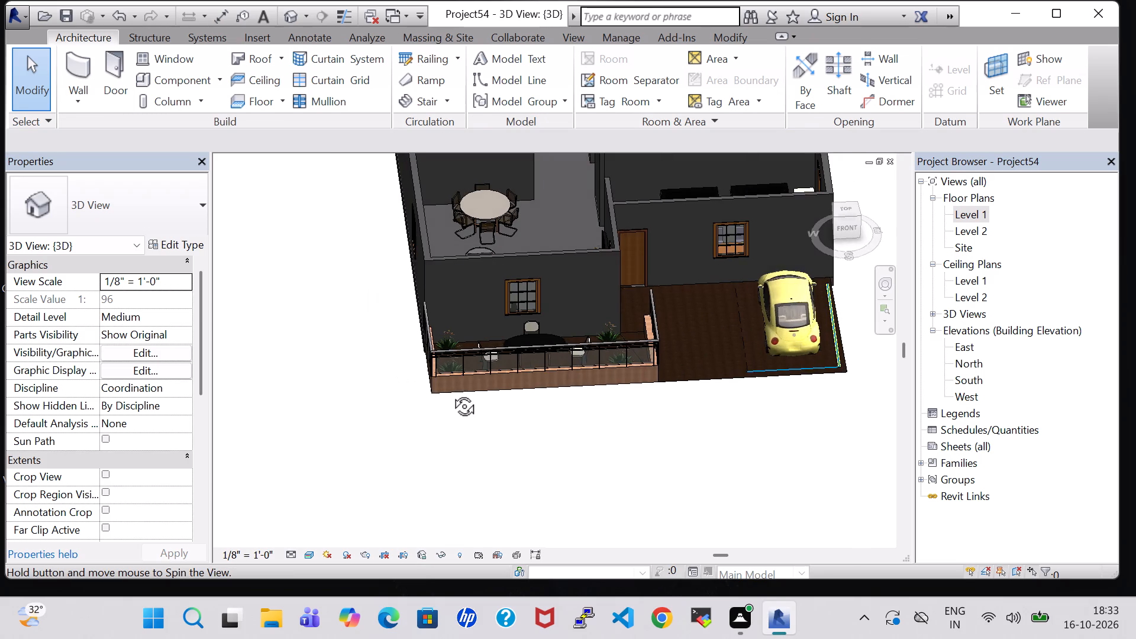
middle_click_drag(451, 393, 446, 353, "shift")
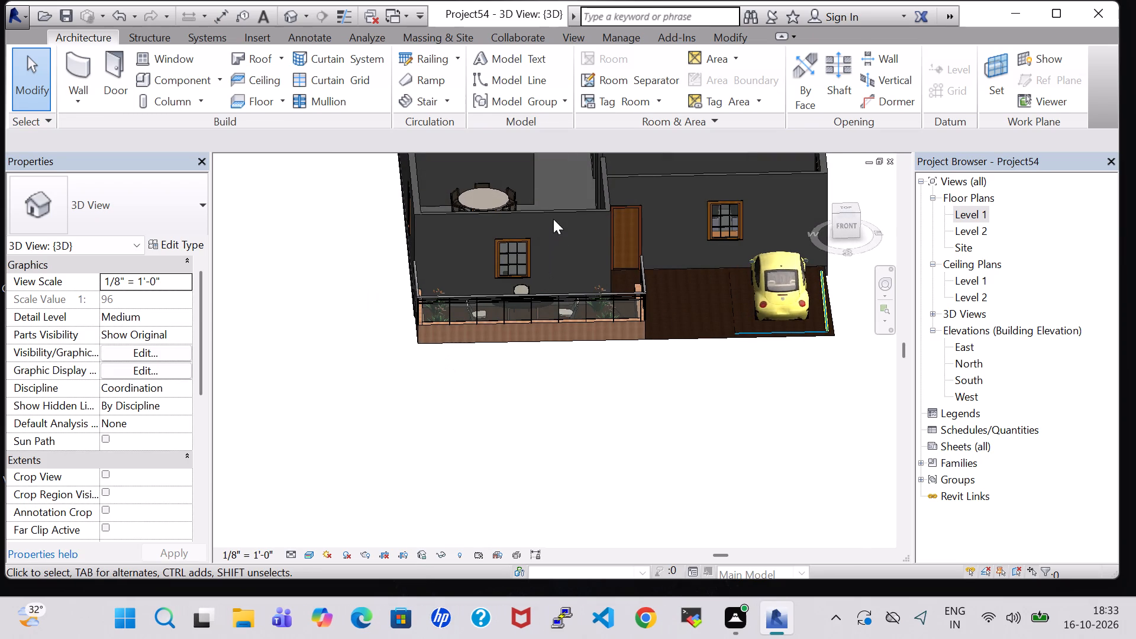
Assign the Brick, Common material to the structure layer of the INNER WALL 6" wall type.
left_click(553, 218)
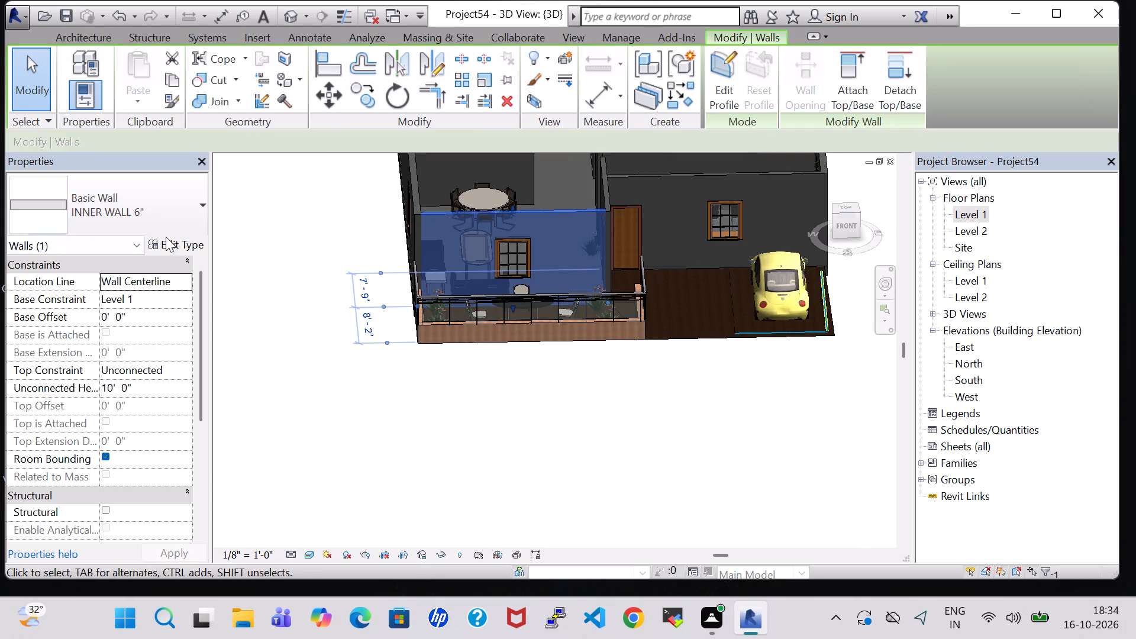
left_click(168, 241)
left_click(961, 270)
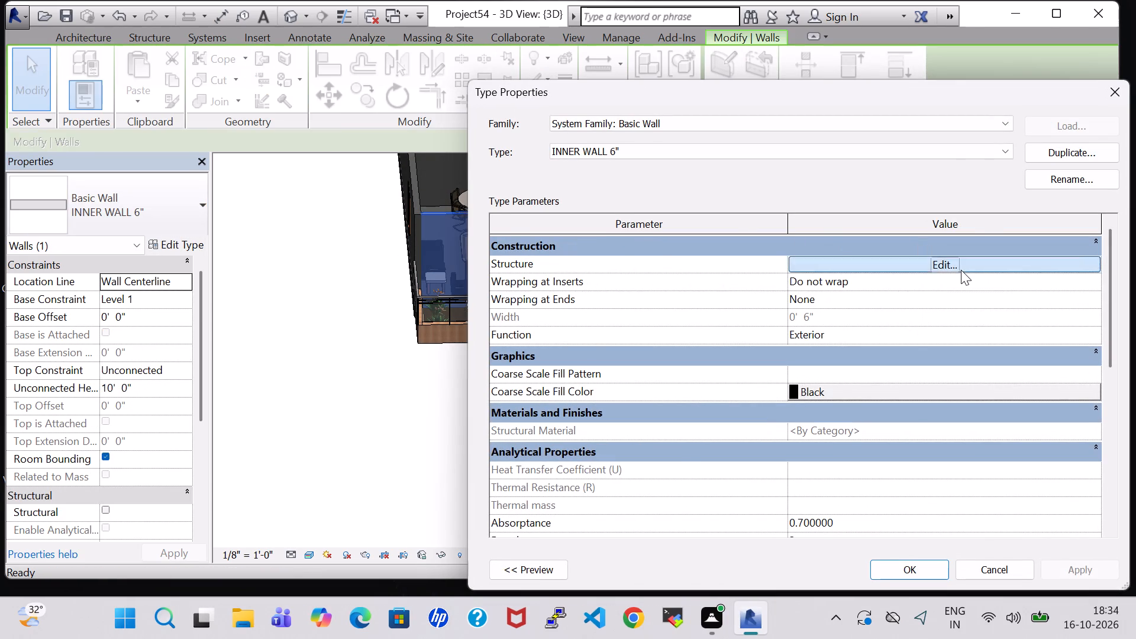
double_click(794, 257)
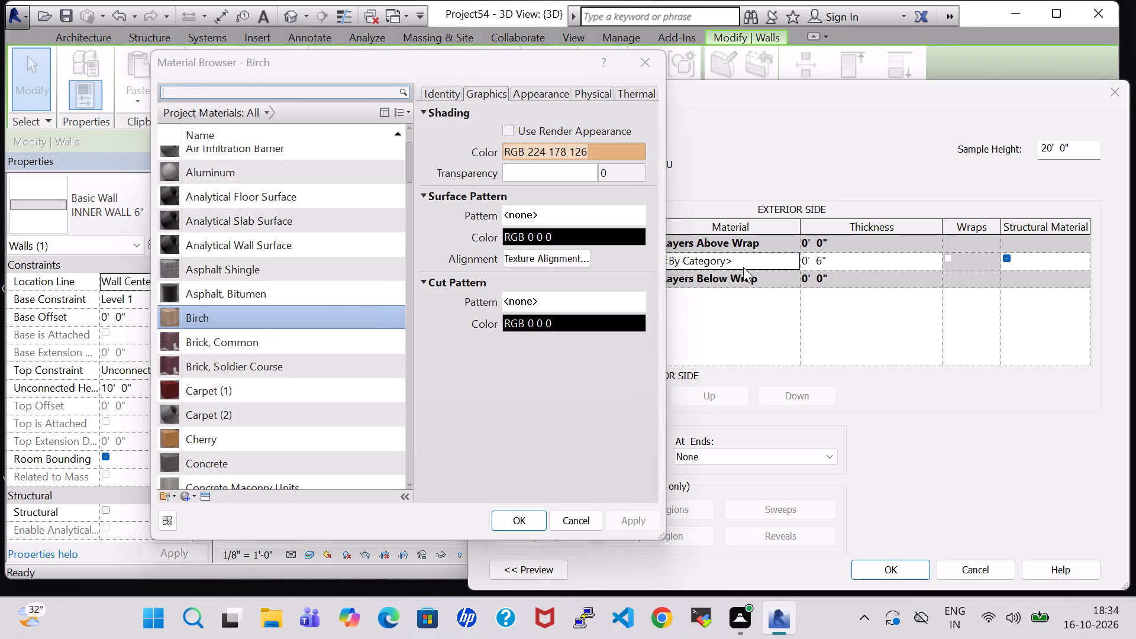
left_click(257, 334)
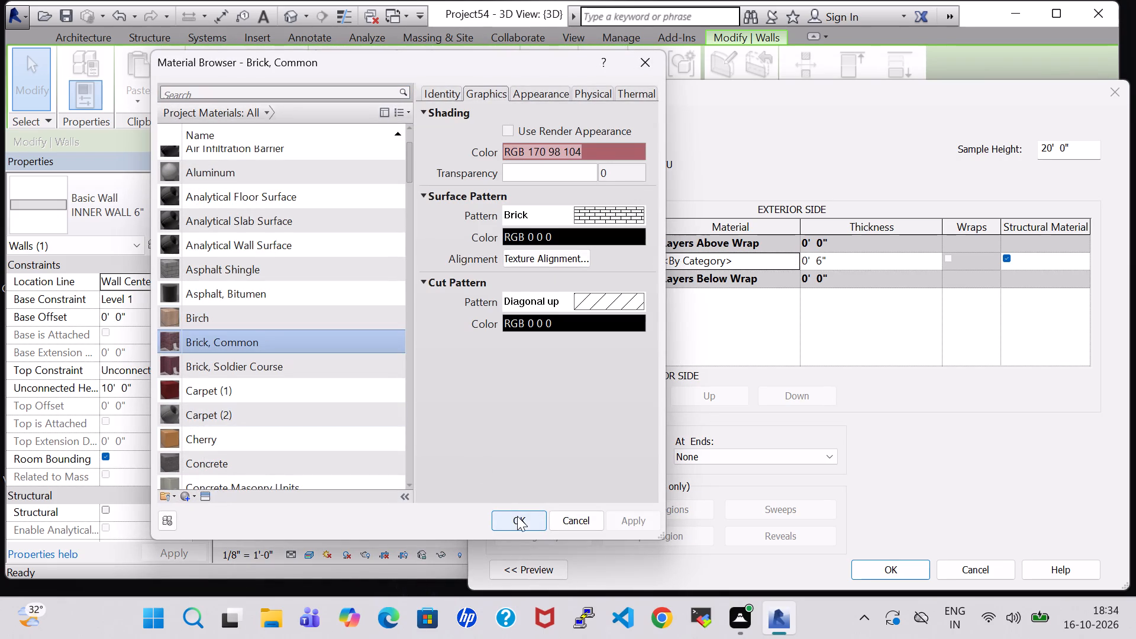
left_click(517, 516)
left_click(894, 564)
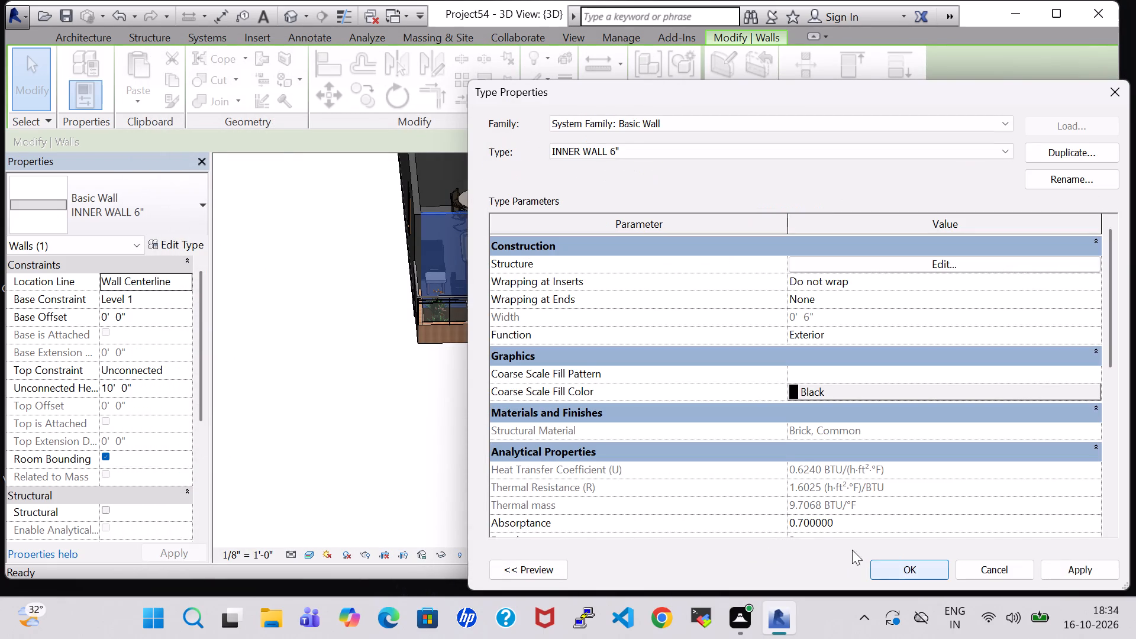
left_click(916, 567)
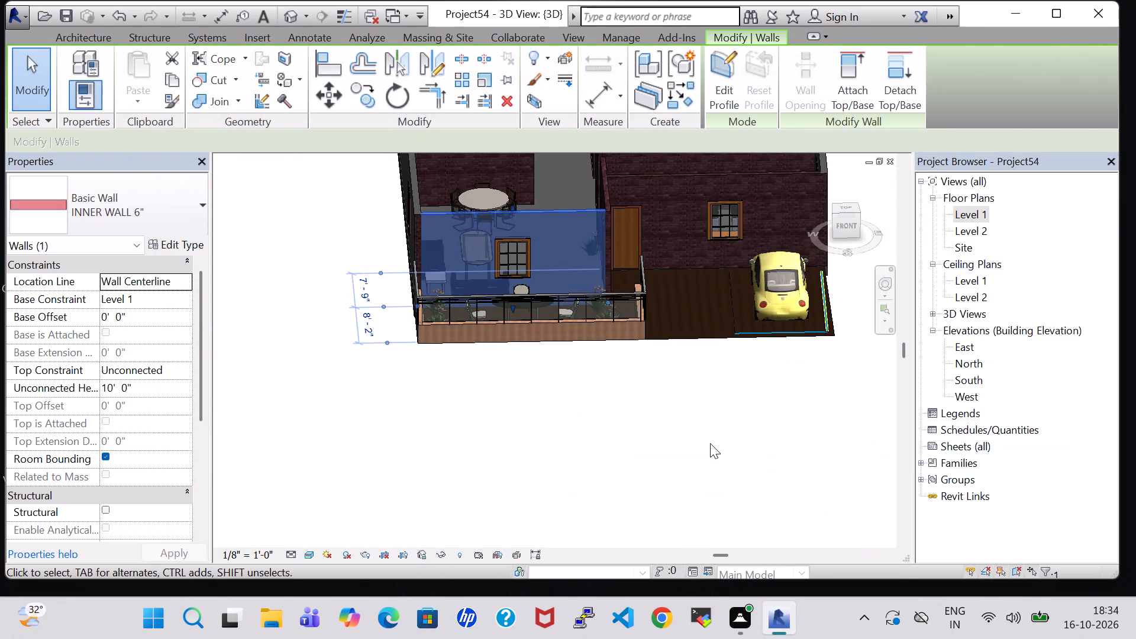
left_click(710, 443)
Assign the Brick, Common material to the structure layer of the Generic - 8" type used by the dining room's outer wall.
middle_click_drag(635, 414, 638, 489, "shift")
middle_click_drag(614, 464, 531, 399)
scroll(614, 464, "up", 1, "shift")
middle_click_drag(764, 383, 818, 511)
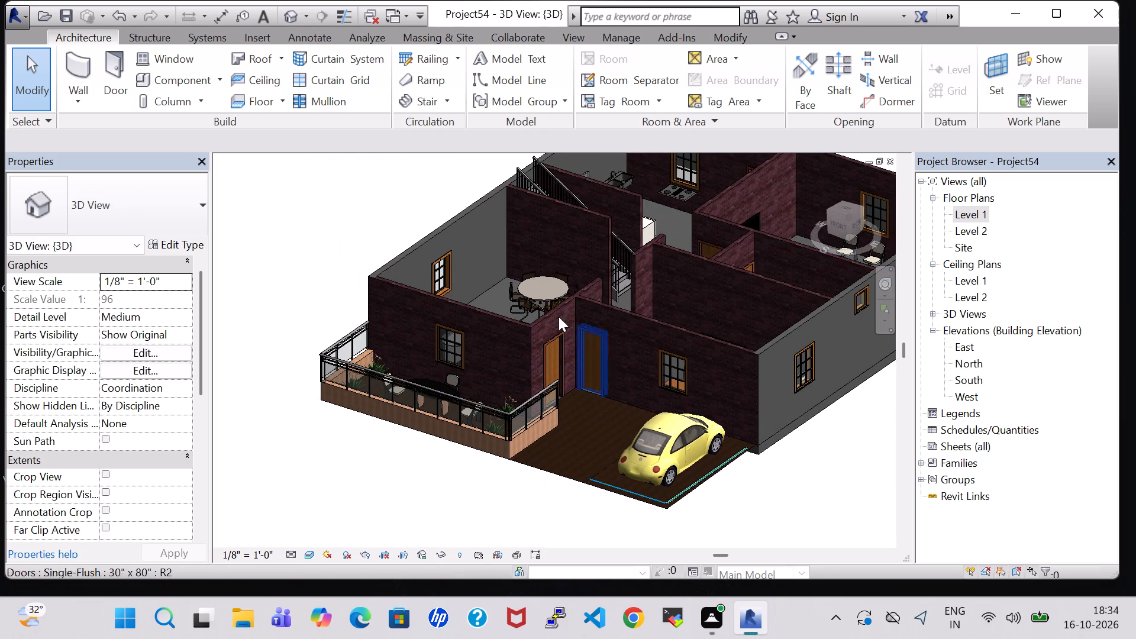
left_click(451, 222)
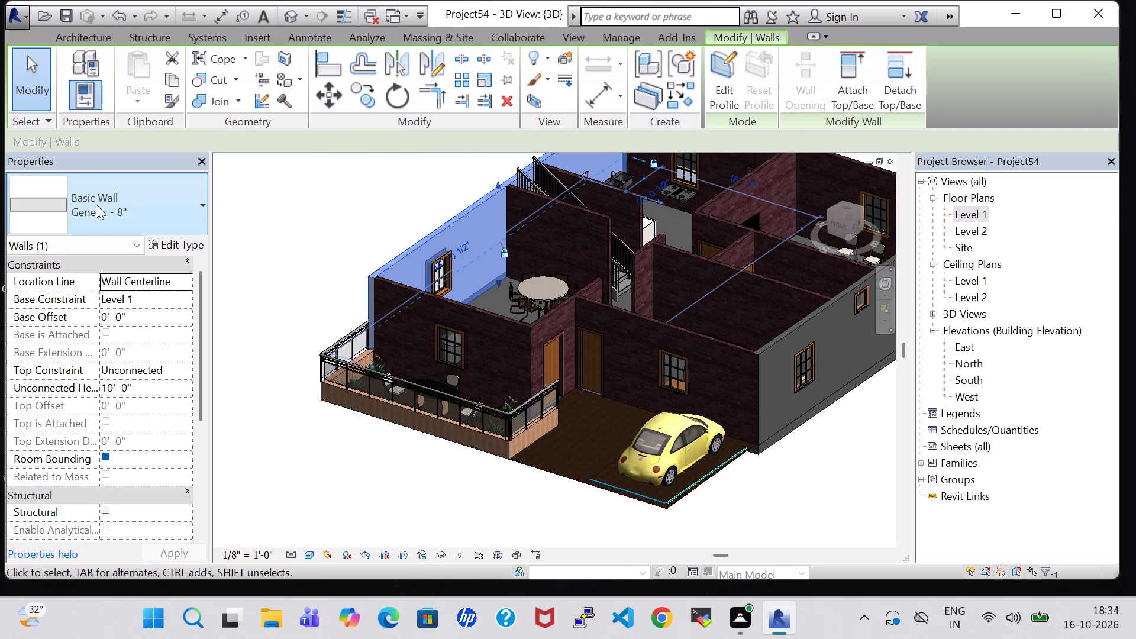
left_click(173, 247)
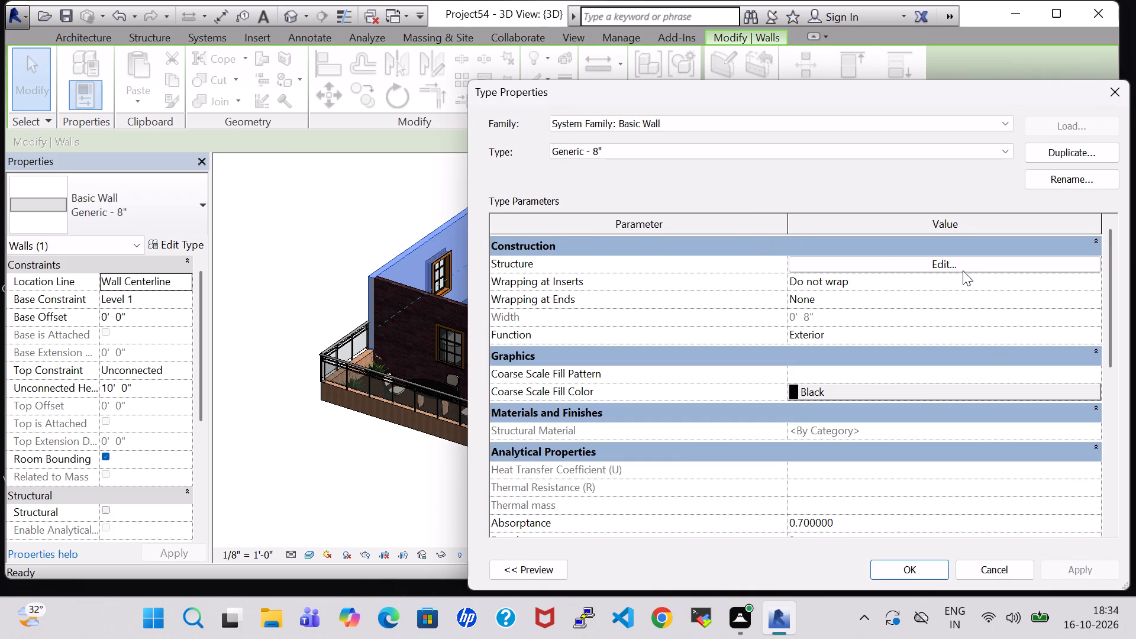
left_click(956, 269)
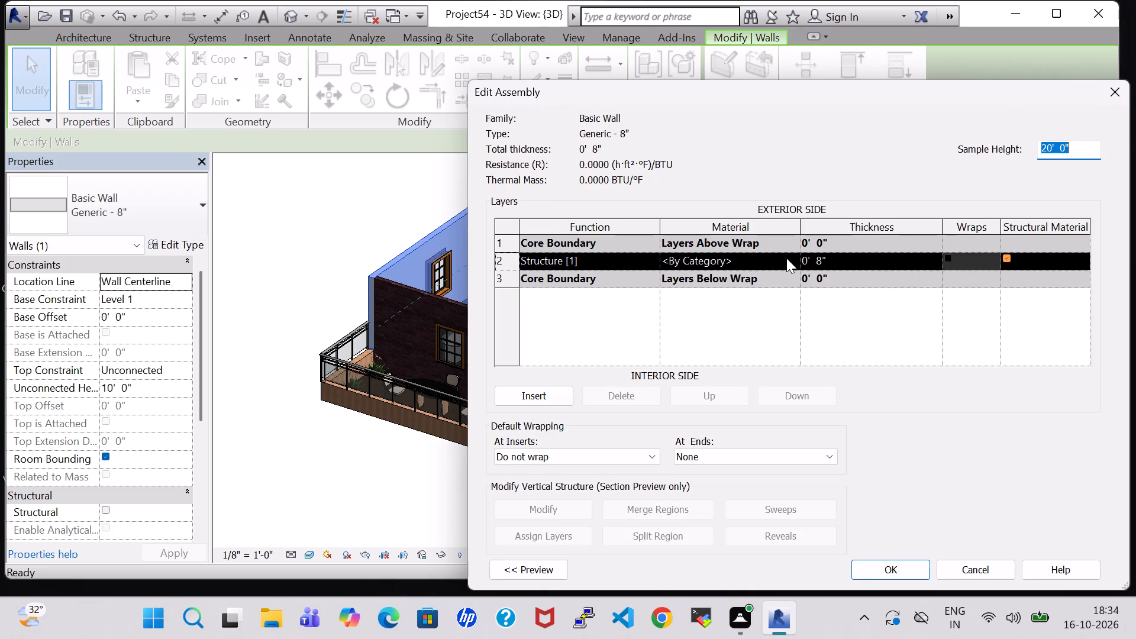
left_click(788, 258)
left_click(793, 256)
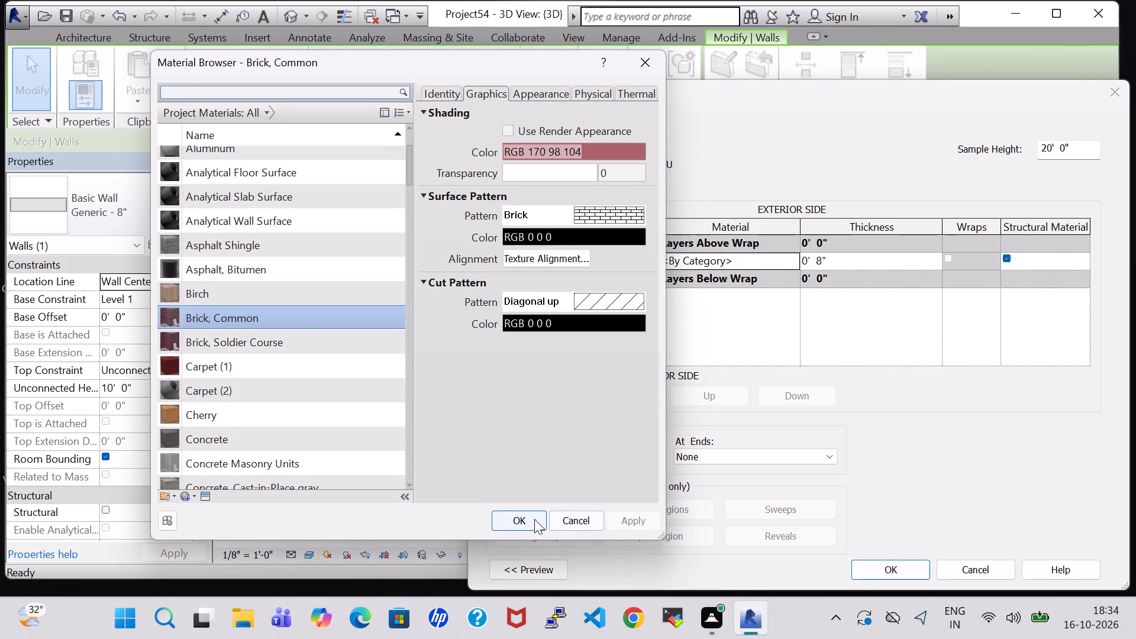
left_click(534, 519)
left_click(918, 570)
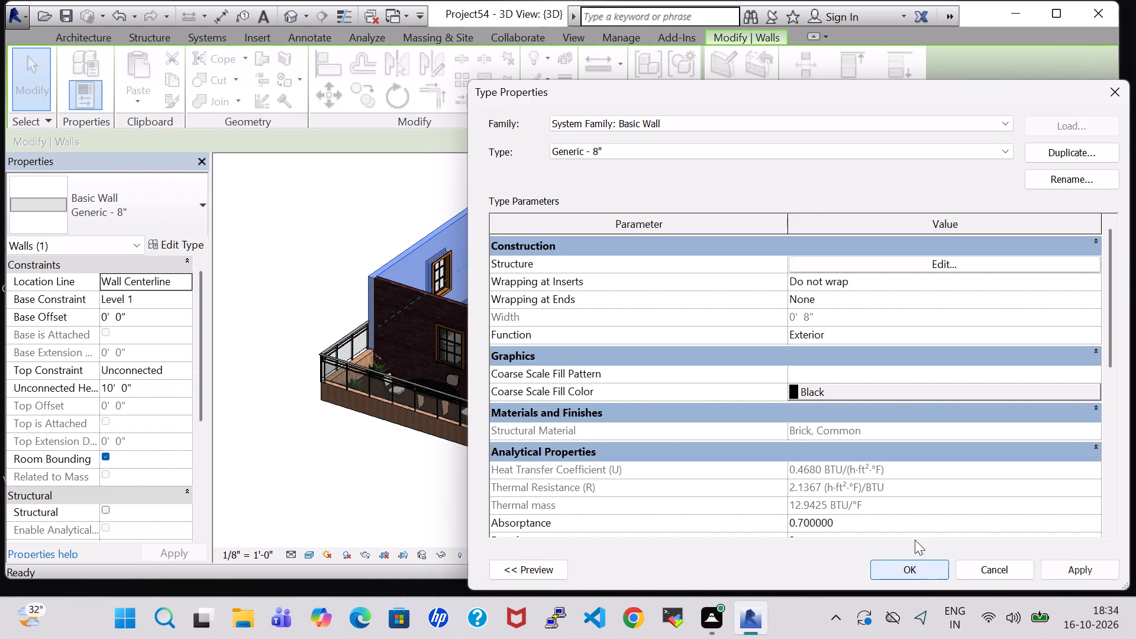
left_click(902, 565)
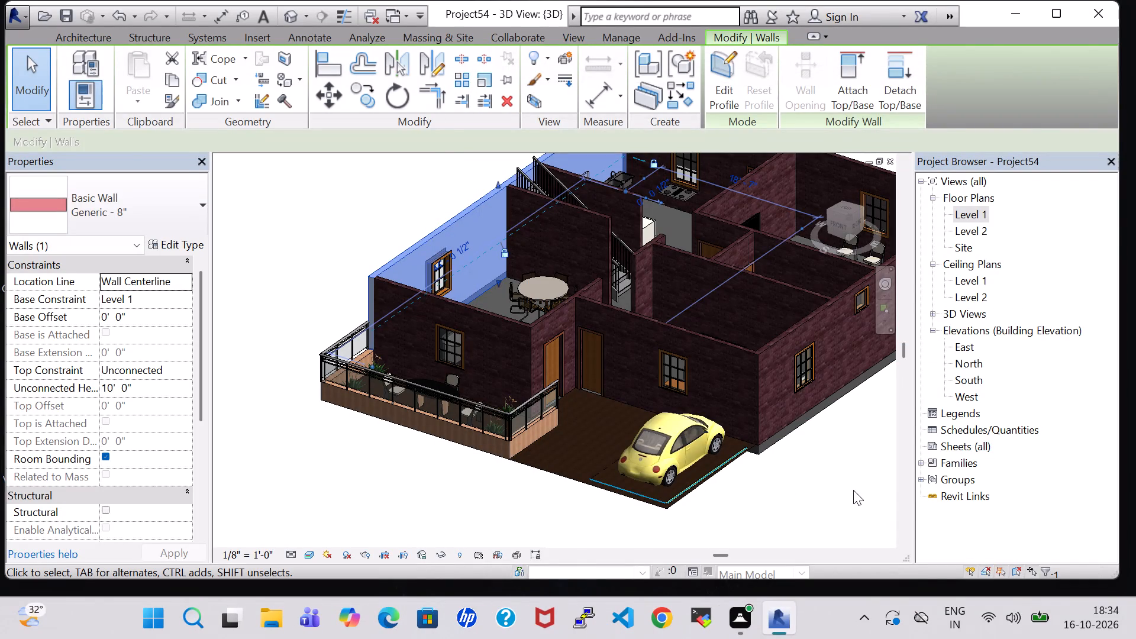
left_click(853, 490)
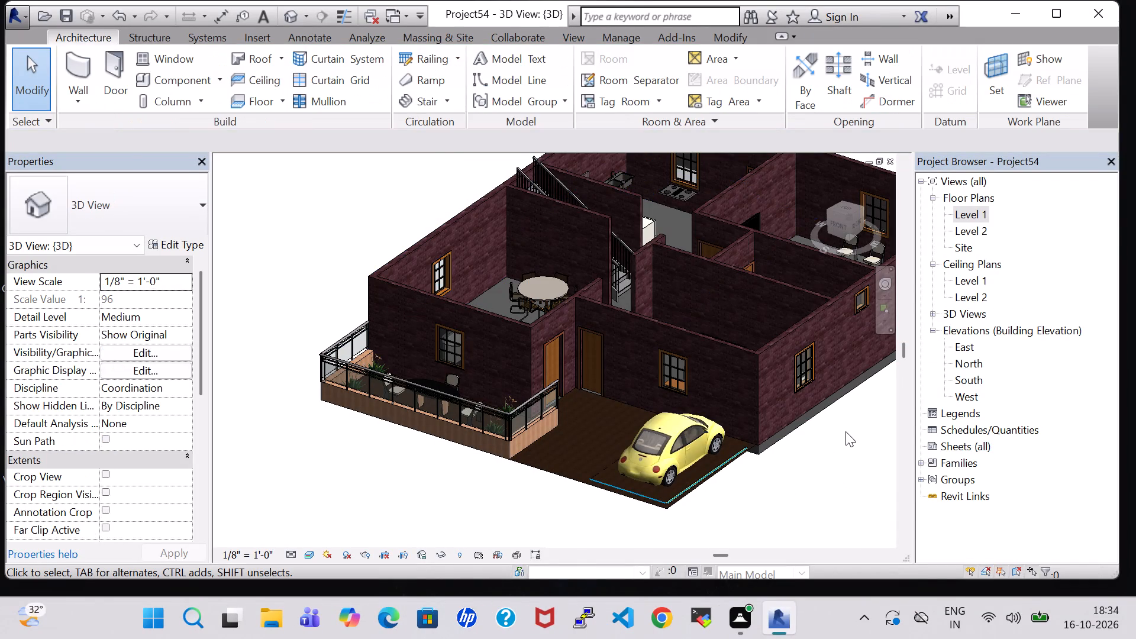
Change the short low back yard wall on the kitchen side to type Generic - 8" 2.
middle_click_drag(845, 431, 731, 405, "shift")
middle_click_drag(787, 441, 659, 425, "shift")
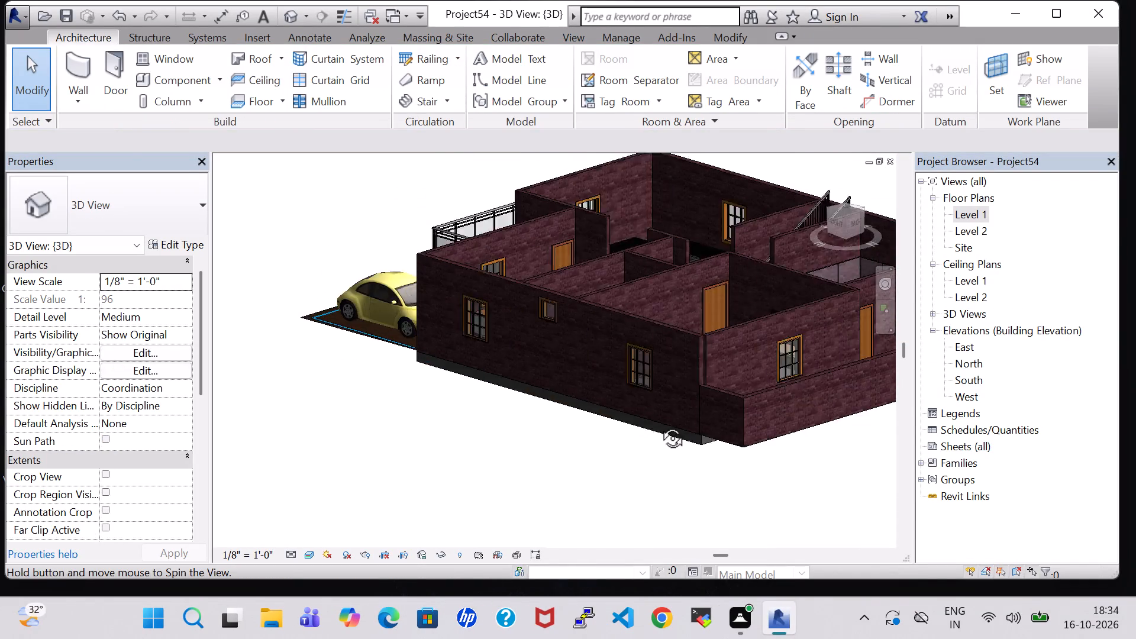
middle_click_drag(659, 425, 650, 424, "shift")
middle_click_drag(773, 456, 670, 448)
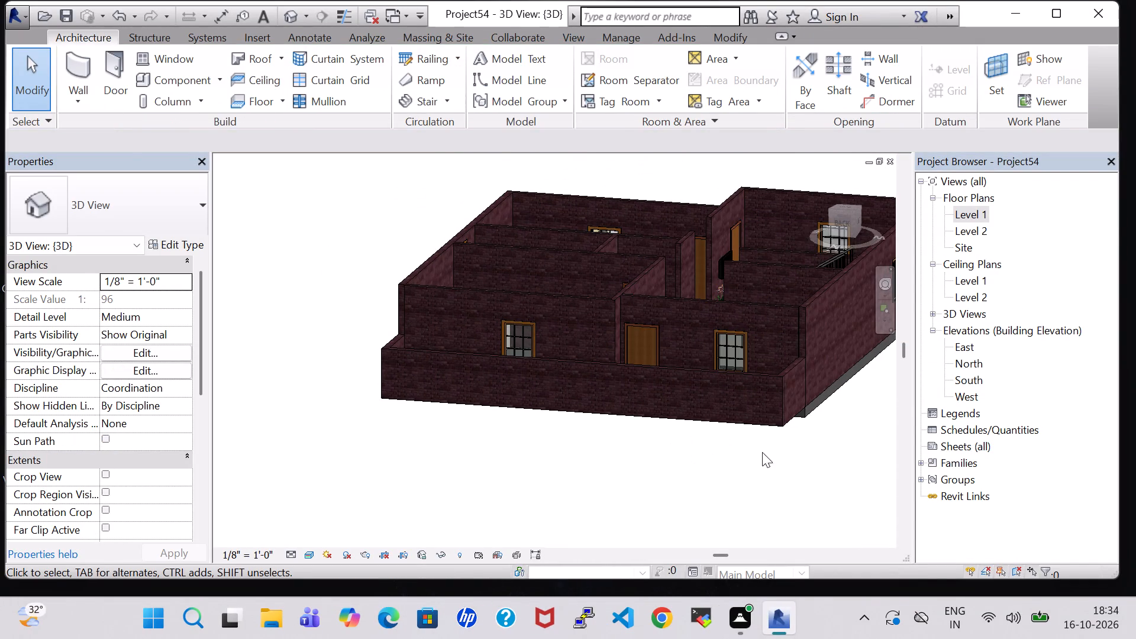
left_click(792, 370)
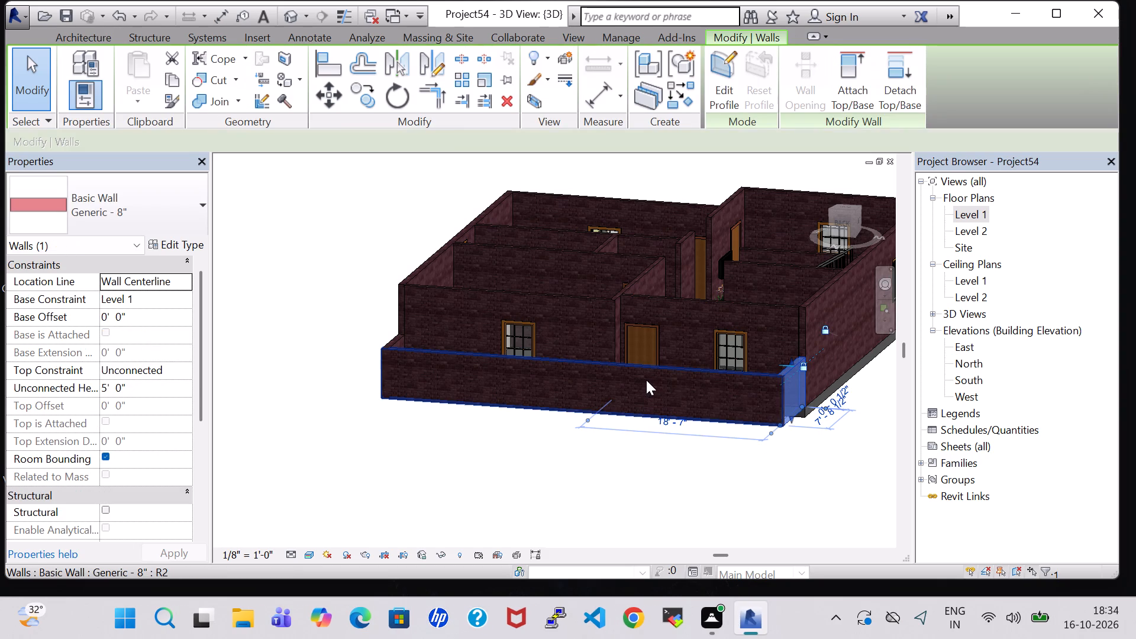
left_click(177, 220)
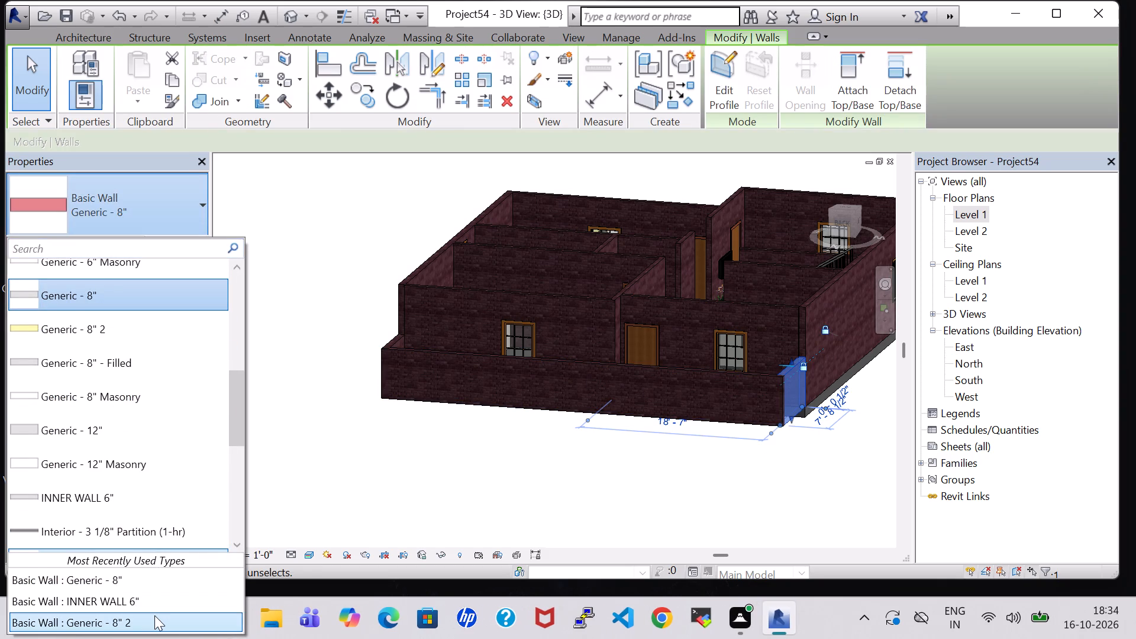
left_click(154, 615)
left_click(418, 475)
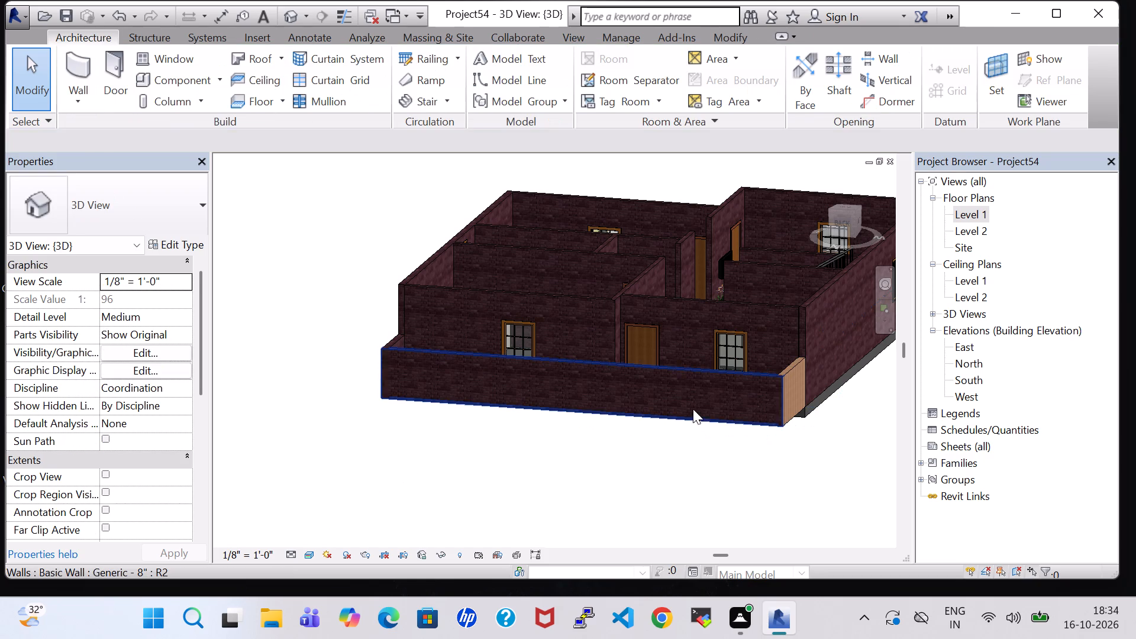
Change the long low wall along the rear of the back yard to type Generic - 8" 2.
left_click(708, 385)
left_click(134, 212)
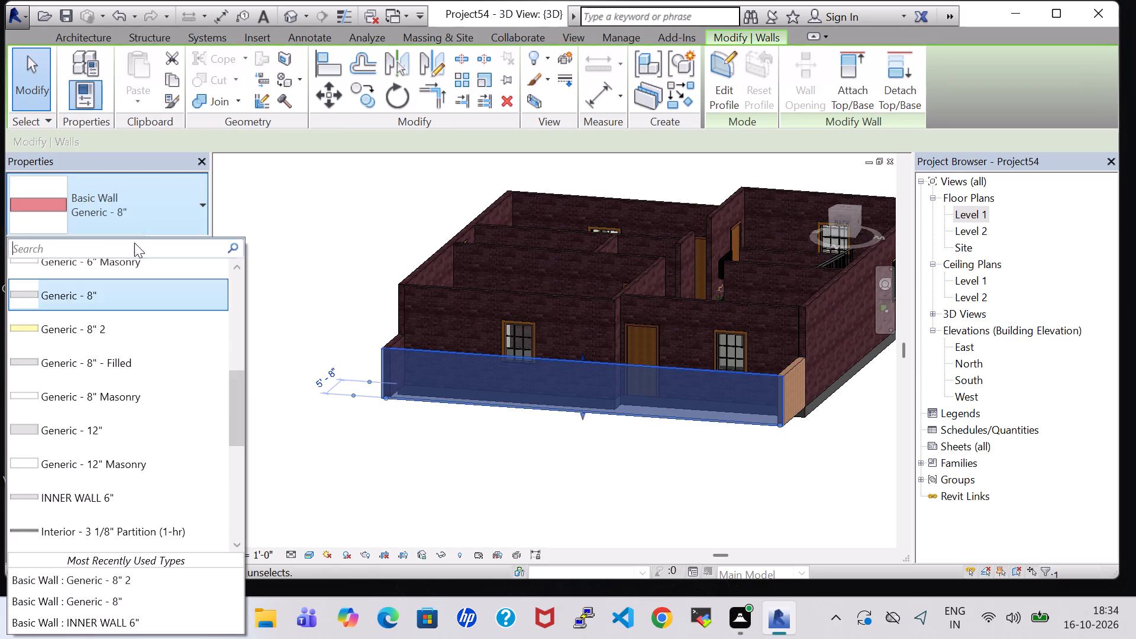
left_click(124, 587)
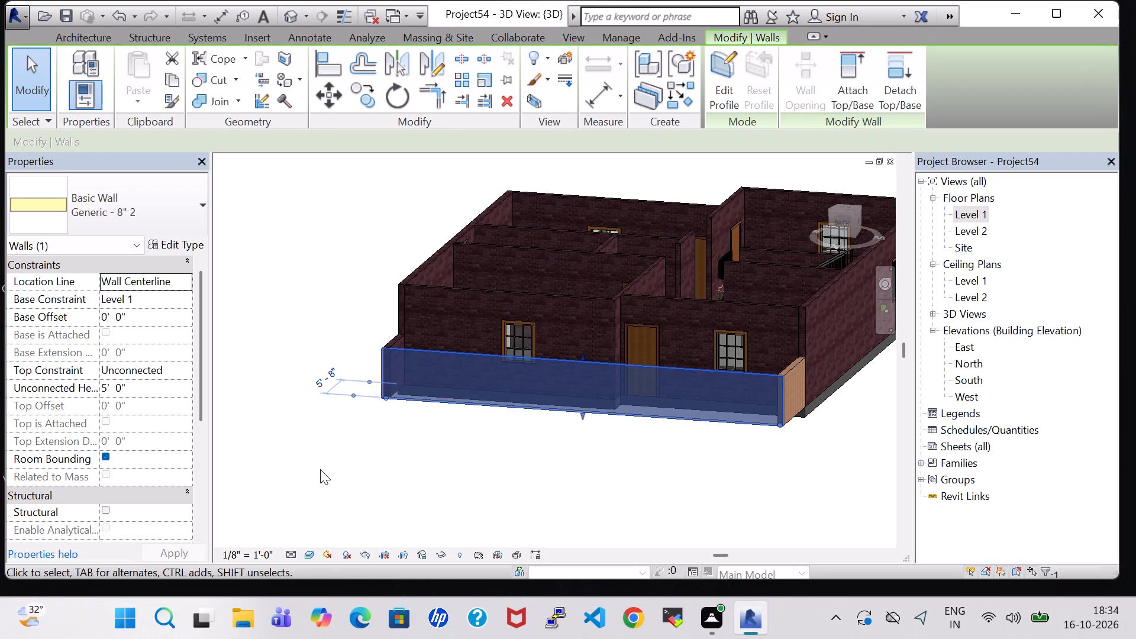
Change the short low back yard wall on the bedroom side to type Generic - 8" 2.
scroll(325, 441, "up", 1)
middle_click_drag(325, 441, 470, 482, "shift")
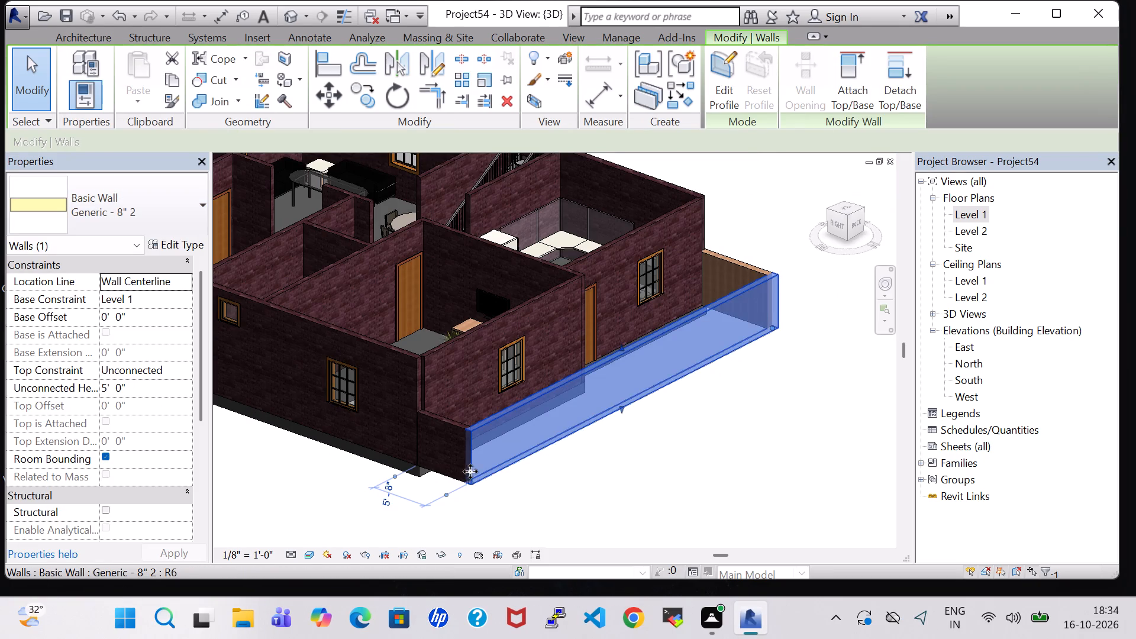
left_click(450, 435)
left_click(131, 218)
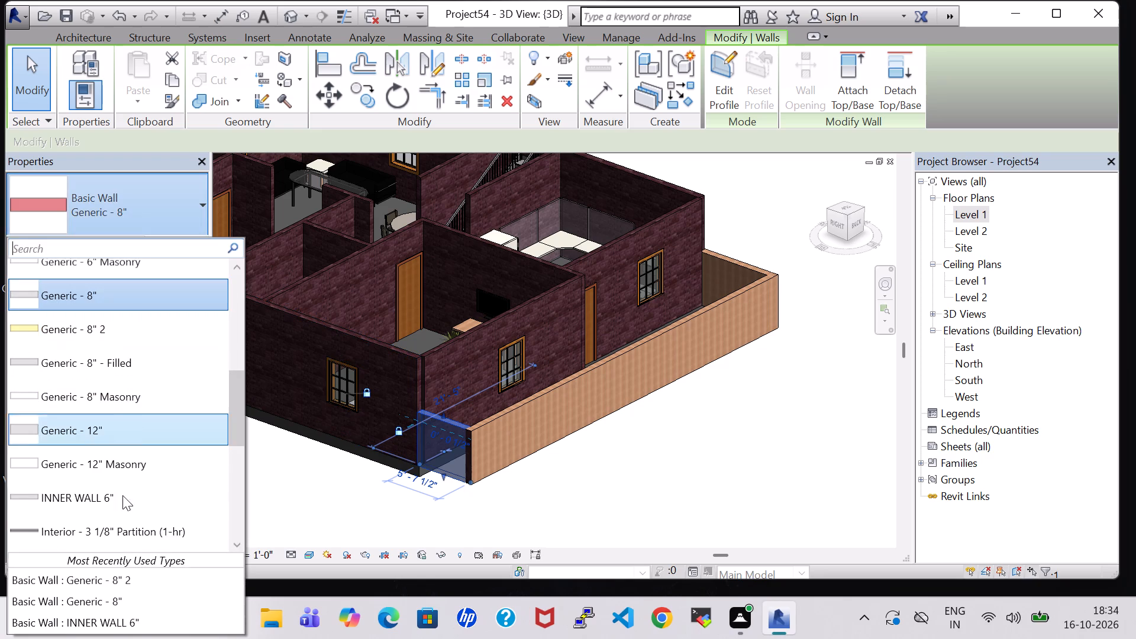
left_click(132, 585)
left_click(548, 537)
In the Level 1 plan, create a toposurface behind the kitchen in the back yard from four corner points at elevation 0' 0".
middle_click_drag(662, 454, 662, 516, "shift")
middle_click_drag(662, 480, 635, 415)
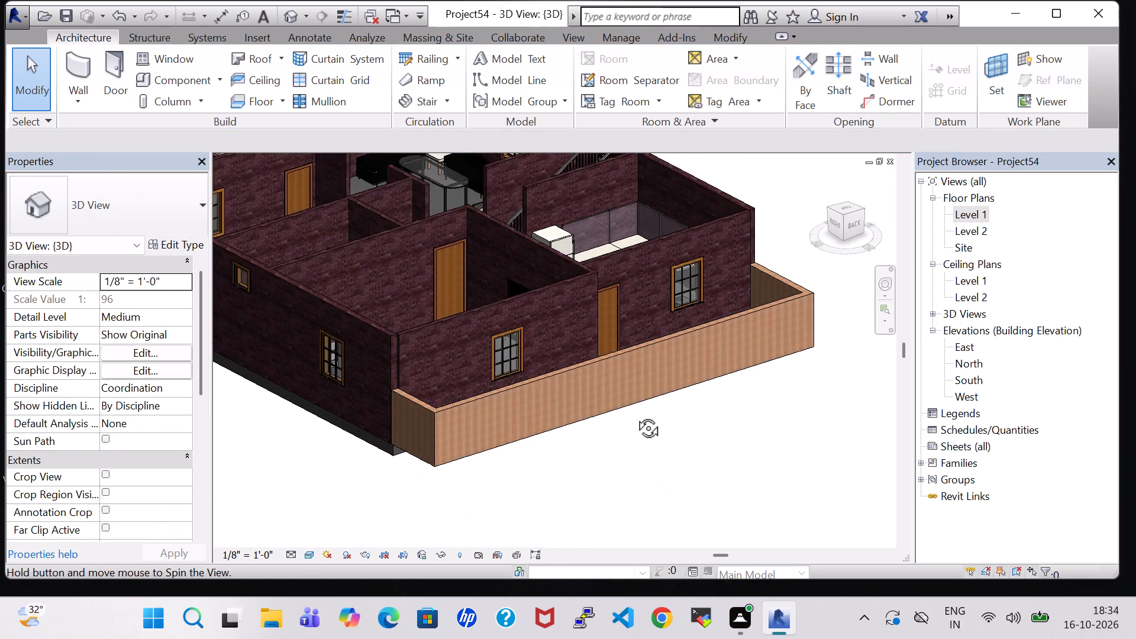
middle_click_drag(635, 415, 754, 470)
scroll(732, 477, "up", 1, "shift")
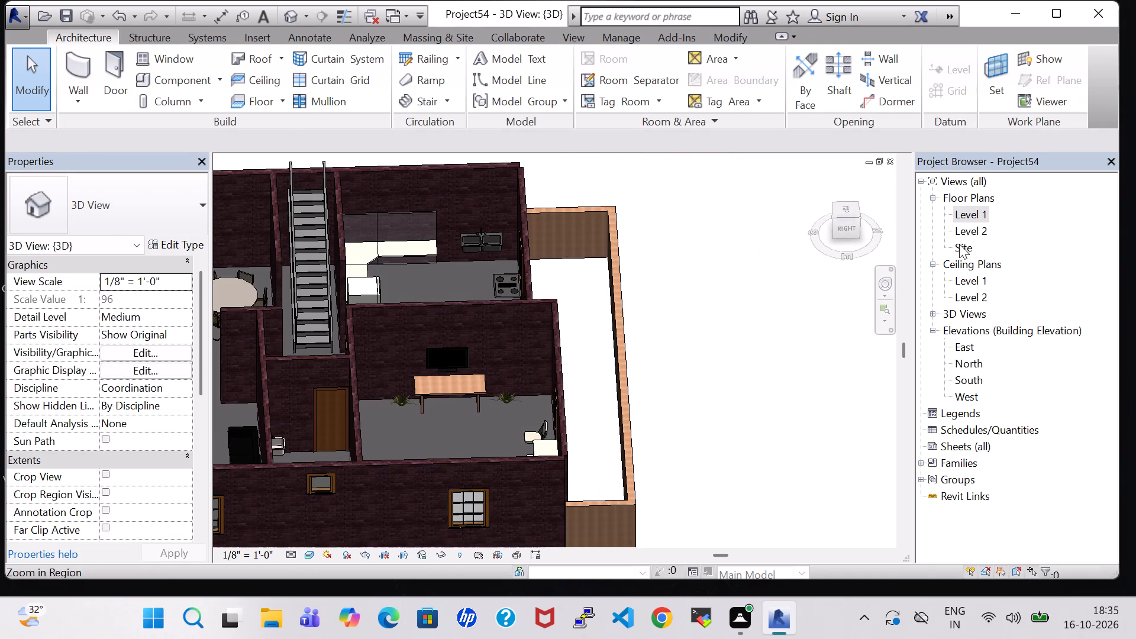
double_click(973, 214)
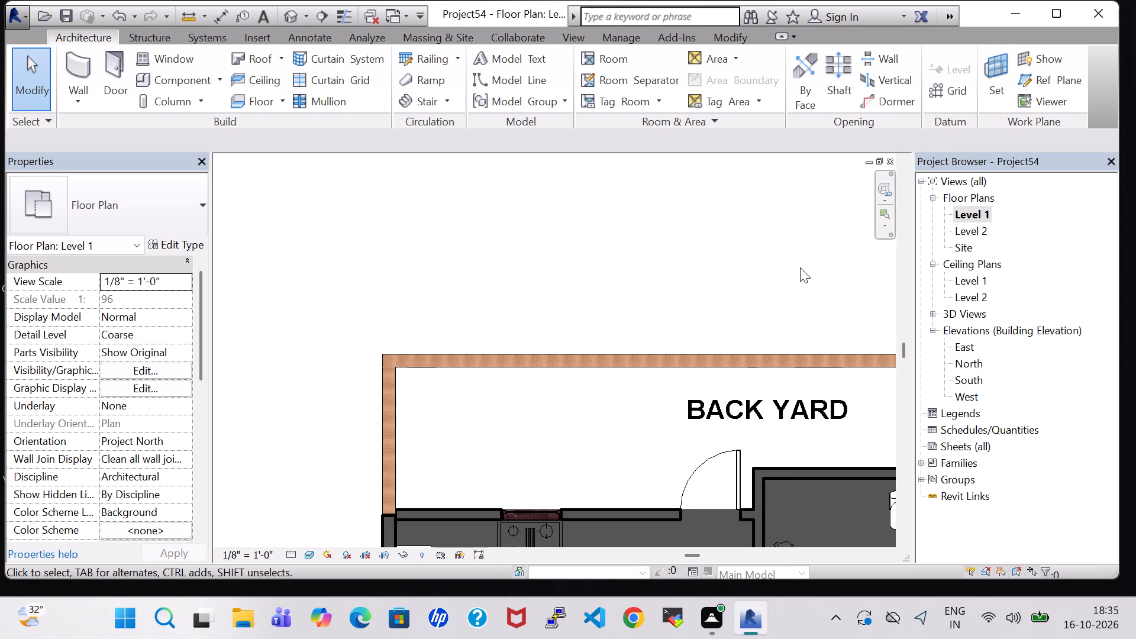
scroll(800, 267, "down", 3)
middle_click_drag(797, 277, 555, 280)
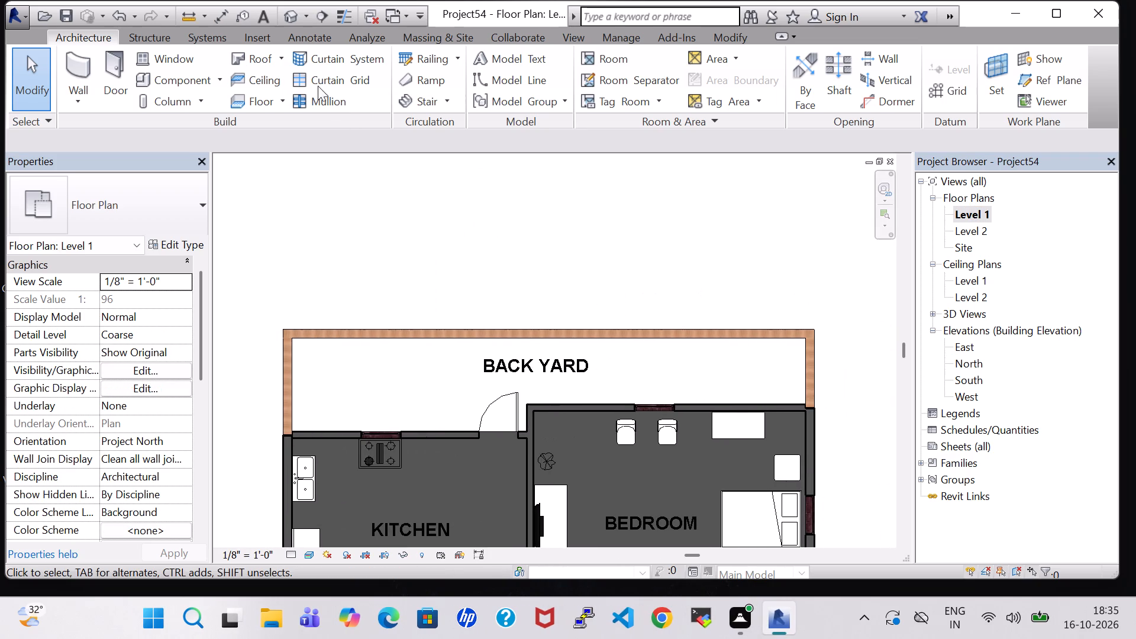
left_click(418, 34)
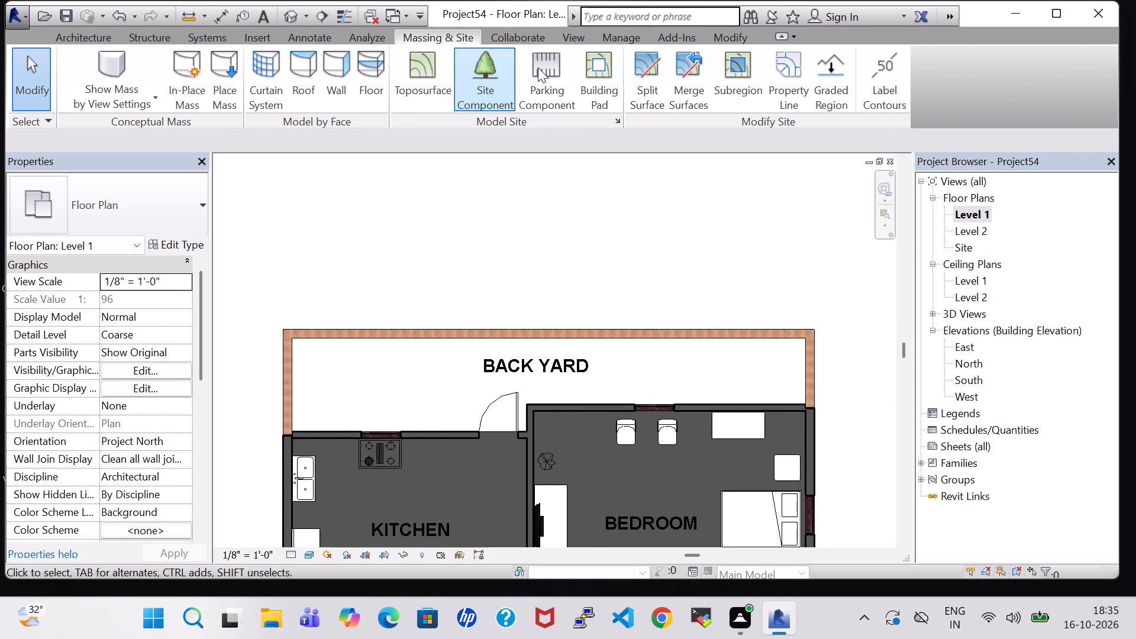
left_click(411, 66)
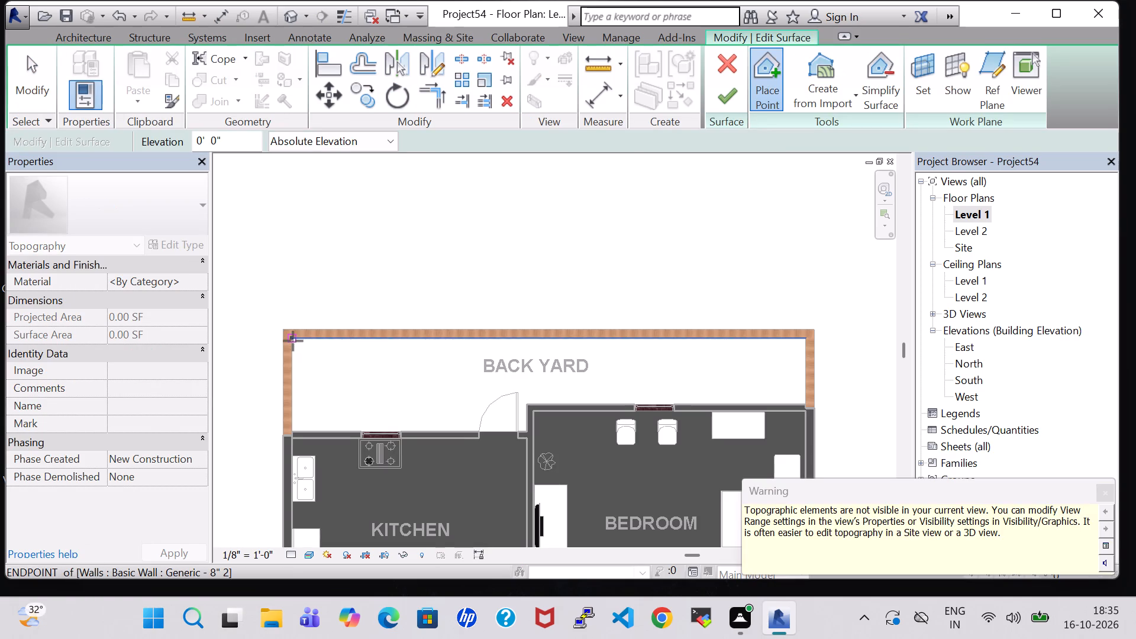
left_click(293, 341)
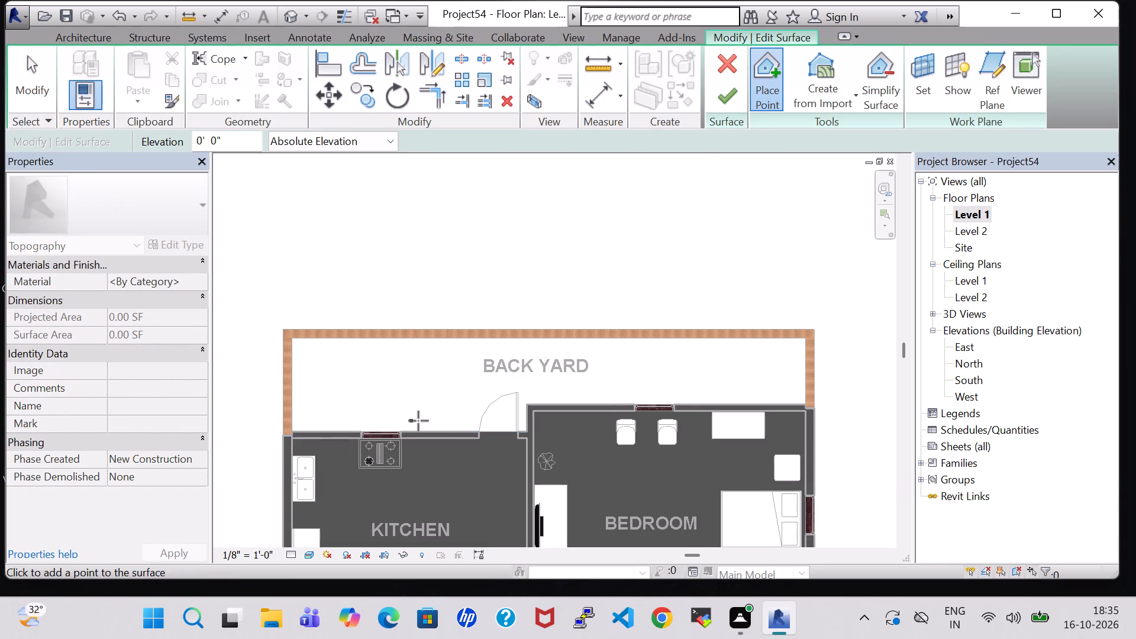
left_click(294, 431)
left_click(527, 428)
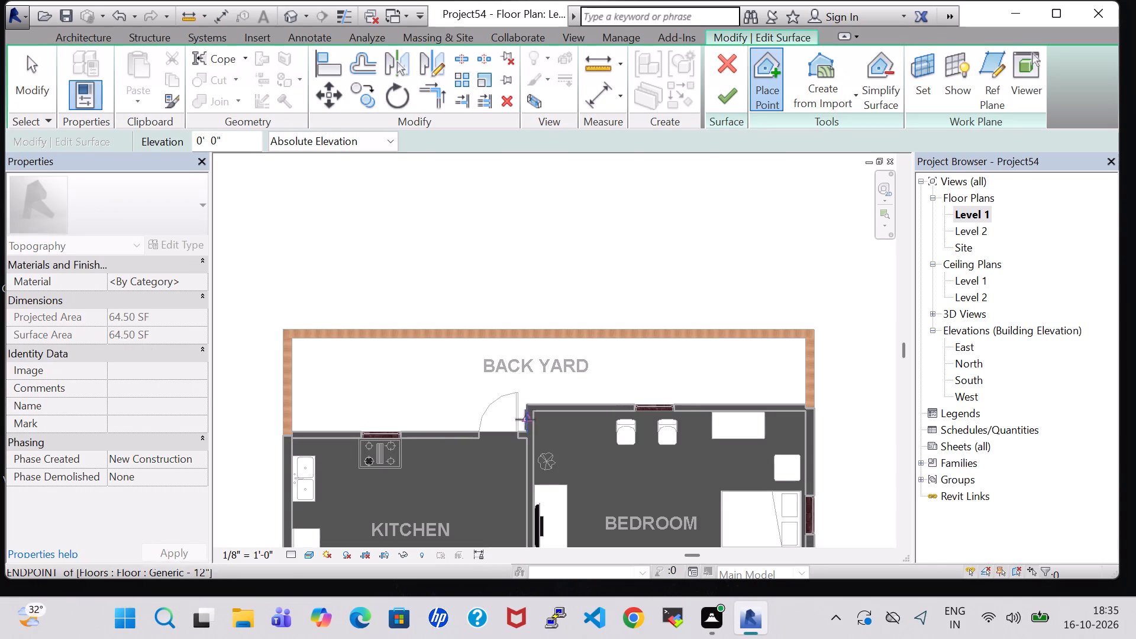
left_click(528, 343)
left_click(738, 102)
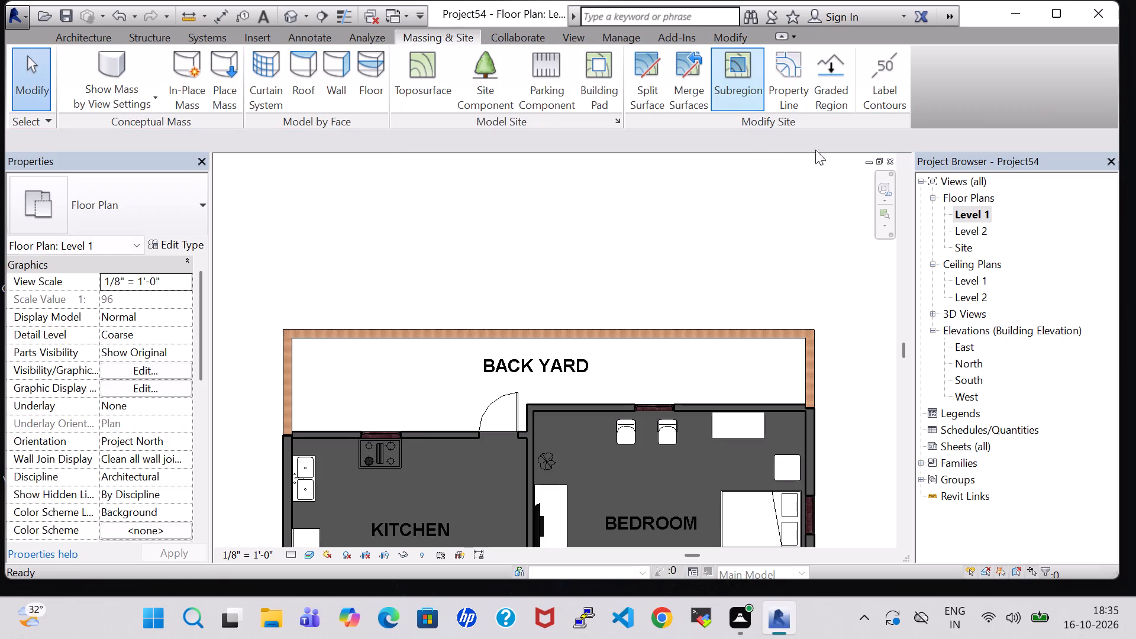
Examine the new back yard toposurface from above in the 3D view.
left_click(289, 7)
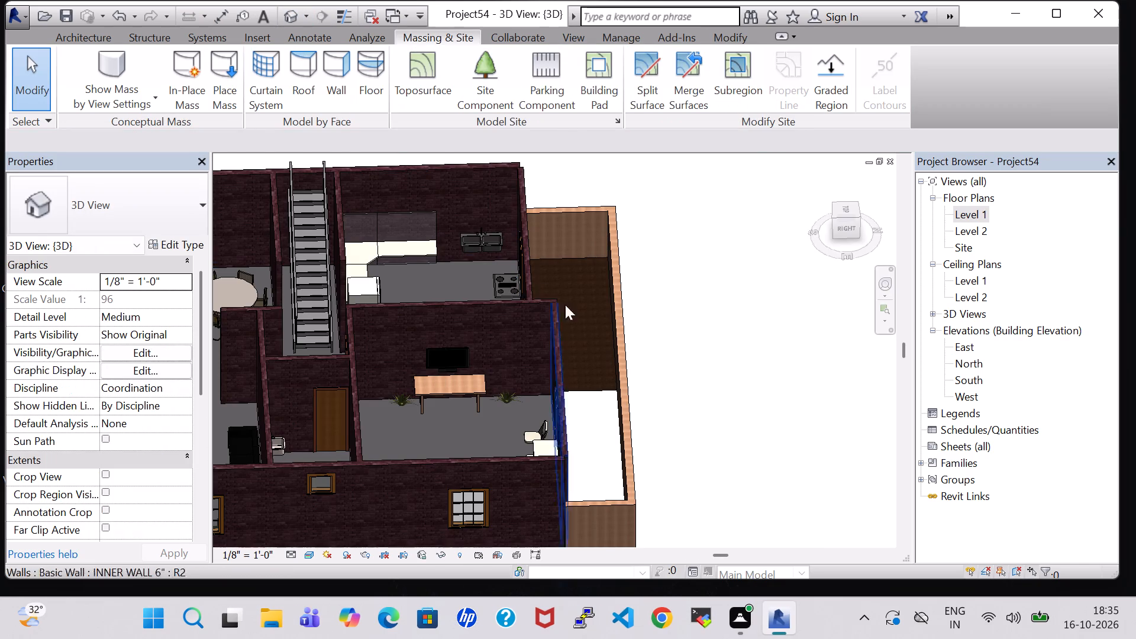
middle_click_drag(699, 361, 699, 441, "shift")
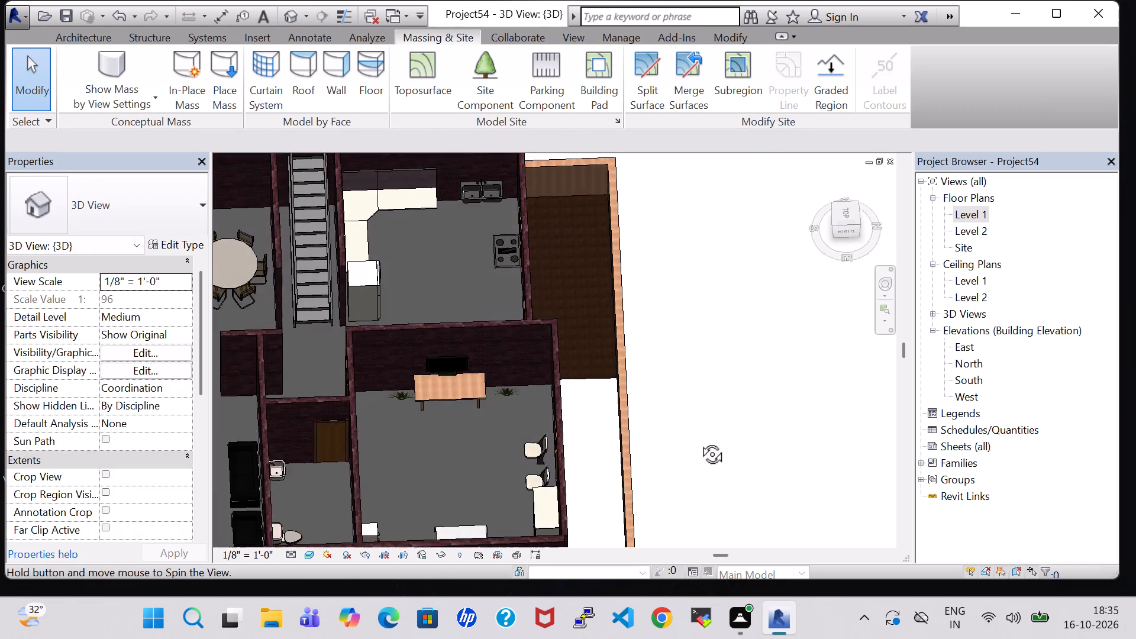
middle_click_drag(699, 441, 715, 558, "shift")
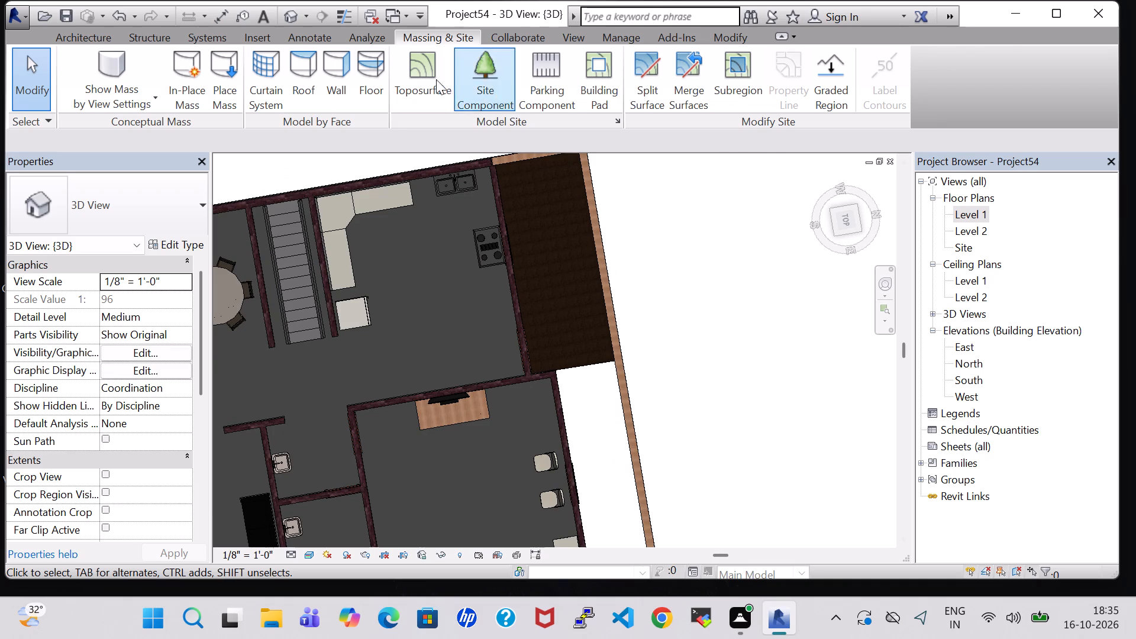
Create a second toposurface in the back yard behind the bedroom from four corner points at elevation 0' 0".
left_click(428, 77)
middle_click_drag(625, 365, 625, 402)
left_click(557, 367)
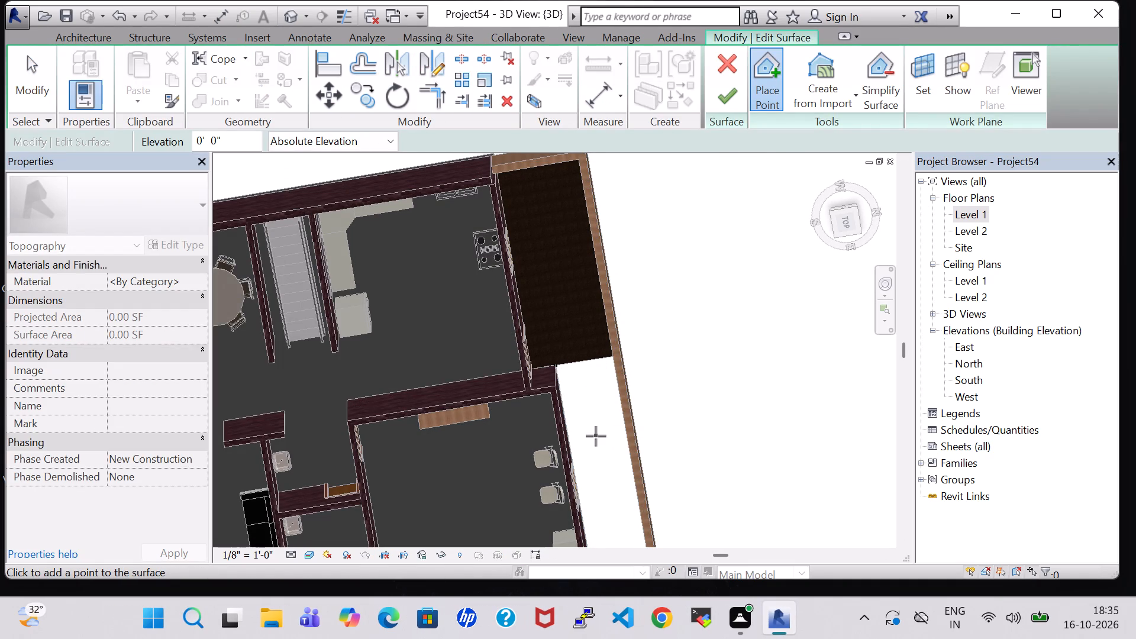
middle_click_drag(596, 436, 600, 335)
scroll(596, 436, "up", 1, "shift")
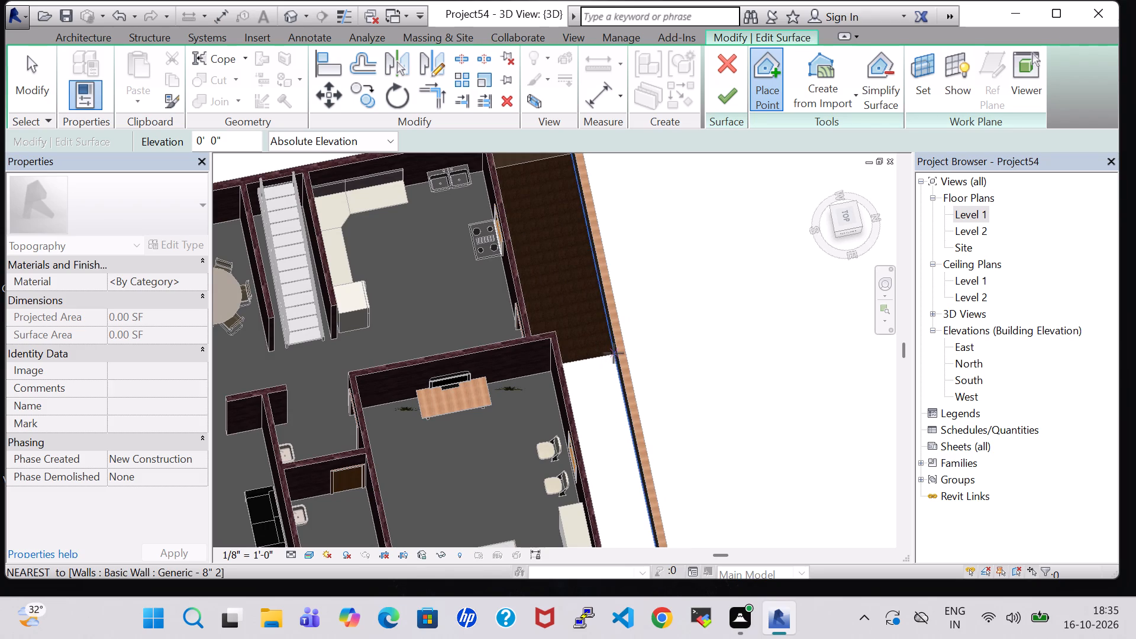
left_click(614, 353)
middle_click_drag(734, 443, 679, 282)
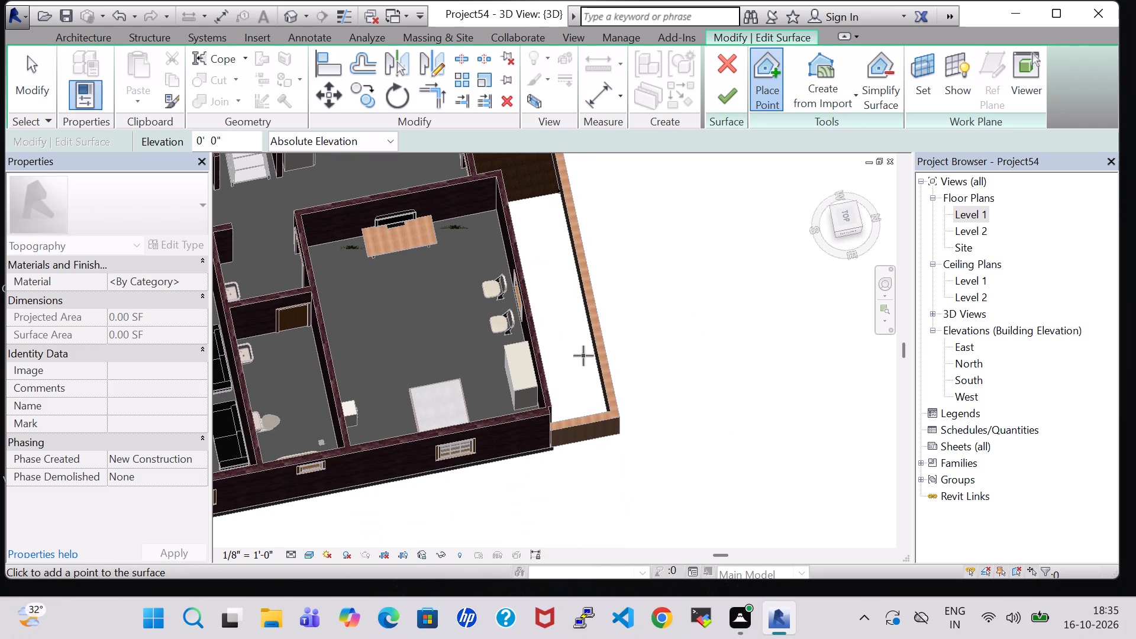
middle_click_drag(573, 338, 596, 421, "shift")
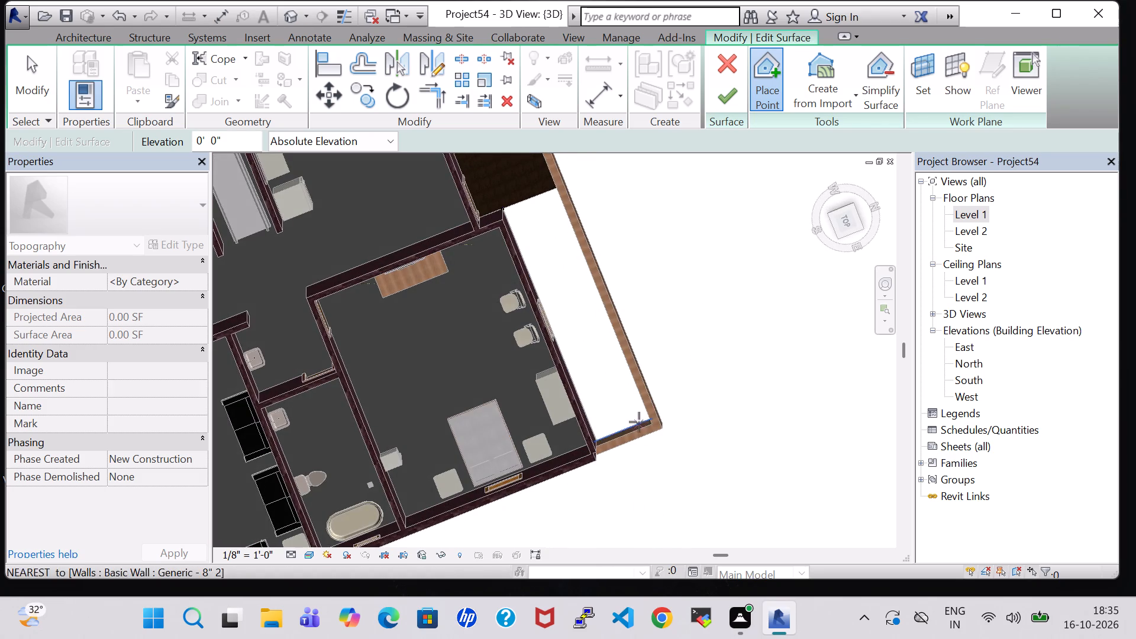
scroll(617, 422, "up", 6)
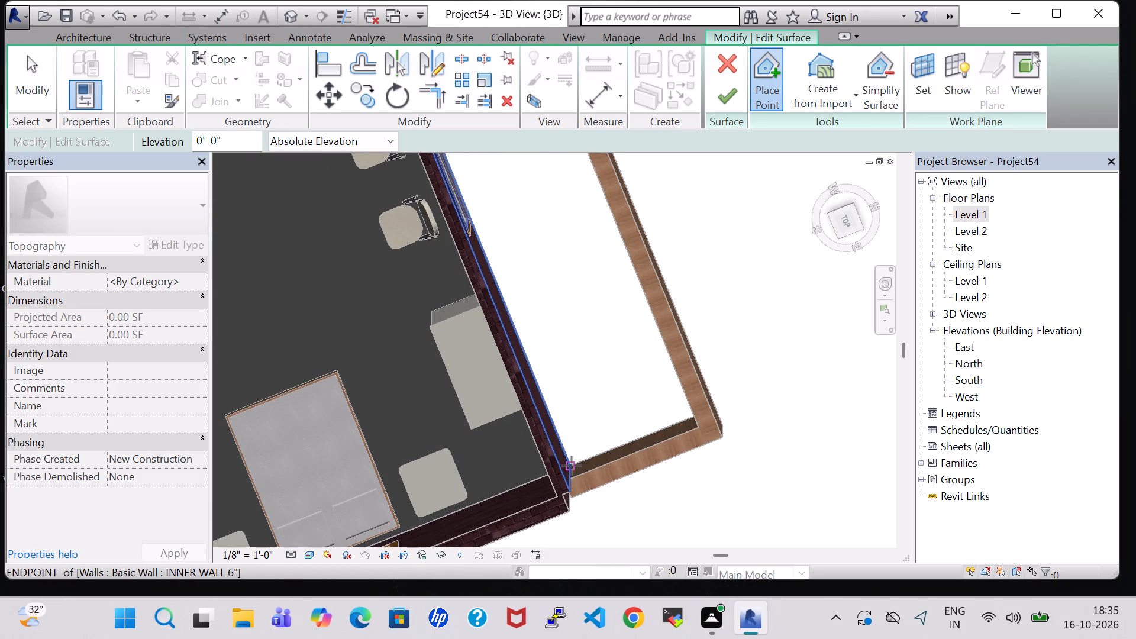
left_click(572, 466)
middle_click_drag(657, 417, 661, 411, "shift")
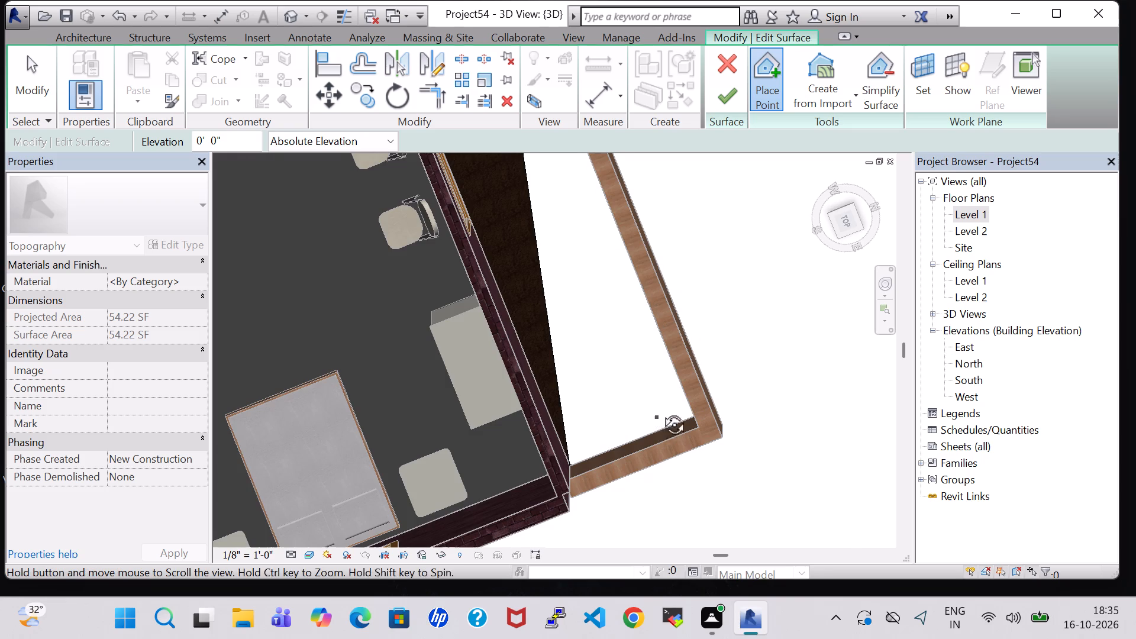
middle_click_drag(661, 411, 757, 385, "shift")
middle_click_drag(741, 264, 769, 273)
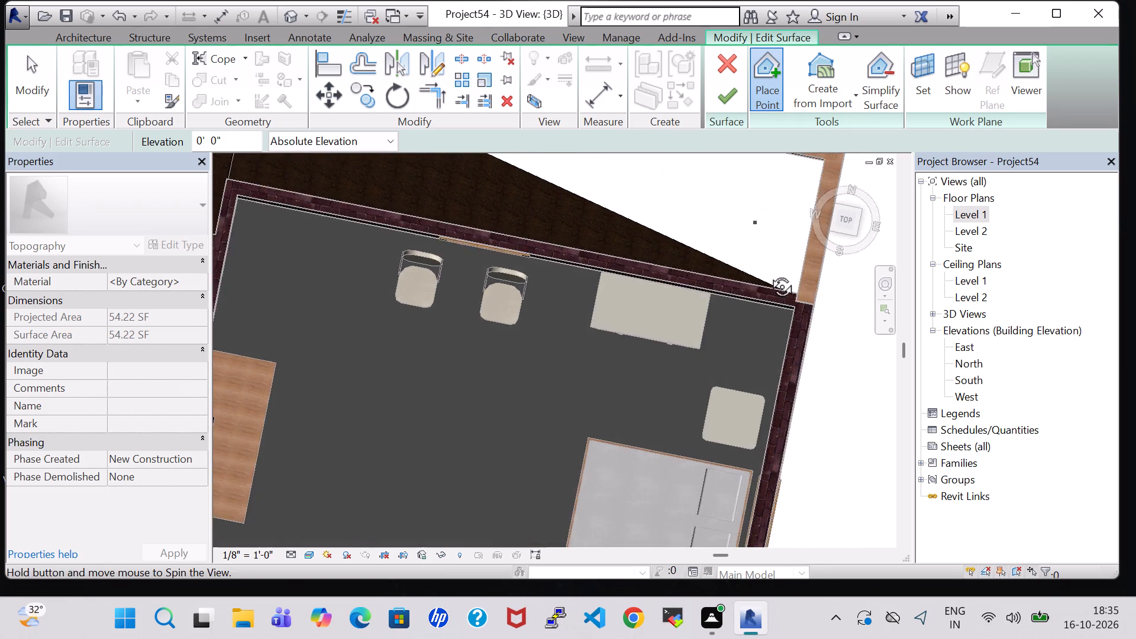
middle_click_drag(769, 273, 775, 276)
scroll(775, 276, "up", 1, "shift")
middle_click_drag(768, 206, 601, 267)
middle_click_drag(601, 267, 622, 251)
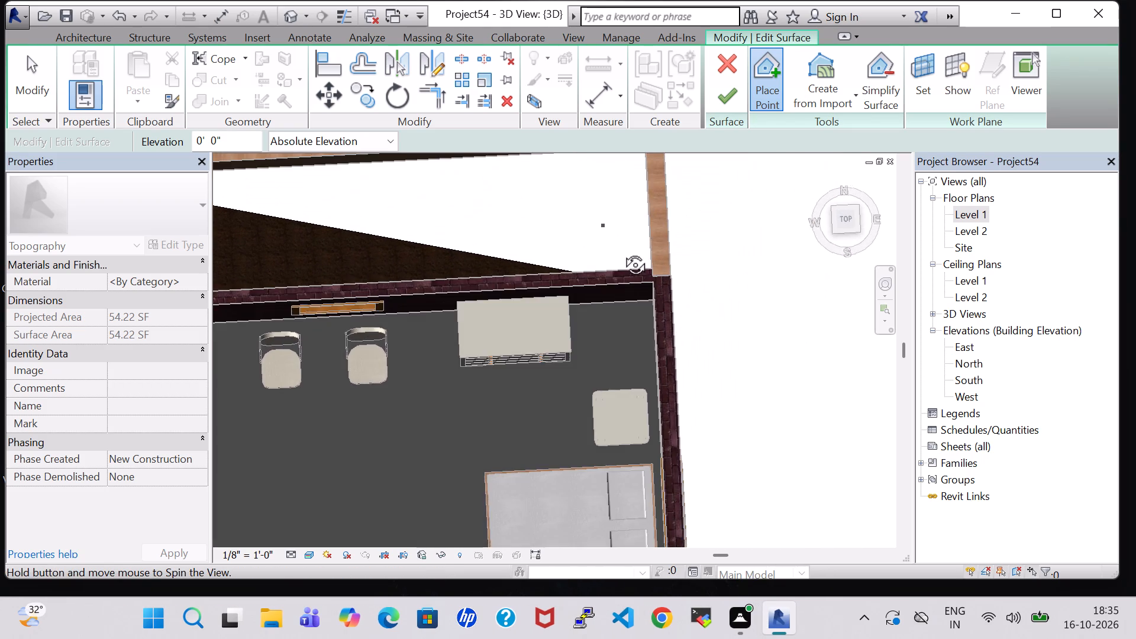
middle_click_drag(622, 251, 624, 218)
middle_click_drag(570, 176, 611, 265)
middle_click_drag(648, 250, 666, 248, "shift")
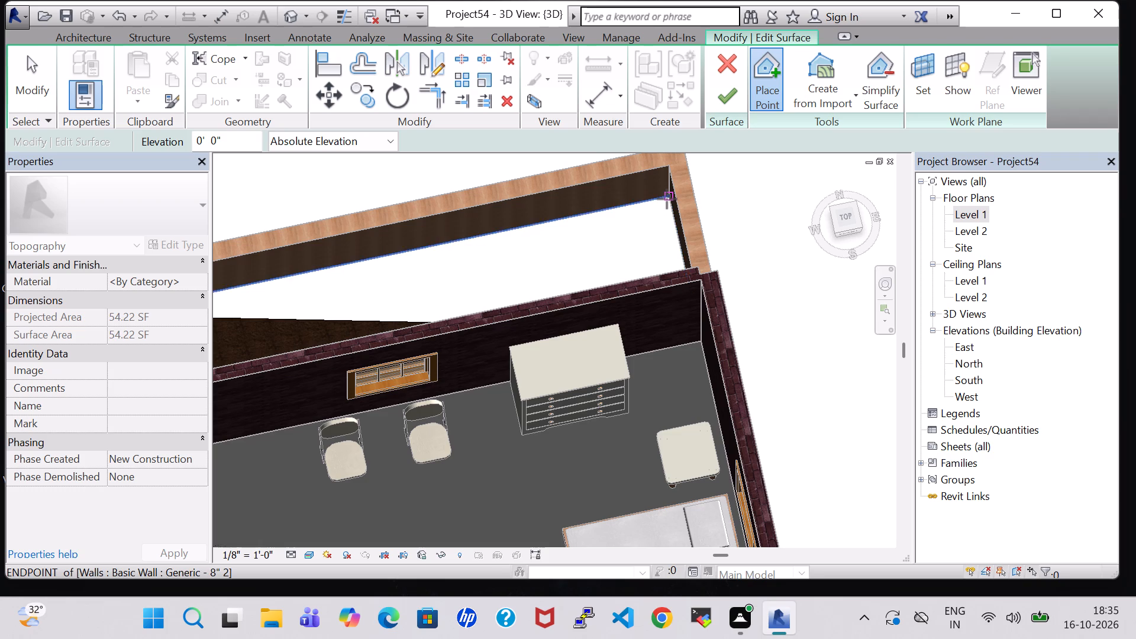
left_click(667, 199)
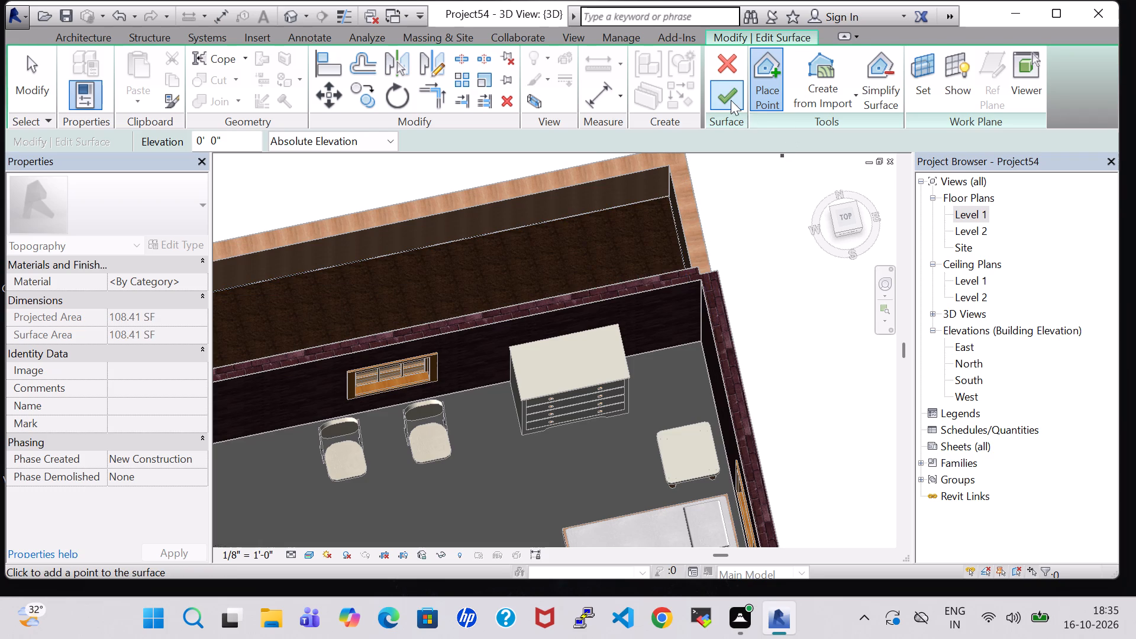
left_click(731, 100)
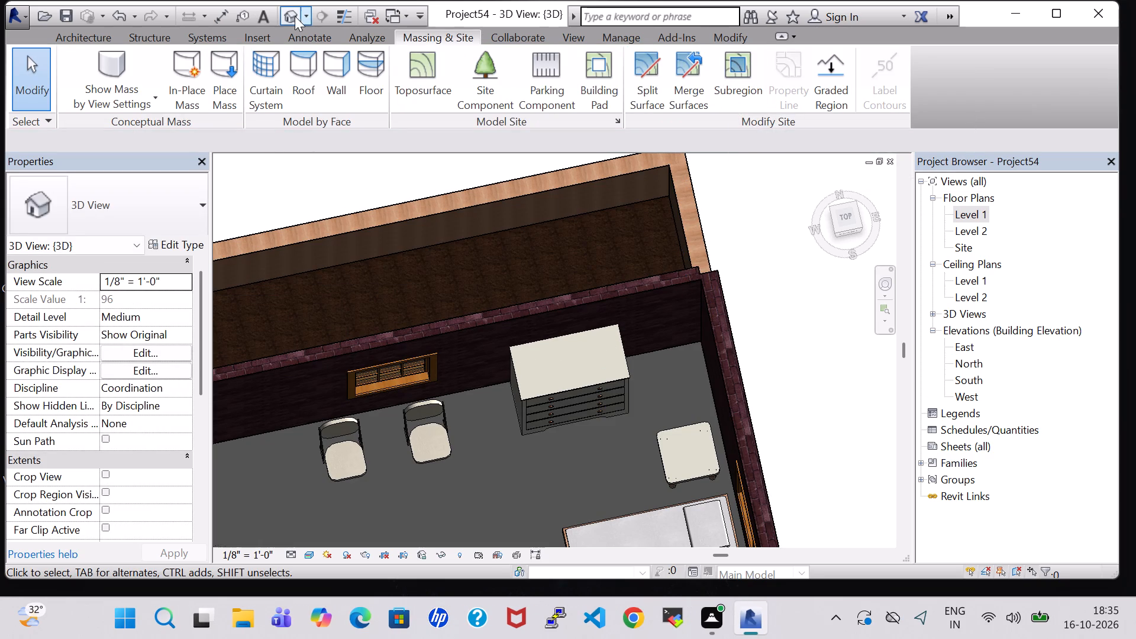
Examine the back yard ground surfaces and low walls from several sides in the 3D view.
left_click(292, 16)
scroll(743, 235, "down", 2)
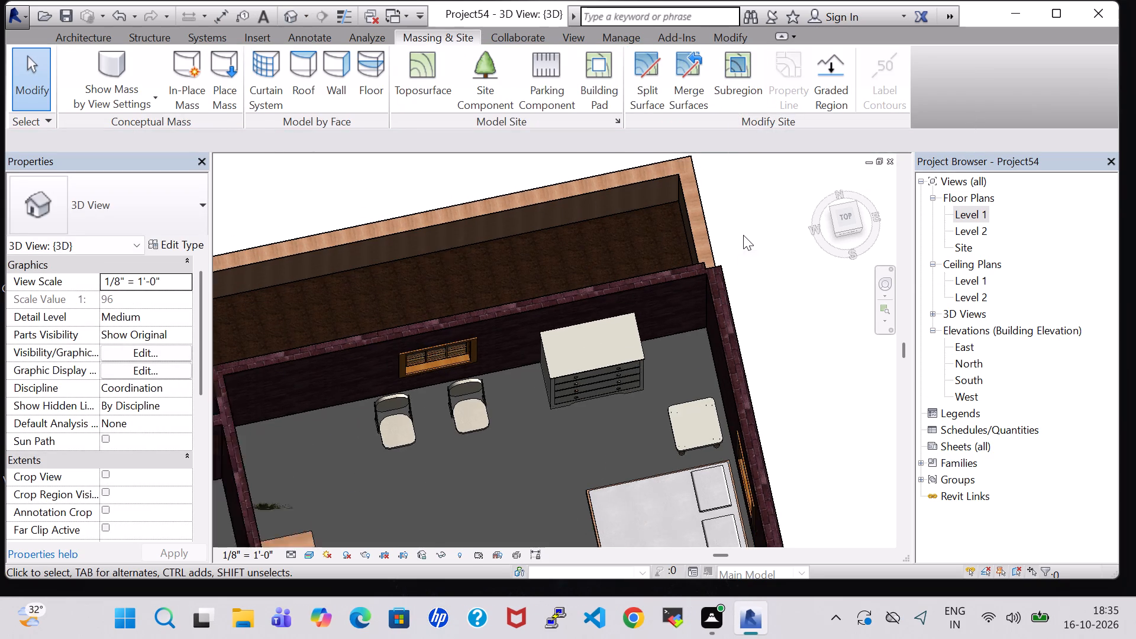
scroll(743, 235, "down", 1)
middle_click_drag(758, 323, 569, 267, "shift")
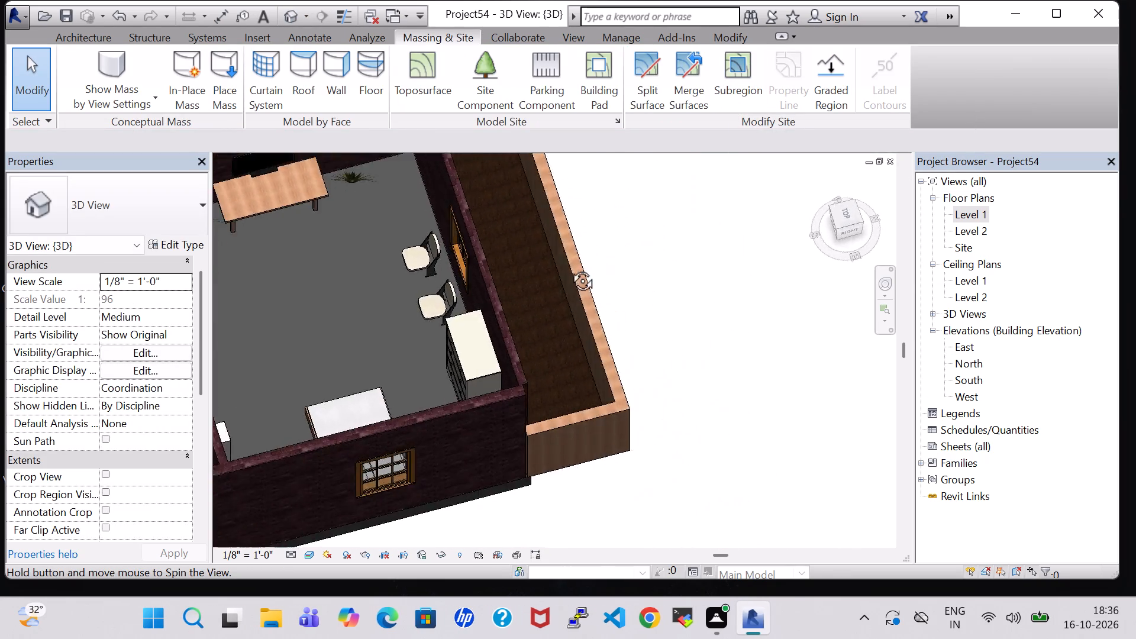
middle_click_drag(569, 267, 469, 260, "shift")
middle_click_drag(525, 392, 527, 285, "shift")
middle_click_drag(670, 300, 558, 286, "shift")
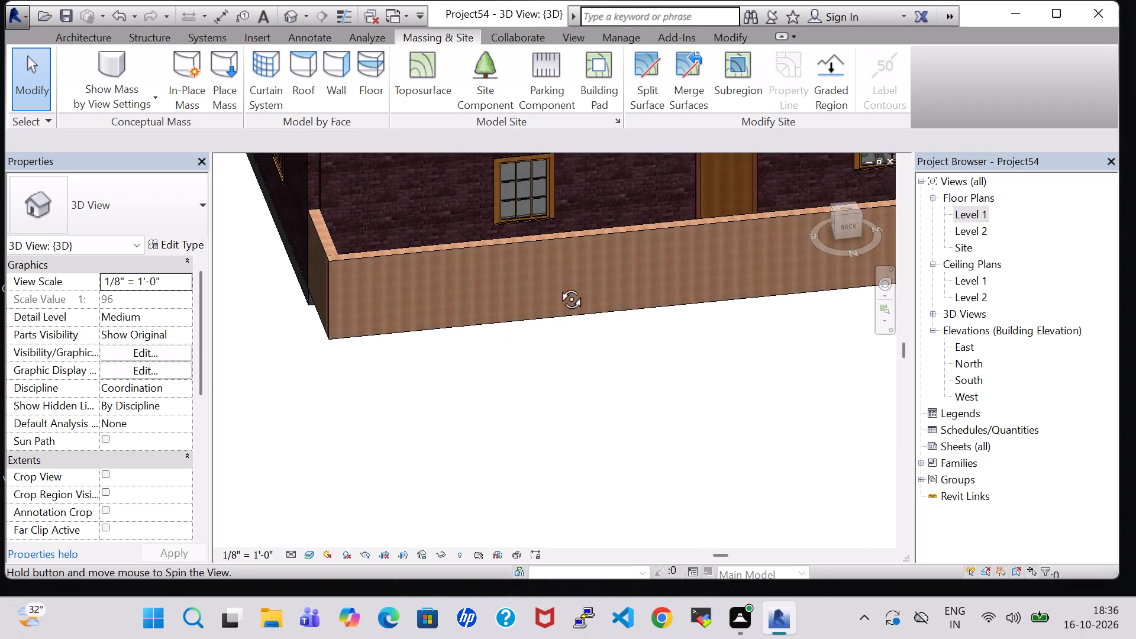
middle_click_drag(558, 286, 395, 430, "shift")
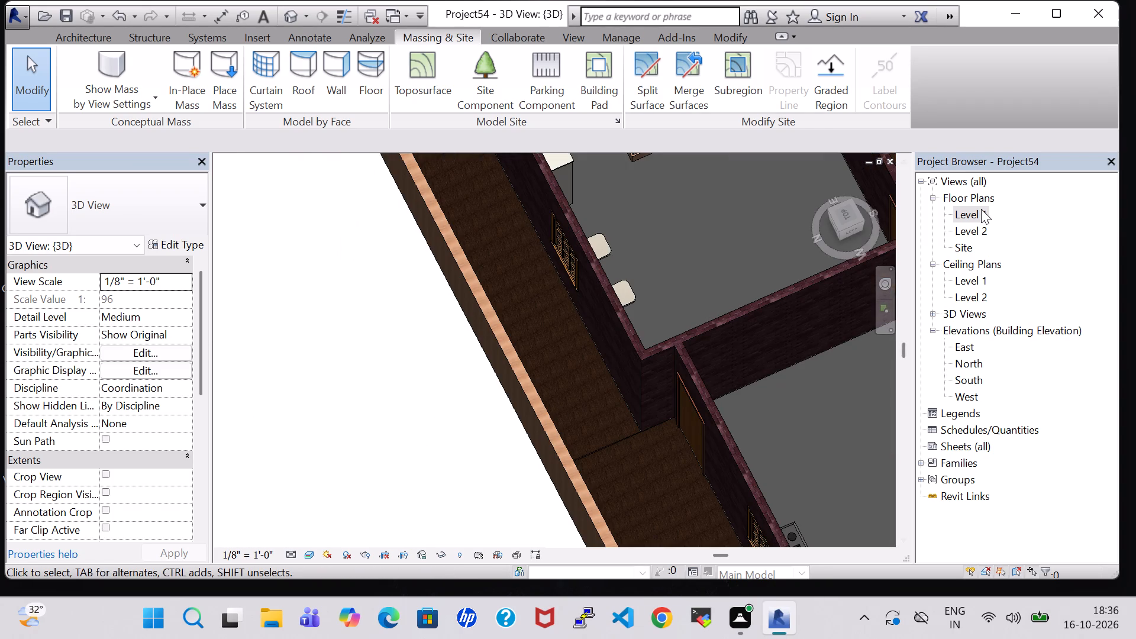
From the Level 1 plan, load the RPC Plant - Tropical family from the US Imperial library's Planting folder.
double_click(981, 209)
scroll(662, 272, "down", 3)
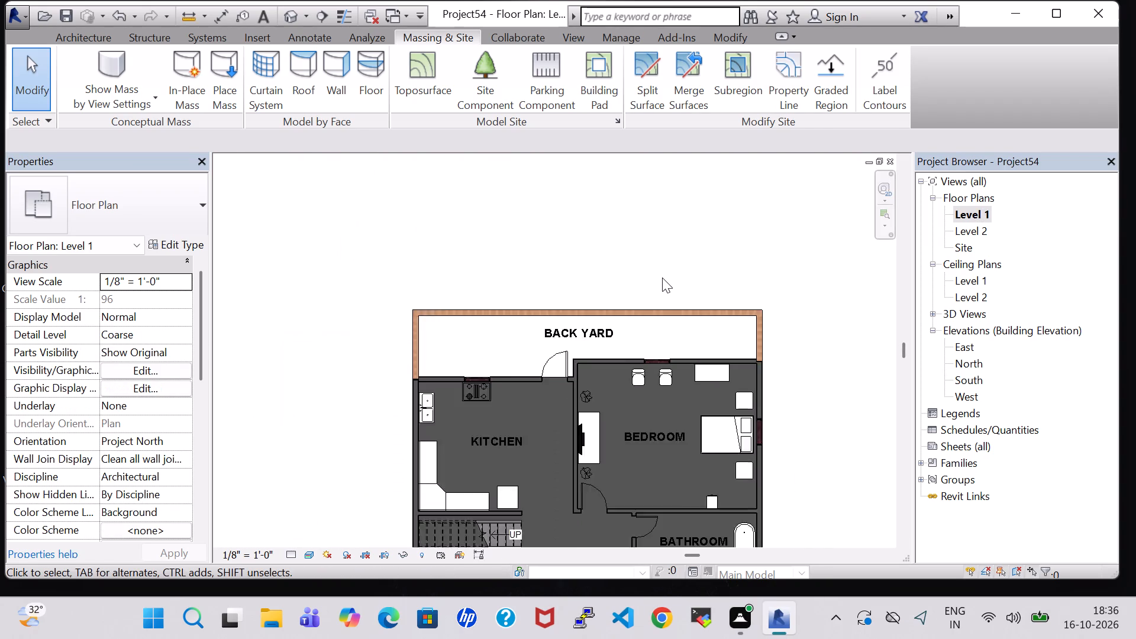
scroll(662, 277, "down", 2)
left_click(75, 37)
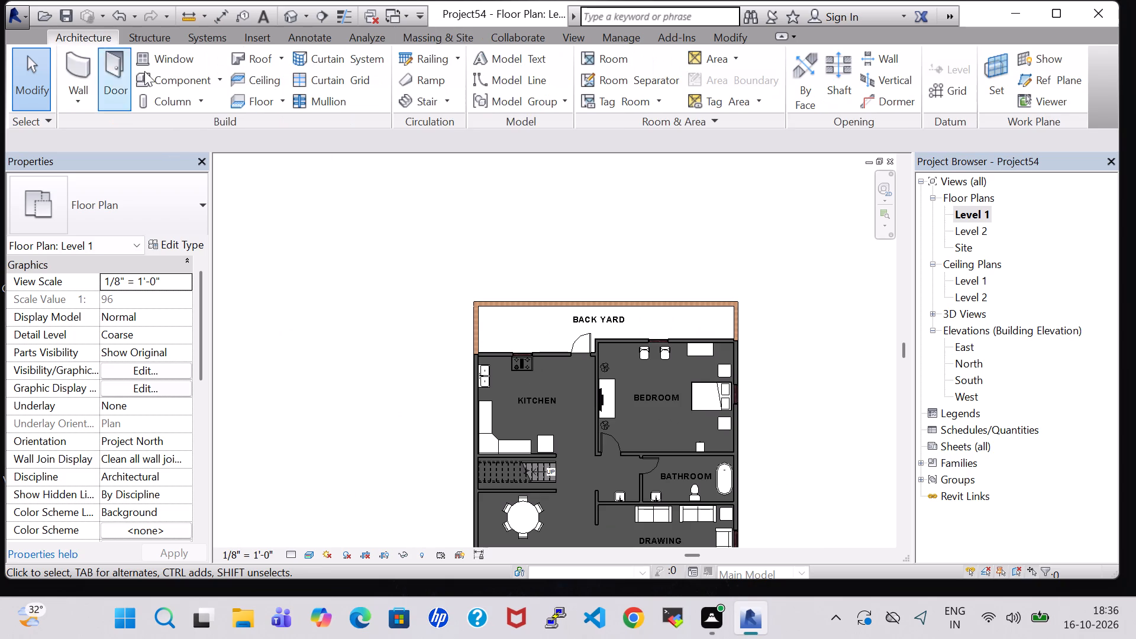
left_click(159, 78)
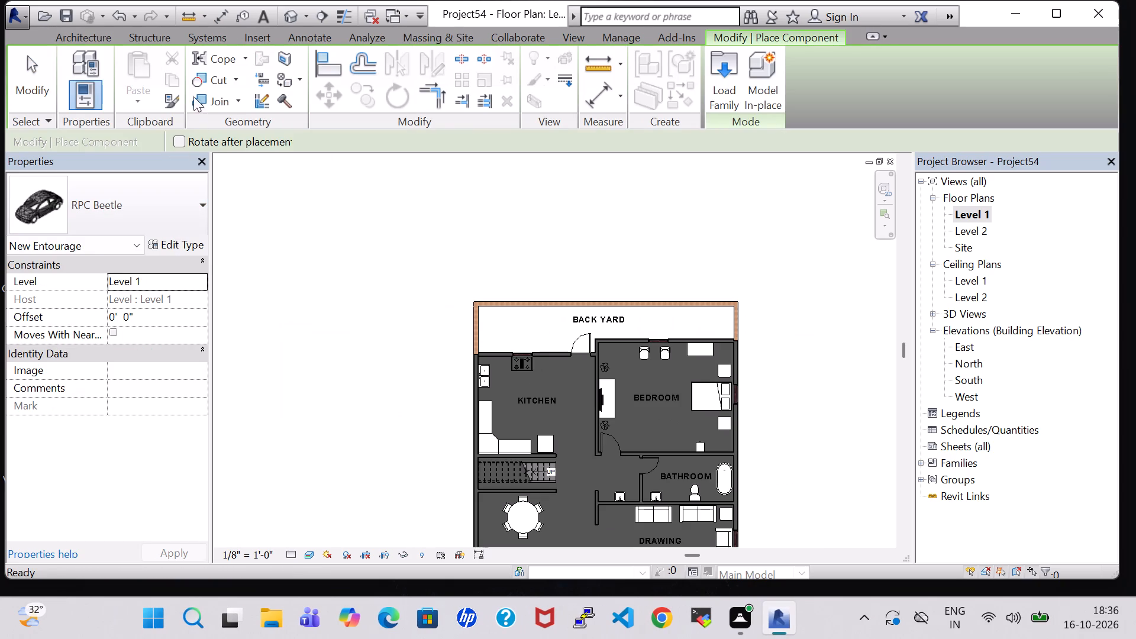
left_click(77, 40)
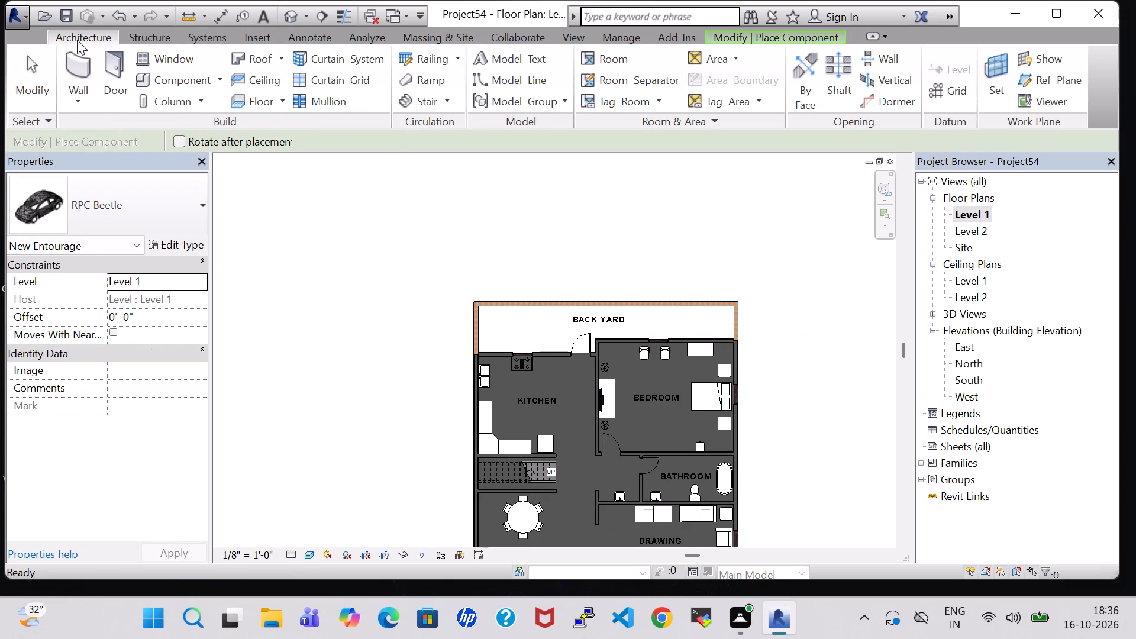
left_click(157, 66)
left_click(98, 34)
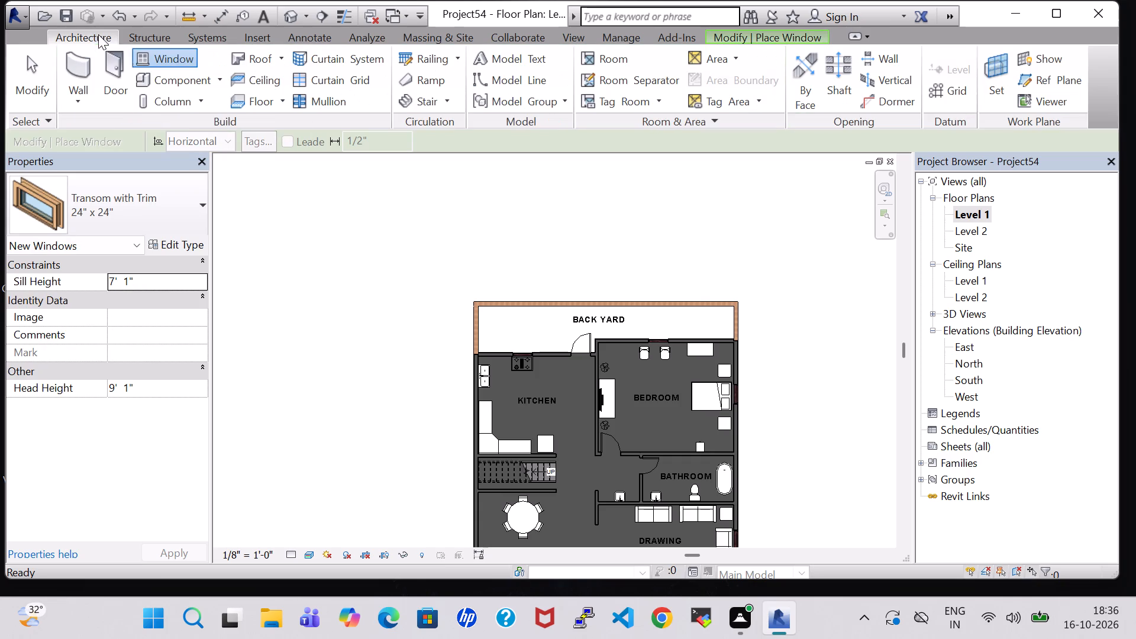
left_click(152, 77)
left_click(718, 90)
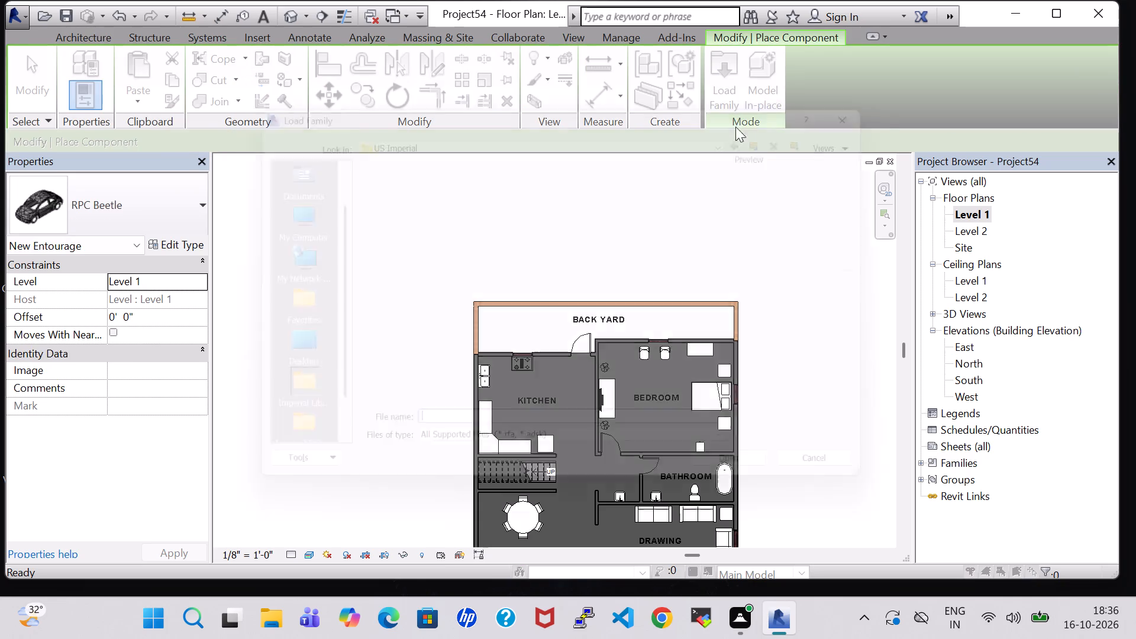
scroll(569, 396, "down", 1)
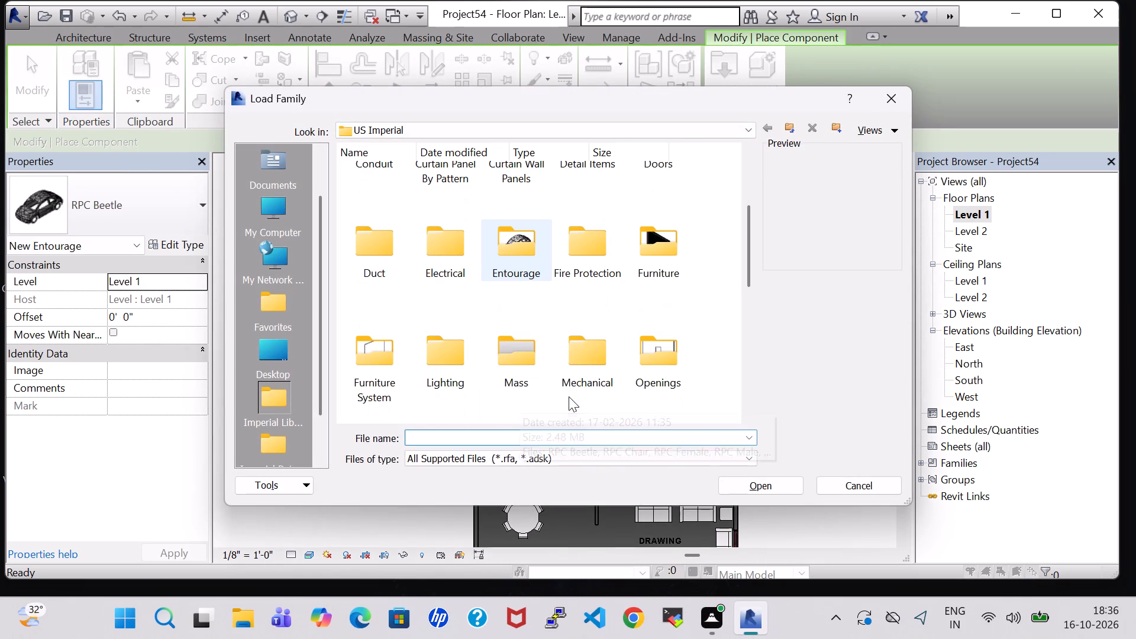
left_click(506, 271)
key("p")
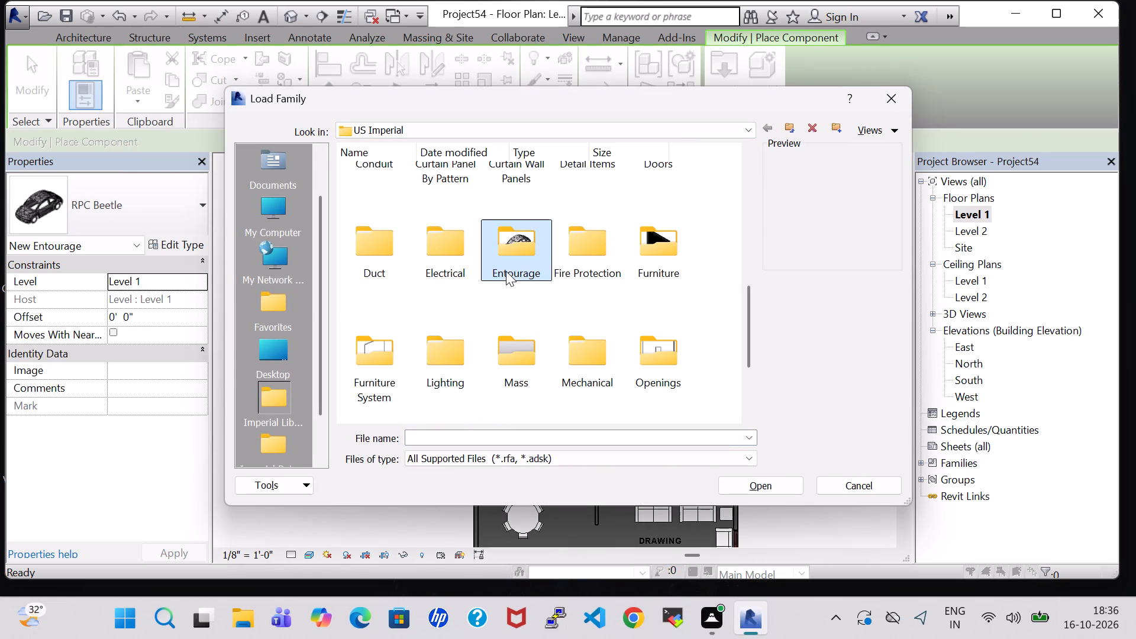
double_click(449, 198)
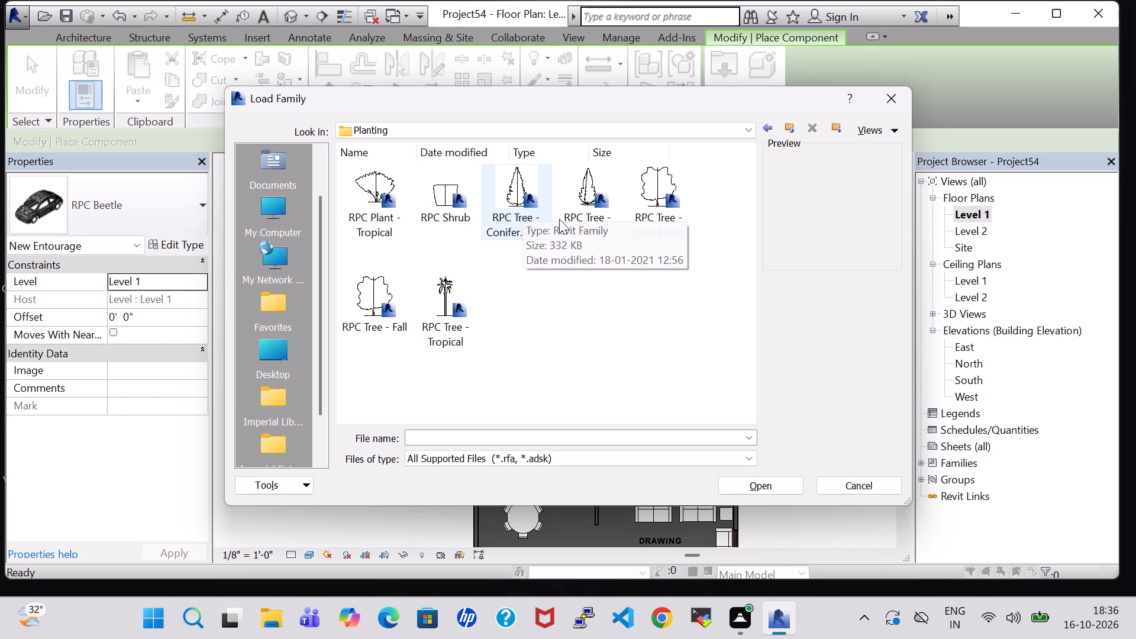
left_click(372, 312)
left_click(551, 317)
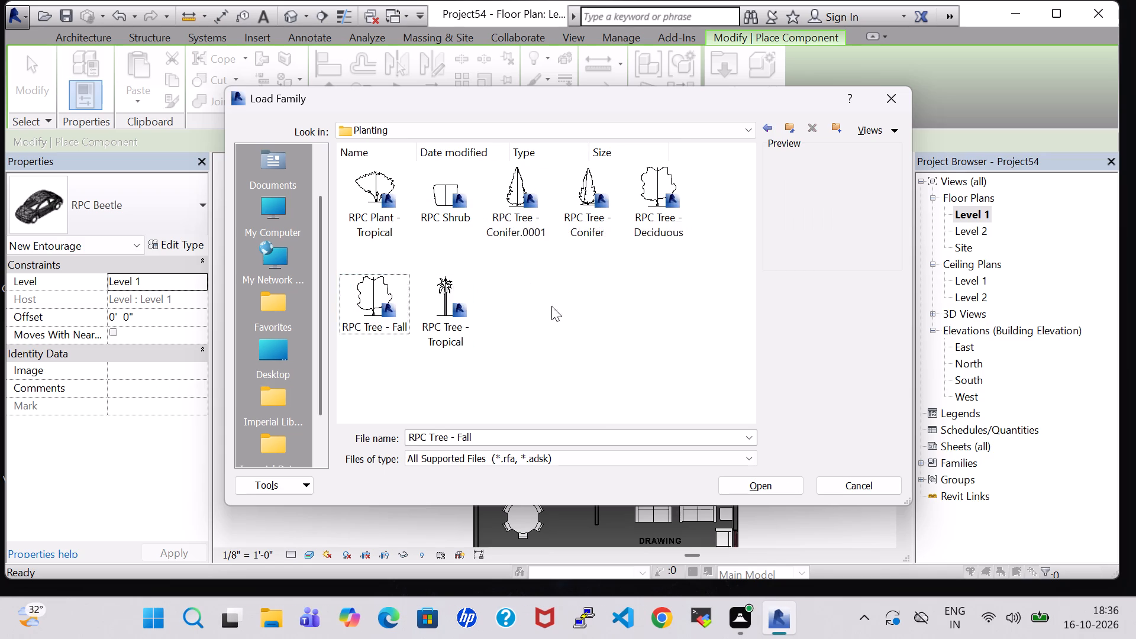
left_click(361, 210)
left_click(753, 477)
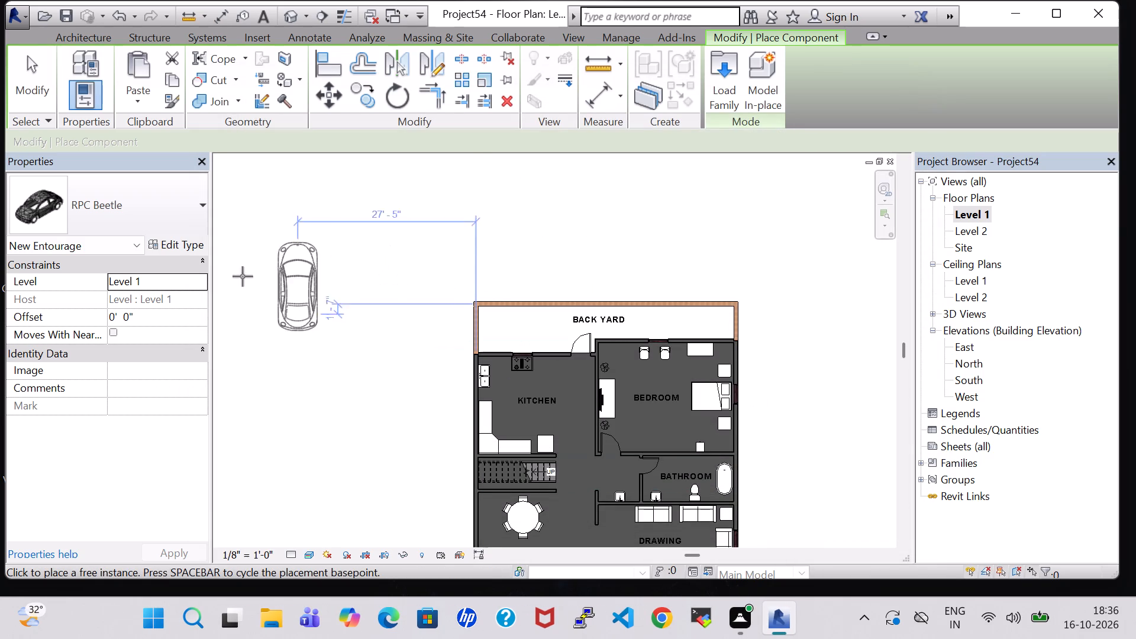
key("Escape")
key("Escape")
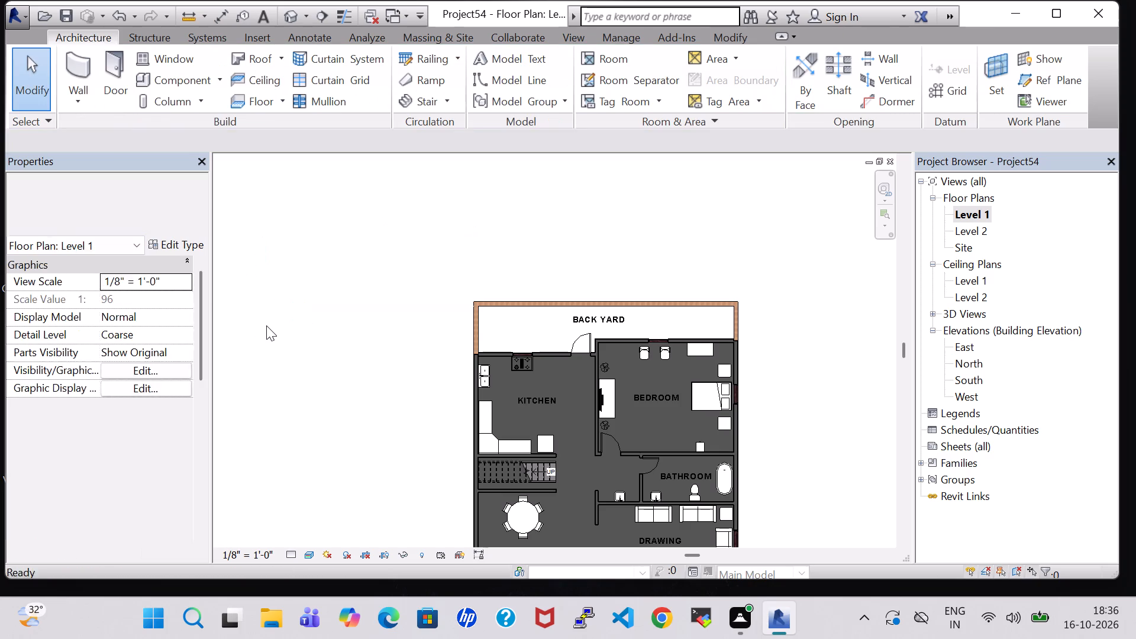
Place two plants matching the bedroom's Agave - 1.5' along the kitchen-side back yard wall, about 5' 11" and 1' 6" from the rear wall.
left_click(606, 363)
right_click(606, 363)
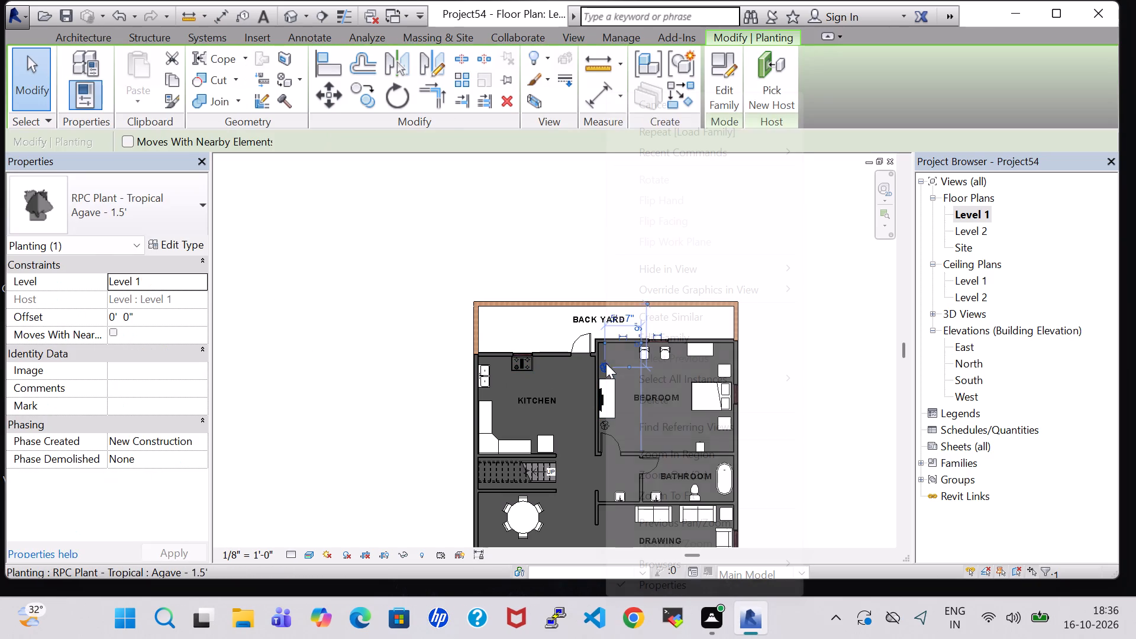
left_click(676, 323)
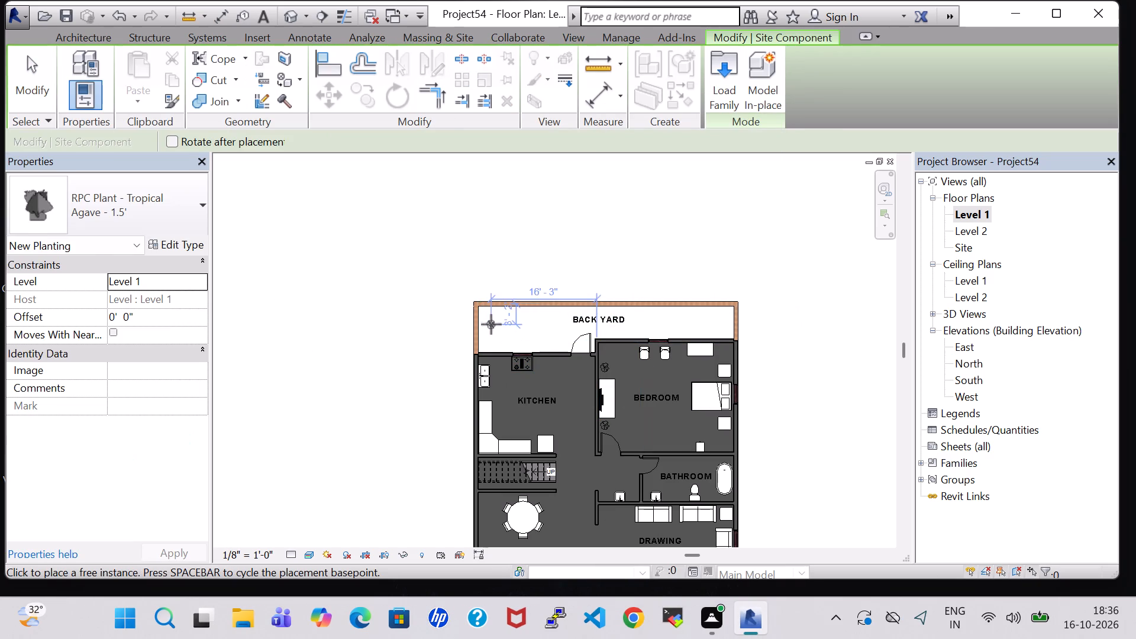
scroll(490, 323, "up", 6)
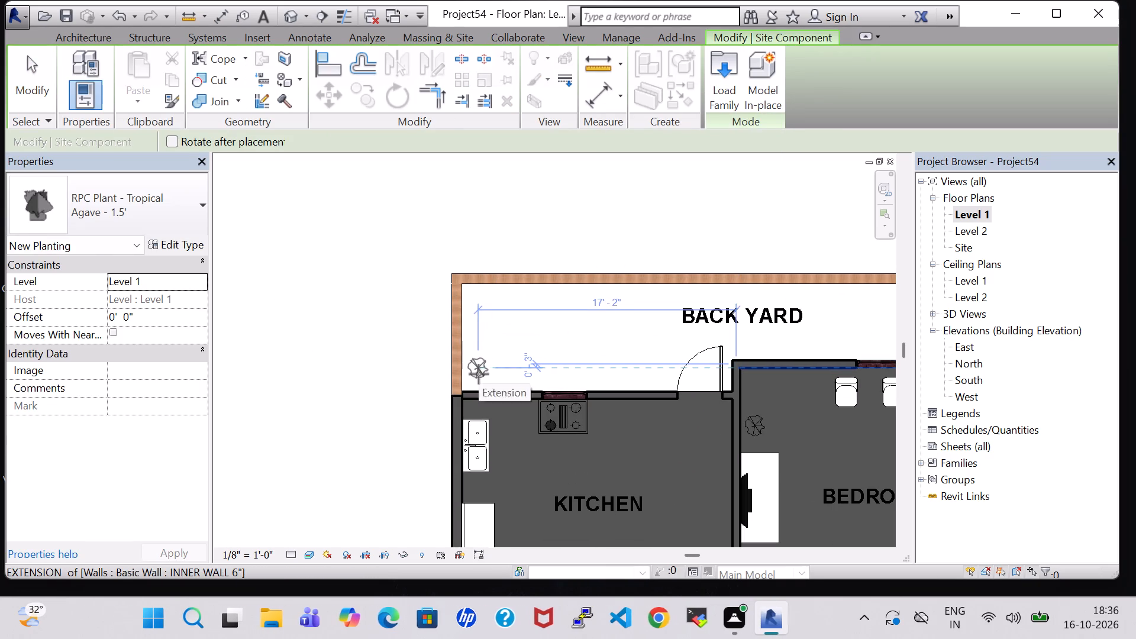
left_click(479, 374)
left_click(479, 301)
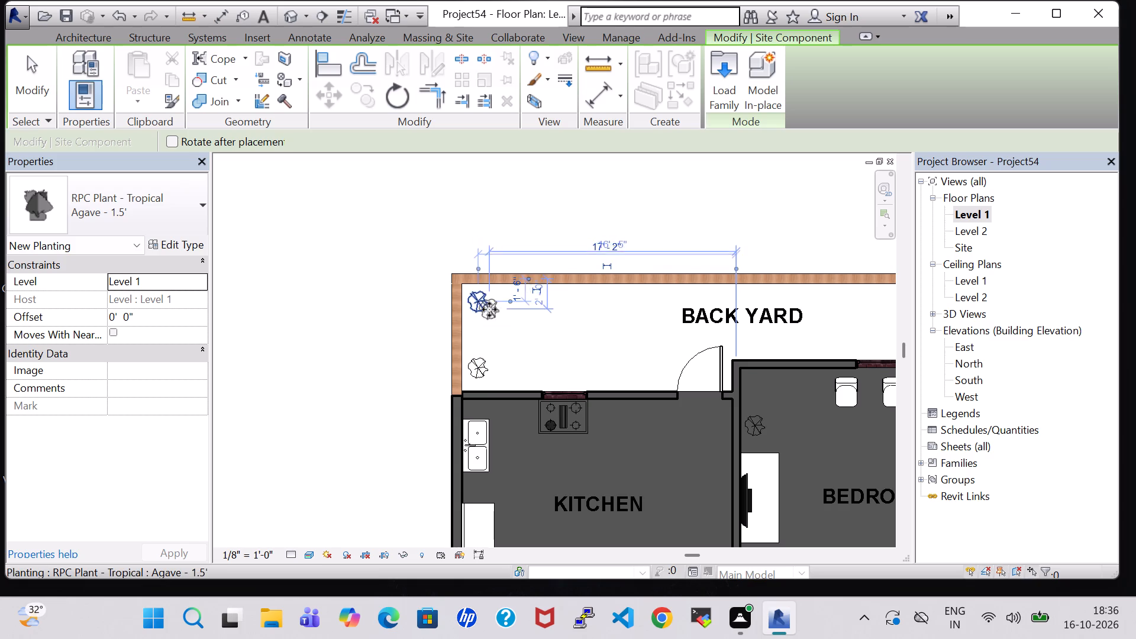
key("Escape")
key("Escape")
Change the plant in the rear corner of the back yard to type Jungle Flame - 3'.
left_click(483, 305)
left_click(129, 191)
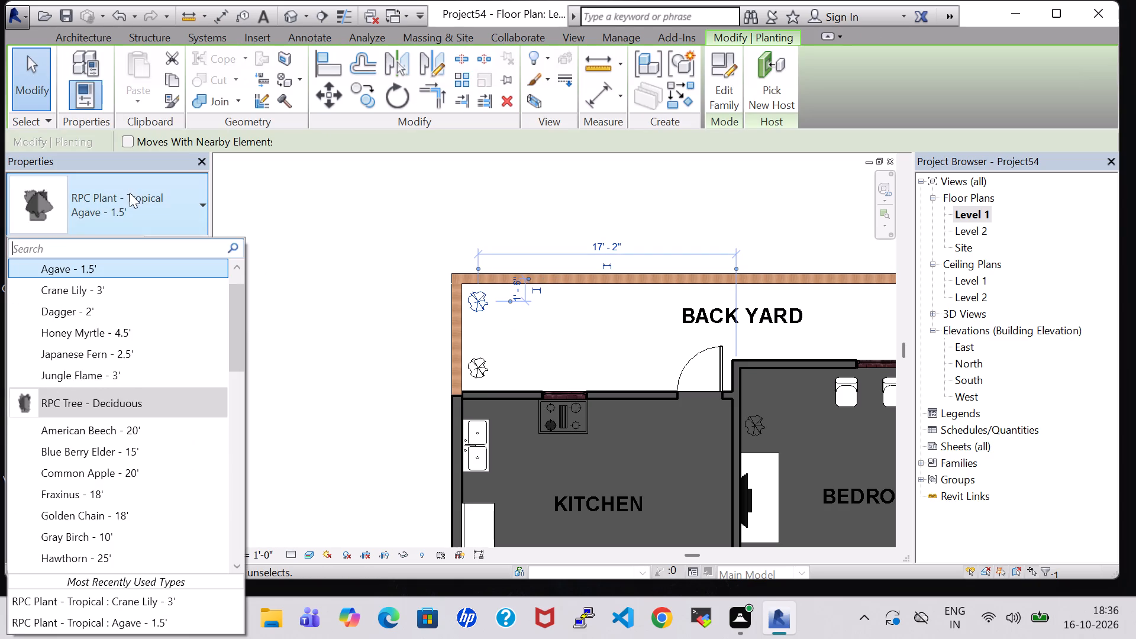
left_click(125, 376)
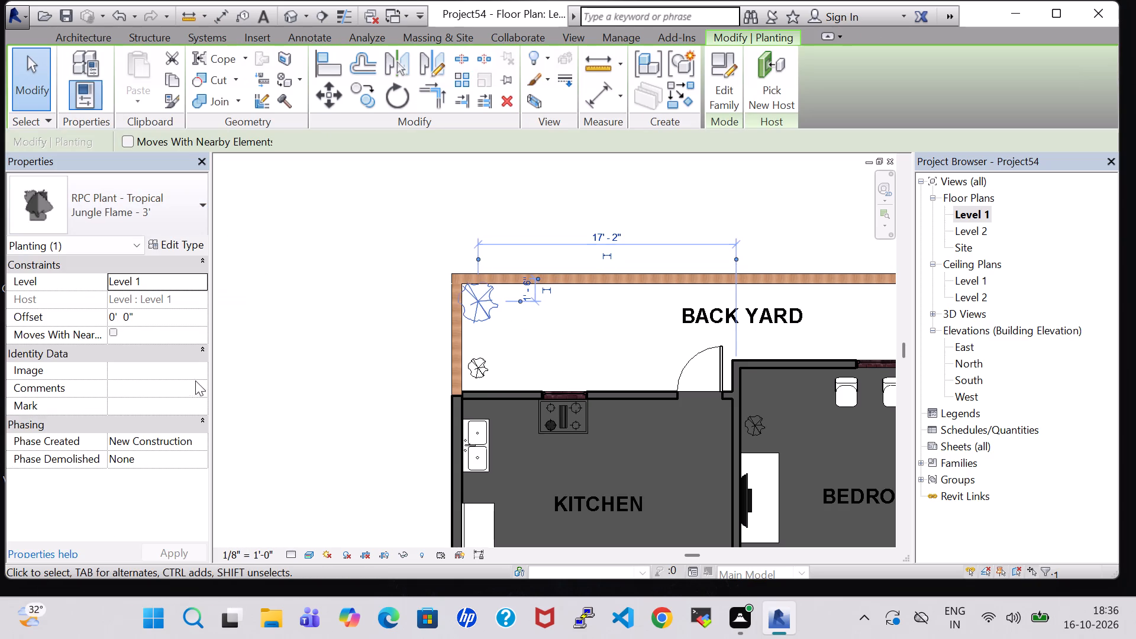
Change the back yard plant nearer the kitchen wall to type Jungle Flame - 3'.
left_click(486, 371)
right_click(486, 371)
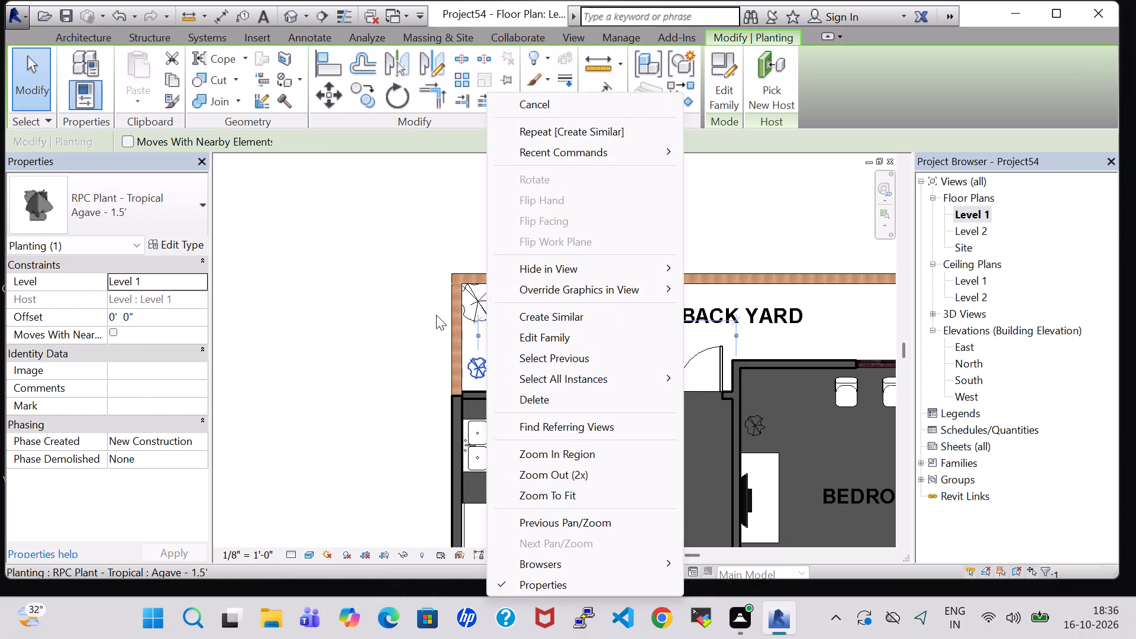
left_click(349, 315)
left_click(482, 363)
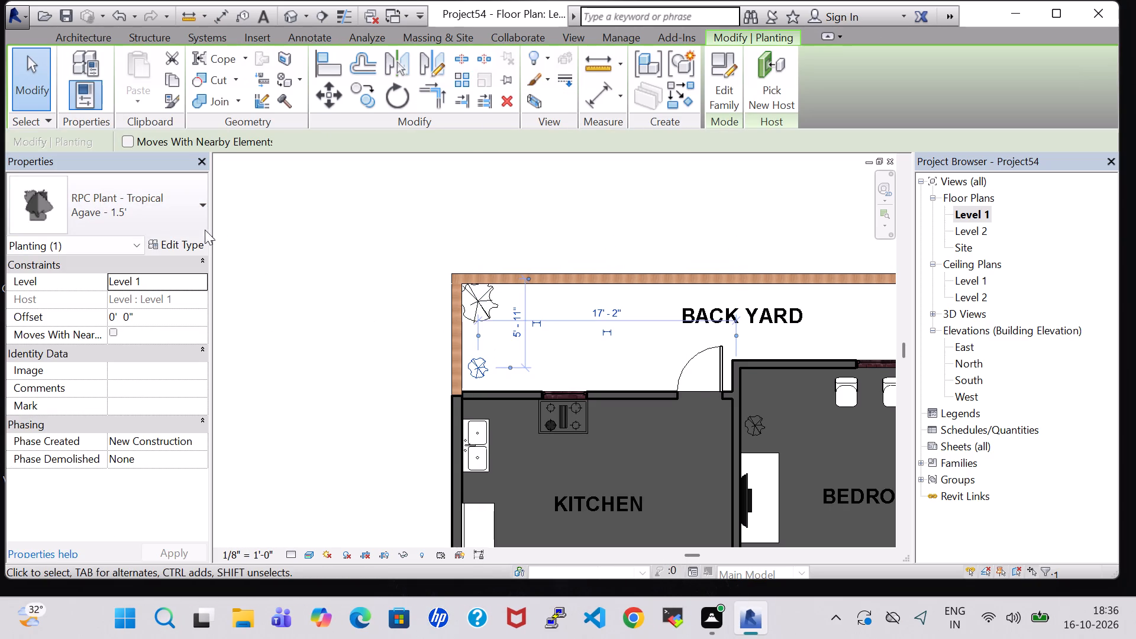
left_click(188, 212)
double_click(154, 380)
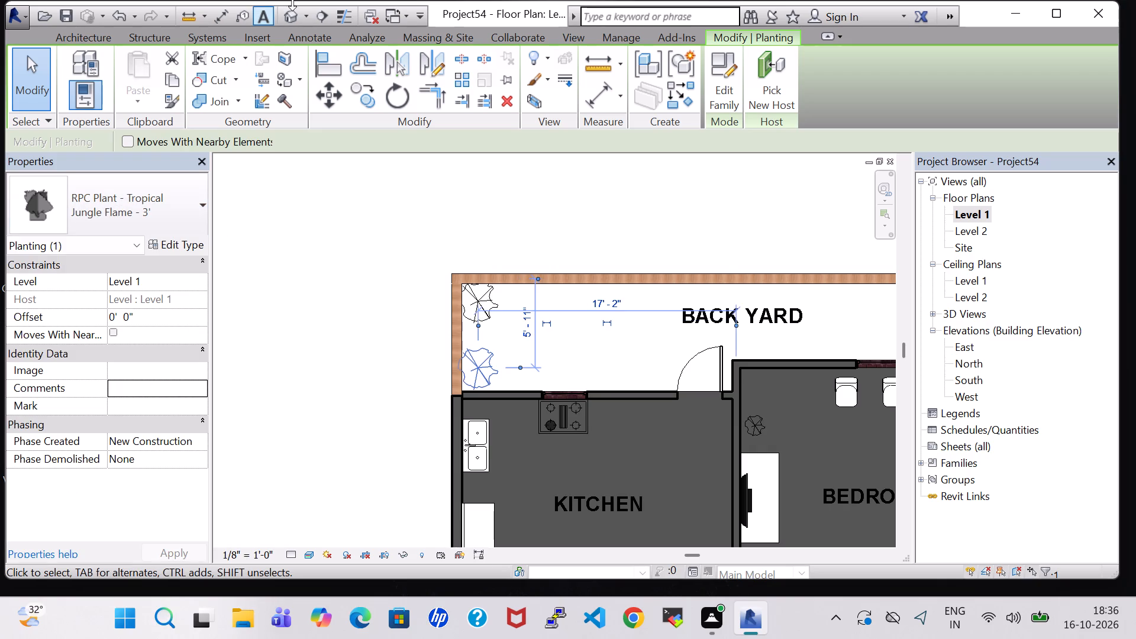
Examine the two Jungle Flame plants and how close they stand to the back yard walls in the 3D view.
left_click(295, 9)
middle_click_drag(618, 435, 490, 192)
middle_click_drag(541, 283, 570, 297, "shift")
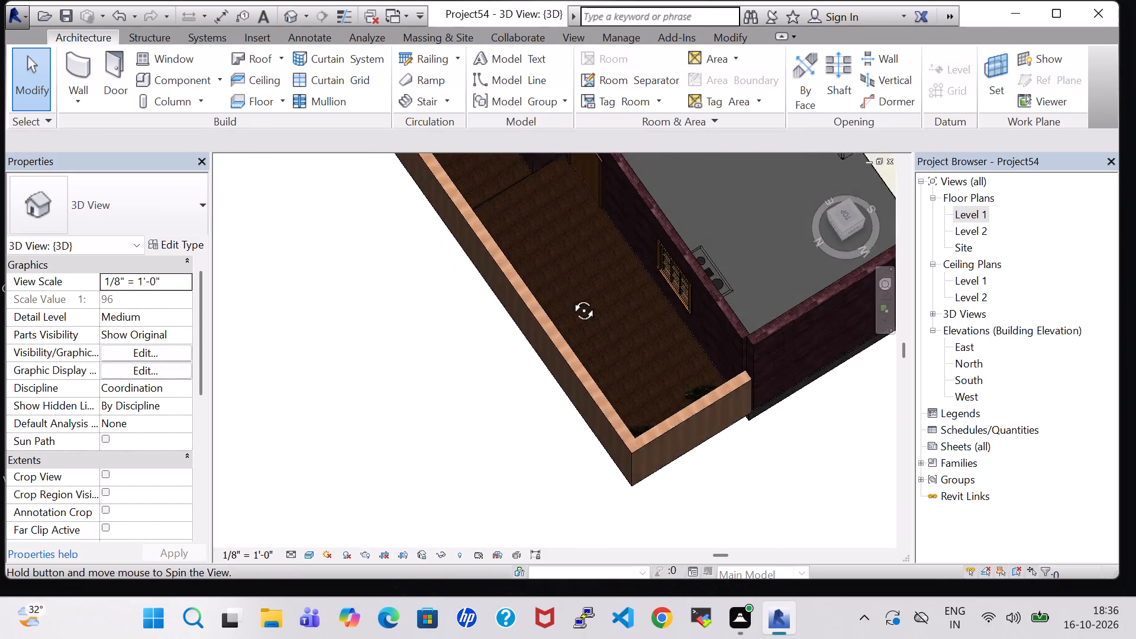
middle_click_drag(570, 297, 605, 312, "shift")
scroll(697, 326, "up", 5)
middle_click_drag(697, 326, 469, 332)
middle_click_drag(596, 269, 736, 251, "shift")
middle_click_drag(562, 240, 485, 509)
scroll(562, 354, "up", 1)
middle_click_drag(593, 267, 504, 427)
scroll(569, 350, "down", 3)
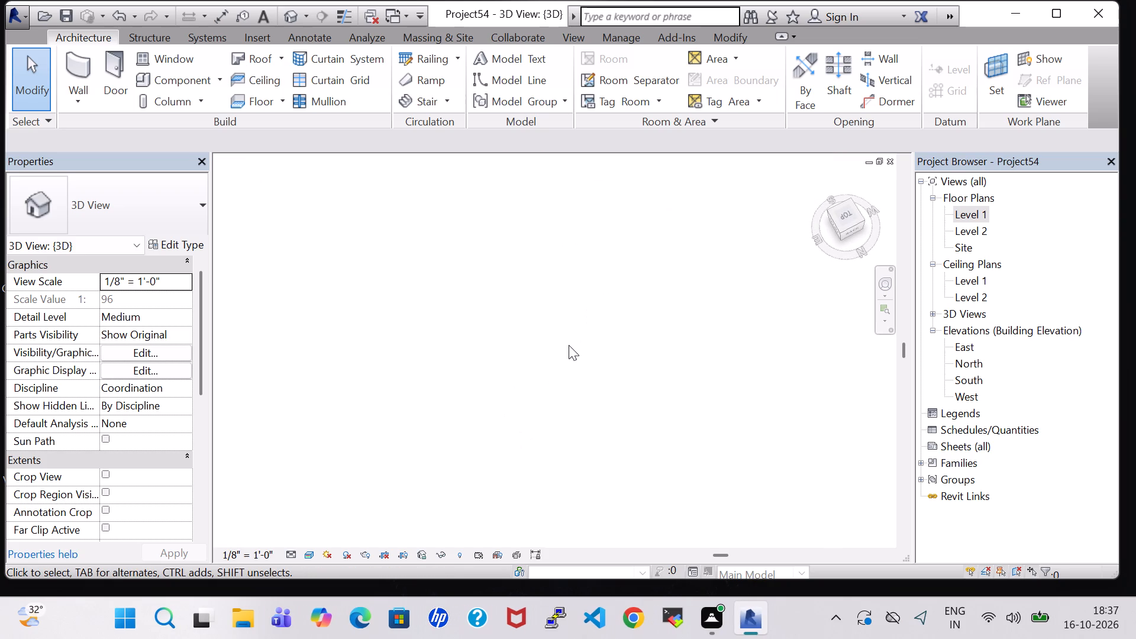
scroll(569, 345, "down", 3)
middle_click_drag(506, 248, 572, 515)
middle_click_drag(571, 343, 601, 281, "shift")
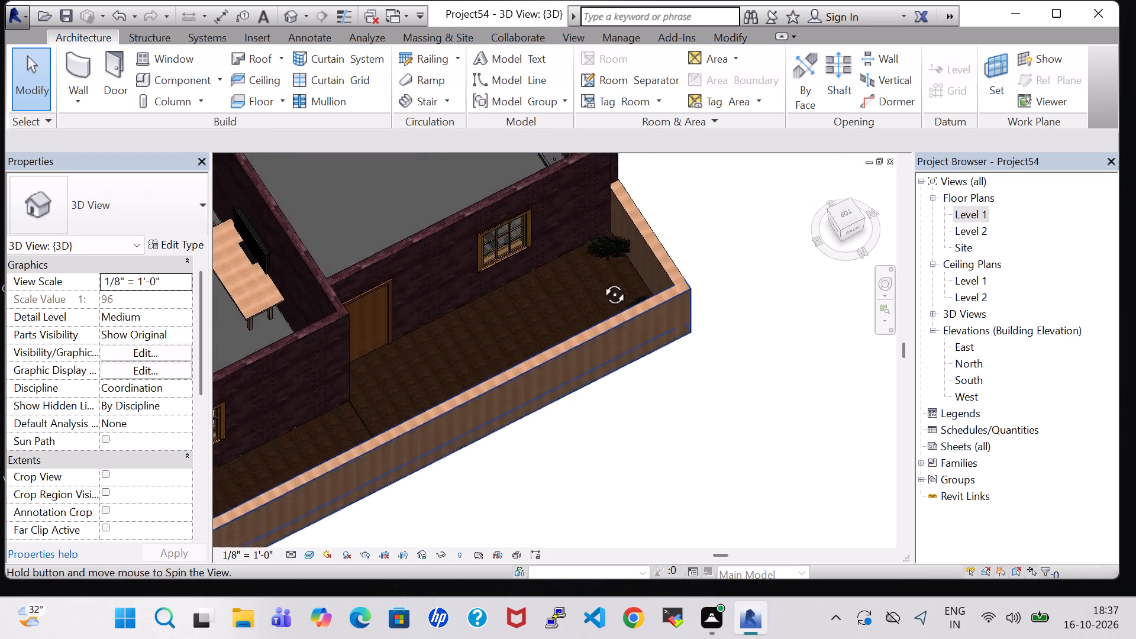
middle_click_drag(601, 281, 632, 257, "shift")
scroll(404, 237, "up", 5)
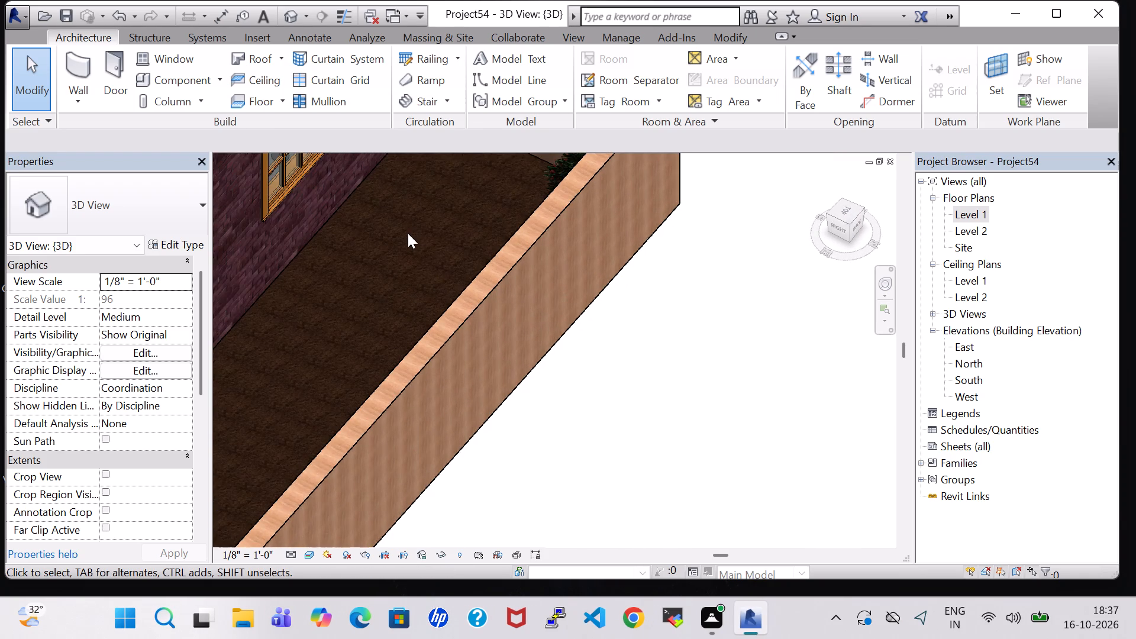
middle_click_drag(412, 232, 367, 350)
scroll(367, 350, "up", 4)
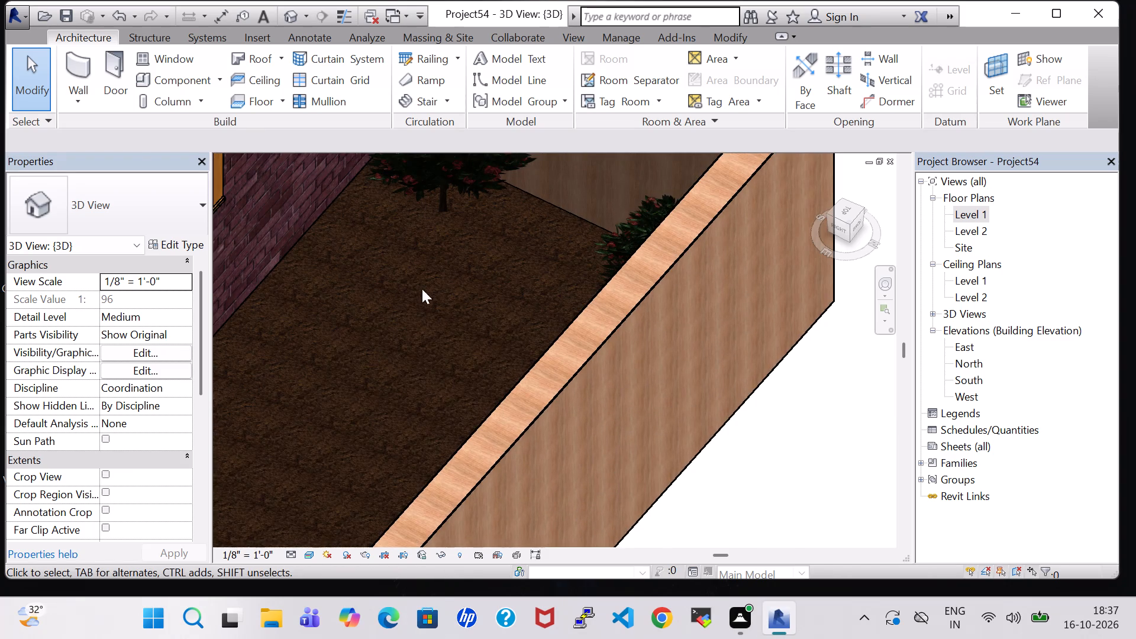
middle_click_drag(422, 289, 384, 372)
scroll(384, 372, "down", 3)
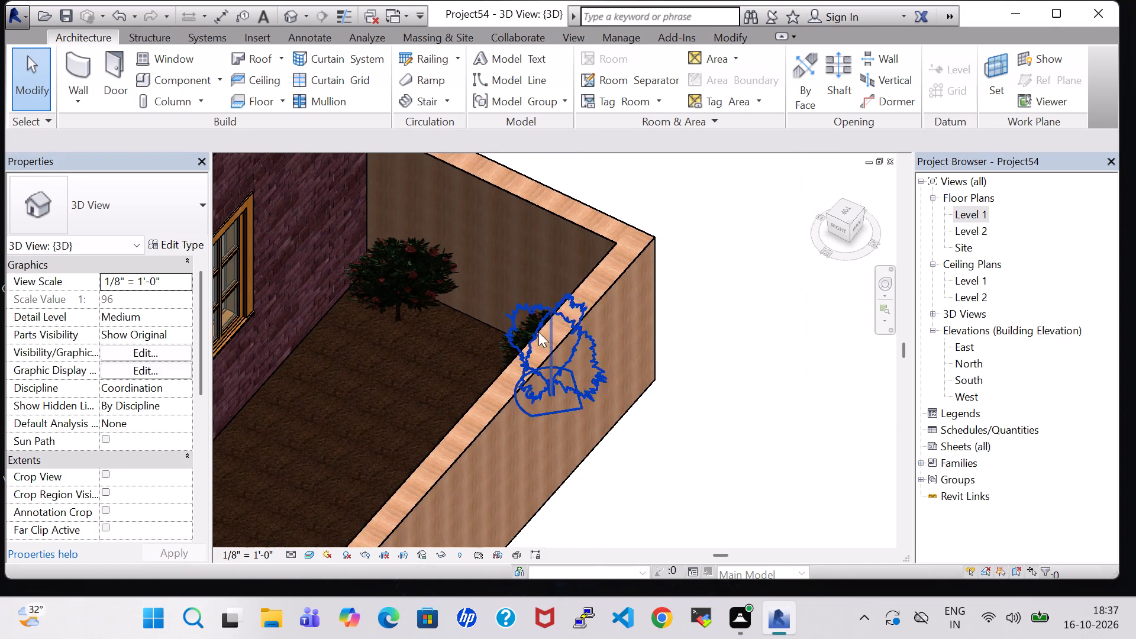
In the Level 1 plan, nudge the rear corner plant to about 16' 5" from the bedroom wall and 2' 0" from the rear wall.
double_click(967, 216)
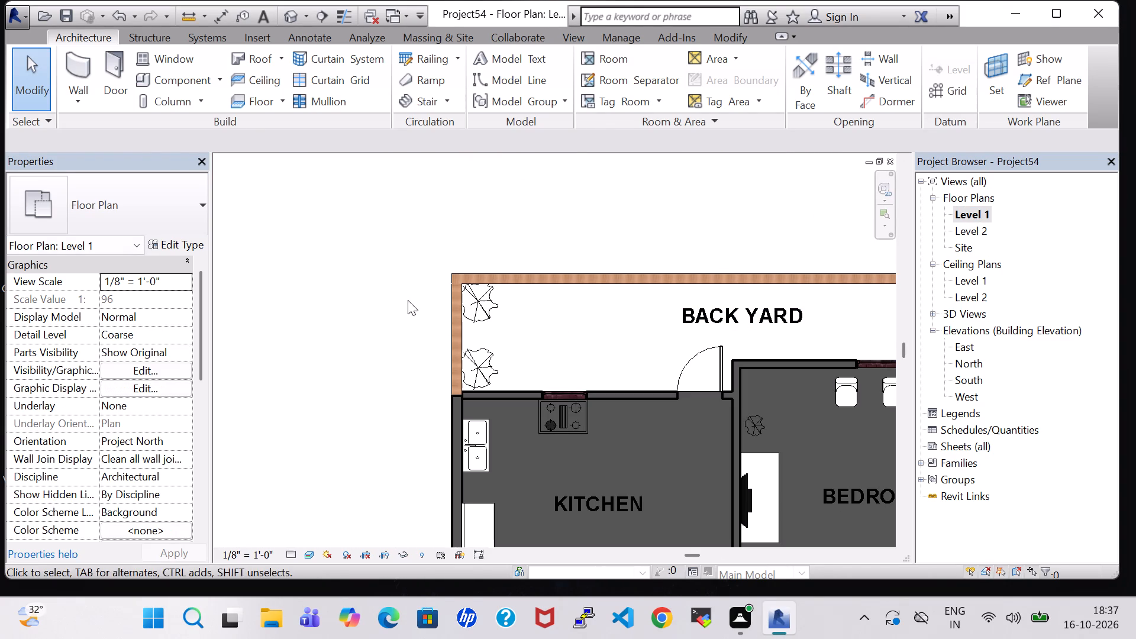
left_click(477, 312)
key("Right")
key("Right")
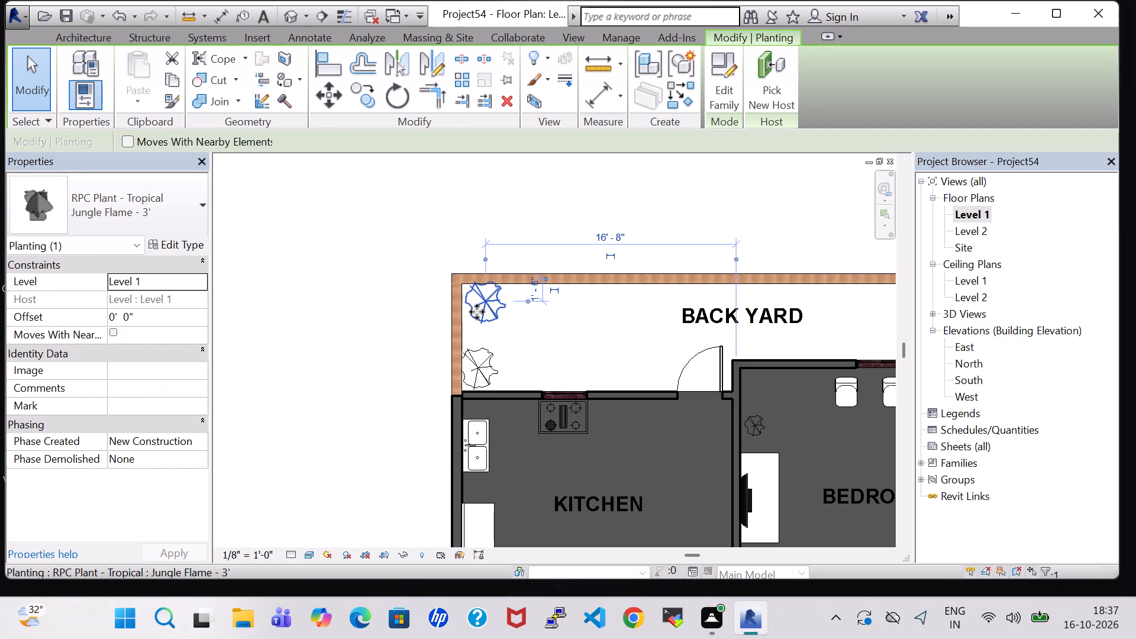
key("Down")
key("Down")
key("Right")
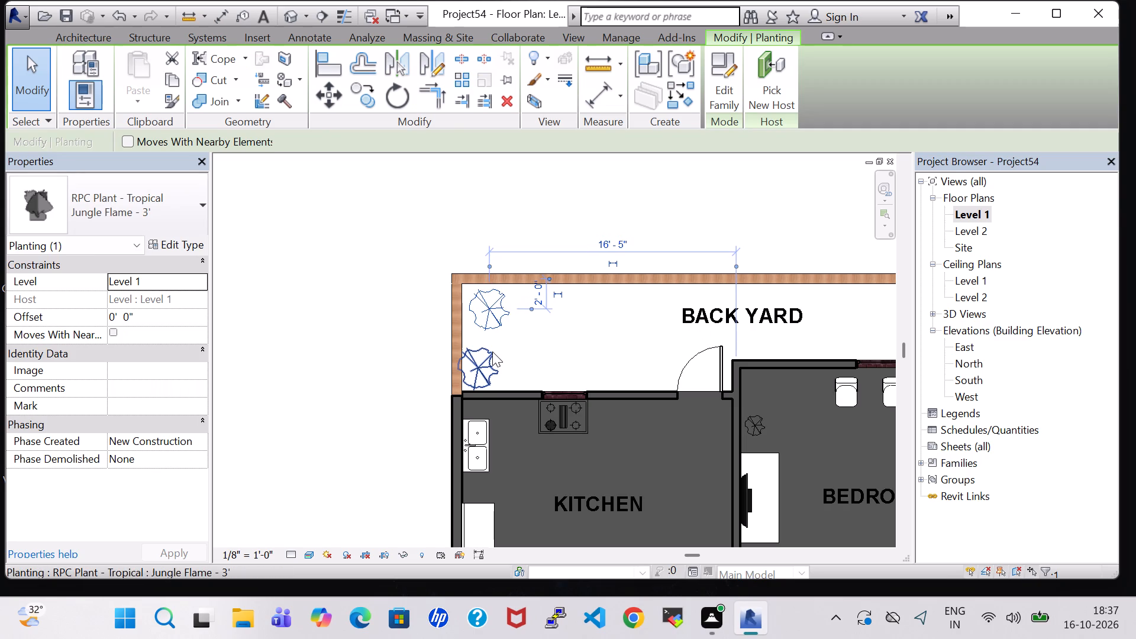
Nudge the plant nearer the kitchen wall away from the side wall, to about 15' 11" from the bedroom wall.
left_click(492, 351)
key("Right")
key("Right")
key("Right")
key("Right")
key("Right")
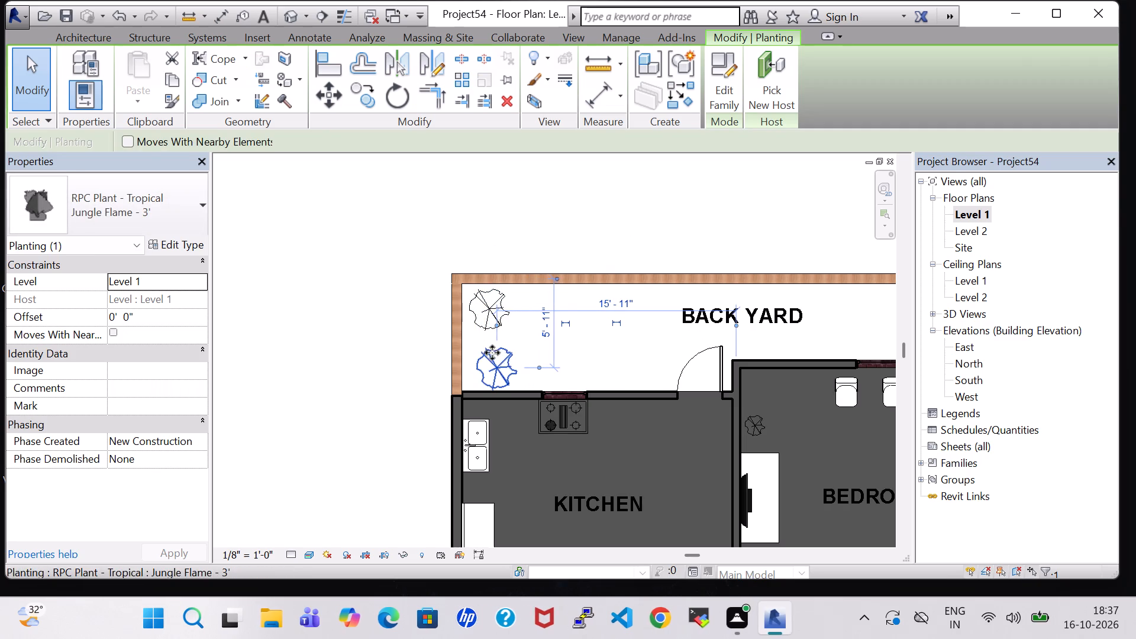
left_click(641, 370)
Place three more matching plants along the rear wall, about 5'-7" from the bedroom wall and 15'-11" and 1'-10" from the yard's bedroom-side end.
left_click(500, 361)
right_click(500, 361)
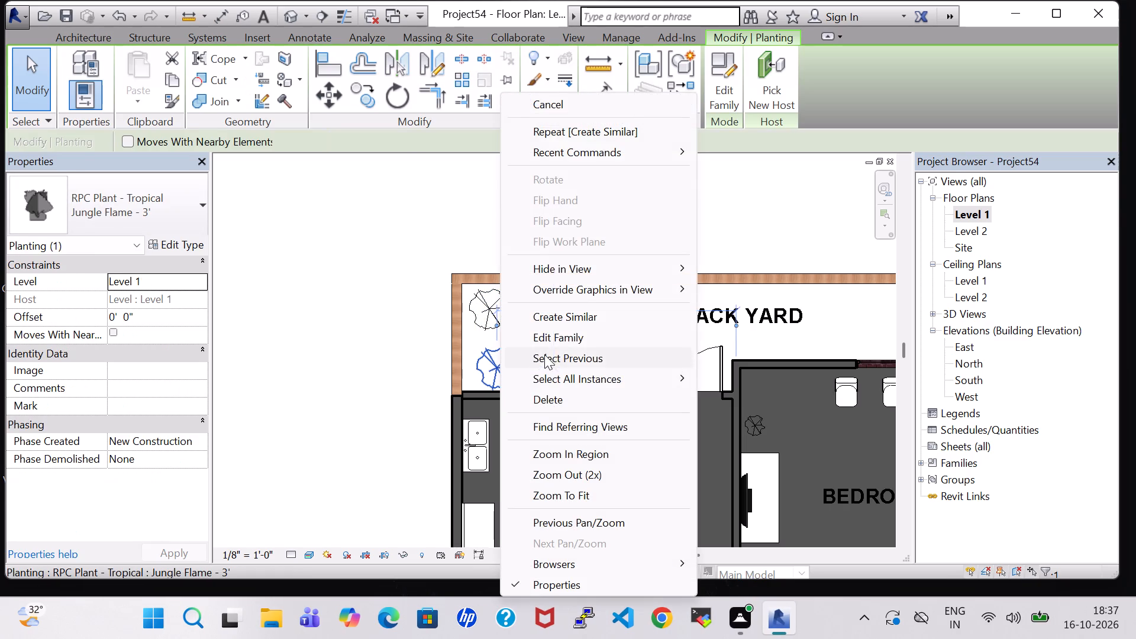
left_click(558, 323)
left_click(653, 308)
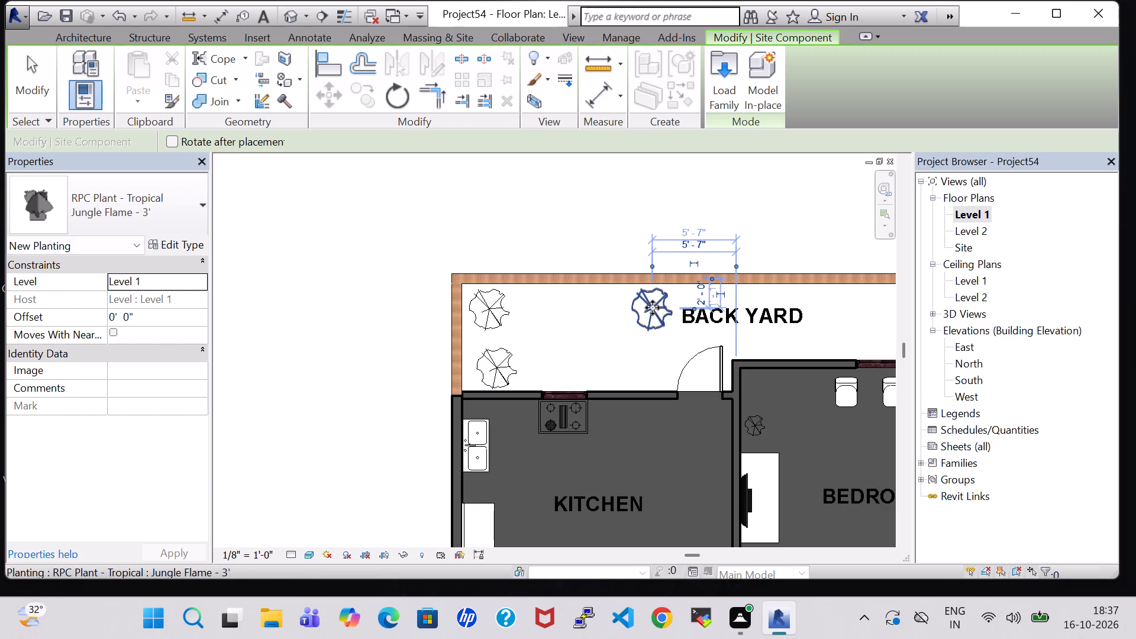
middle_click_drag(653, 308, 374, 310)
left_click(540, 315)
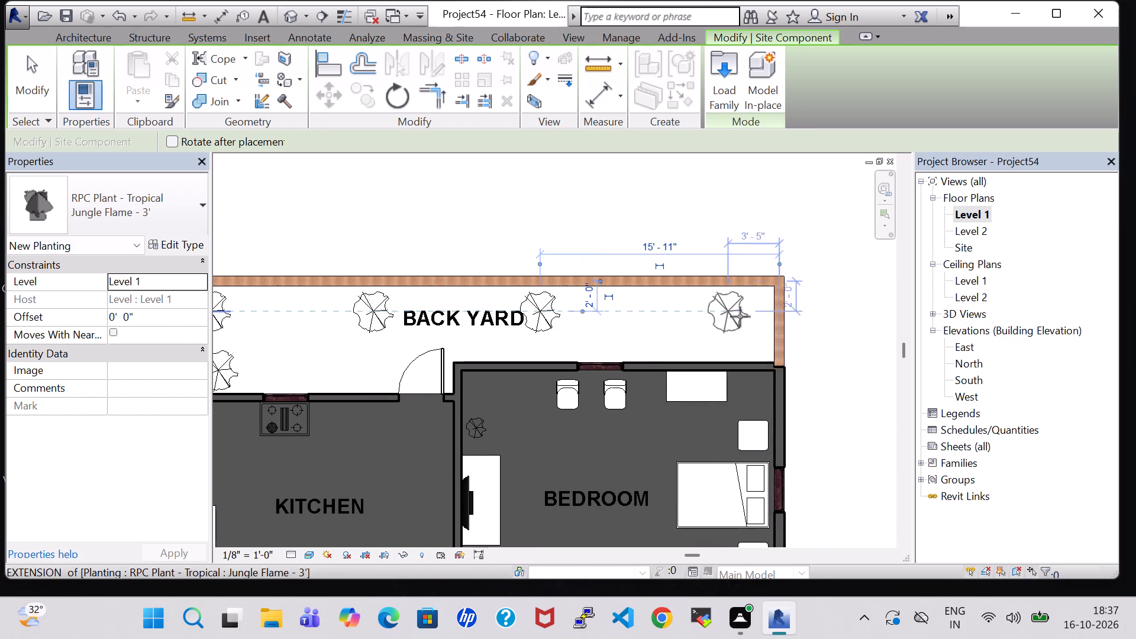
left_click(751, 319)
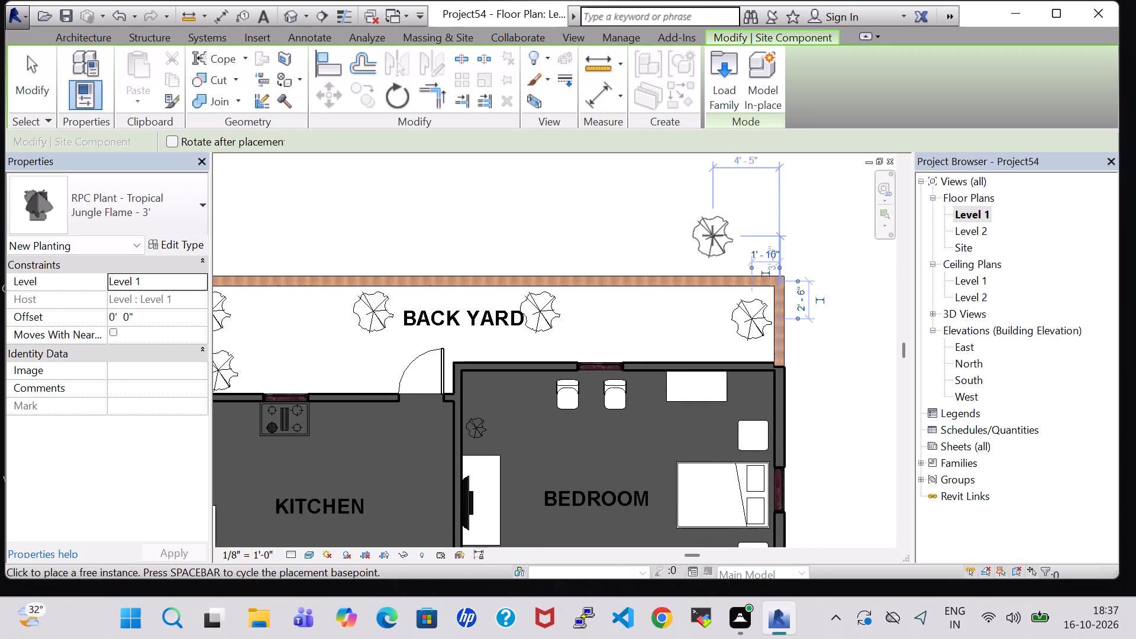
key("Escape")
key("Escape")
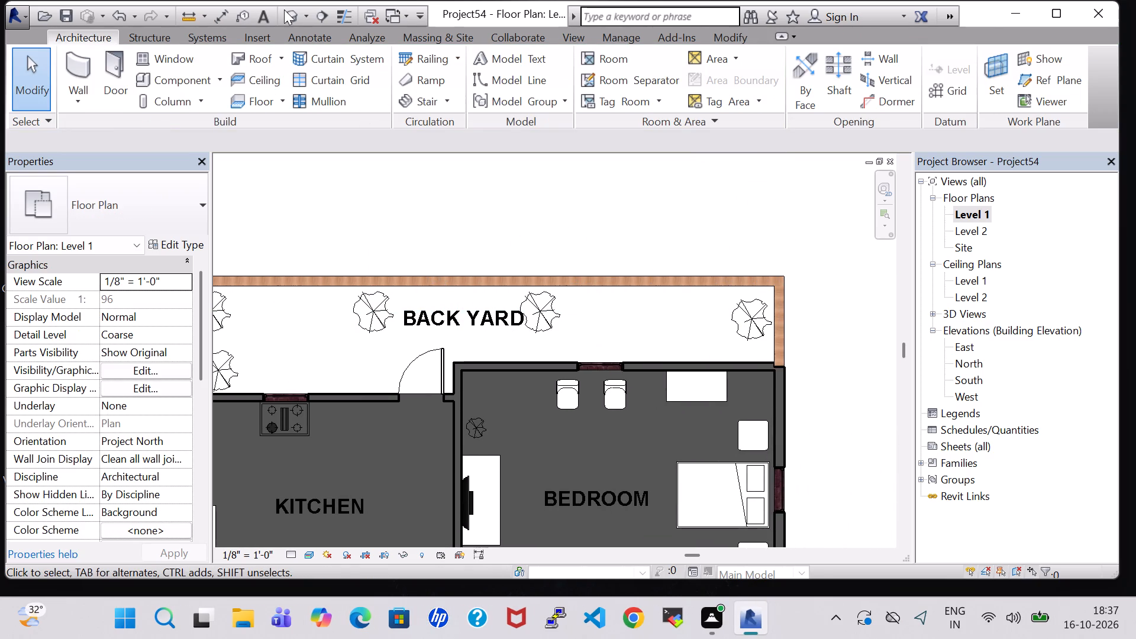
Examine the spacing of the row of plants along the back yard in the 3D view.
left_click(289, 11)
left_click(499, 257)
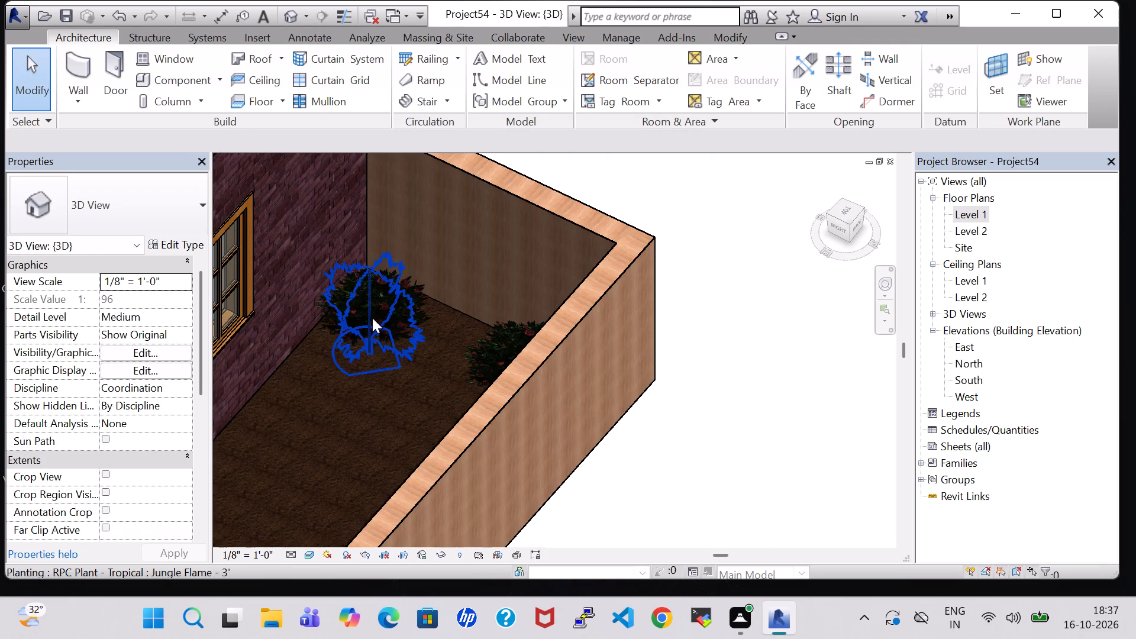
middle_click_drag(340, 486, 385, 433, "shift")
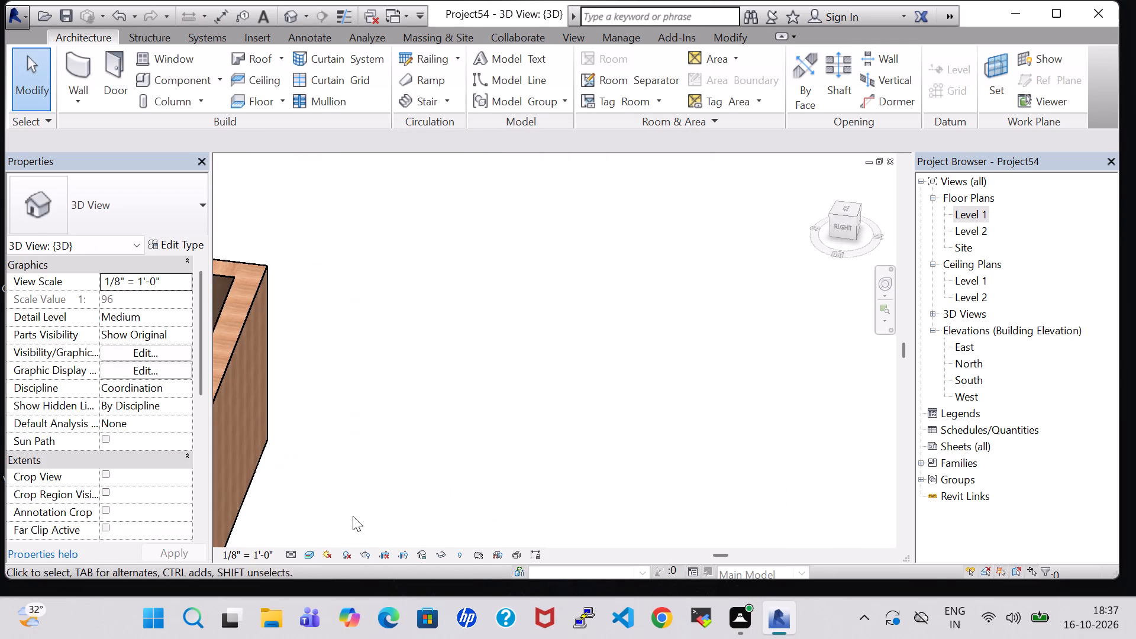
middle_click_drag(408, 488, 631, 372)
scroll(330, 355, "down", 3)
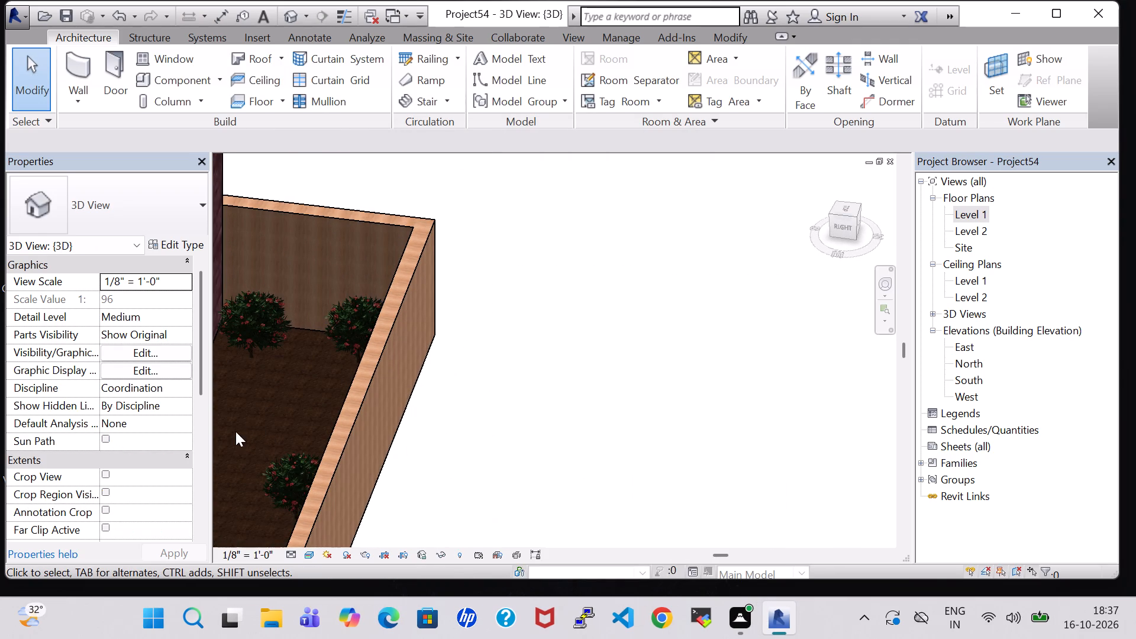
middle_click_drag(240, 421, 333, 419, "shift")
scroll(364, 405, "down", 5)
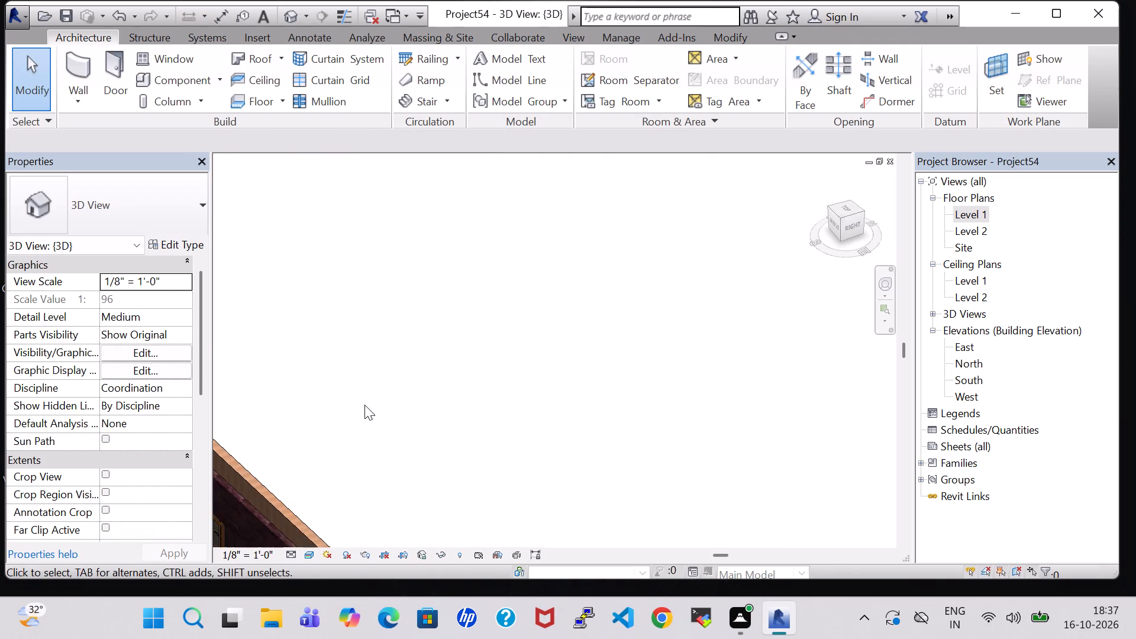
scroll(364, 405, "down", 2)
middle_click_drag(430, 419, 473, 328)
middle_click_drag(459, 322, 389, 324)
middle_click_drag(404, 339, 417, 519, "shift")
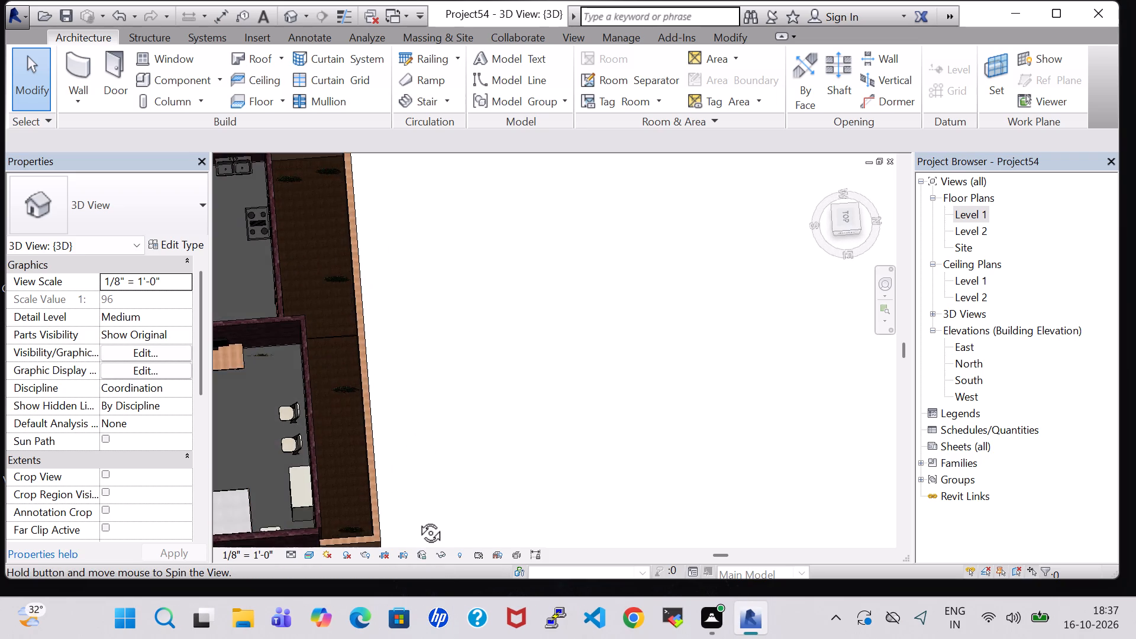
middle_click_drag(417, 519, 416, 529, "shift")
Place another Jungle Flame - 3' plant in the bedroom-side gap, about 6' 10" from the end wall and 2' 8" from the rear wall.
left_click(339, 385)
right_click(339, 385)
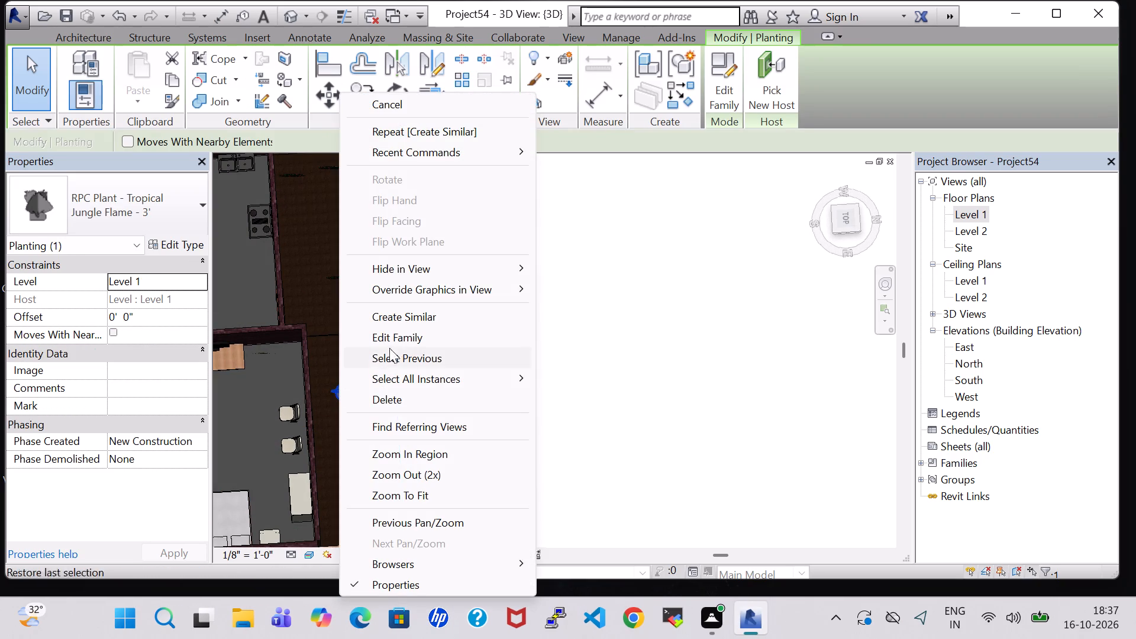
left_click(391, 319)
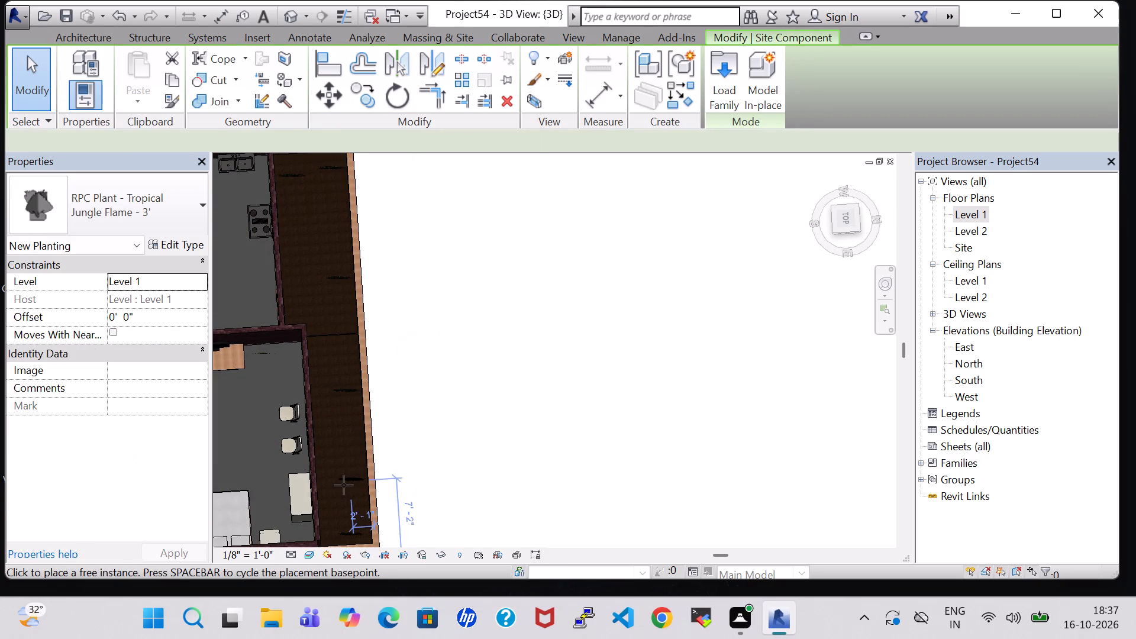
left_click(344, 485)
key("Escape")
key("Escape")
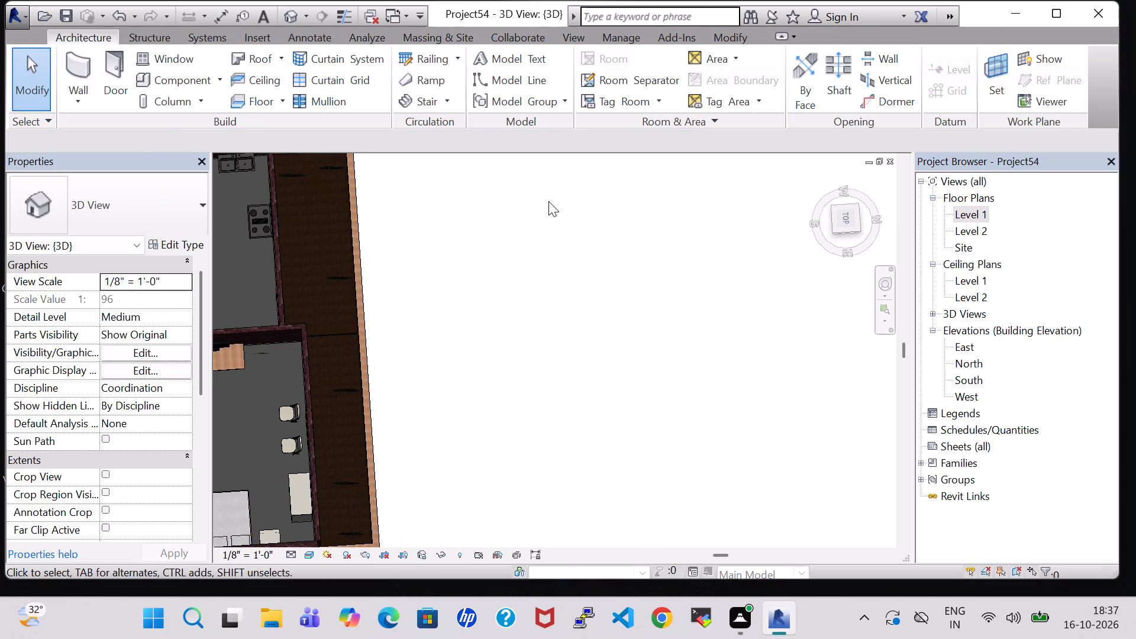
In the Level 1 plan, nudge the newly added plant farther from the bedroom-side end wall.
double_click(973, 220)
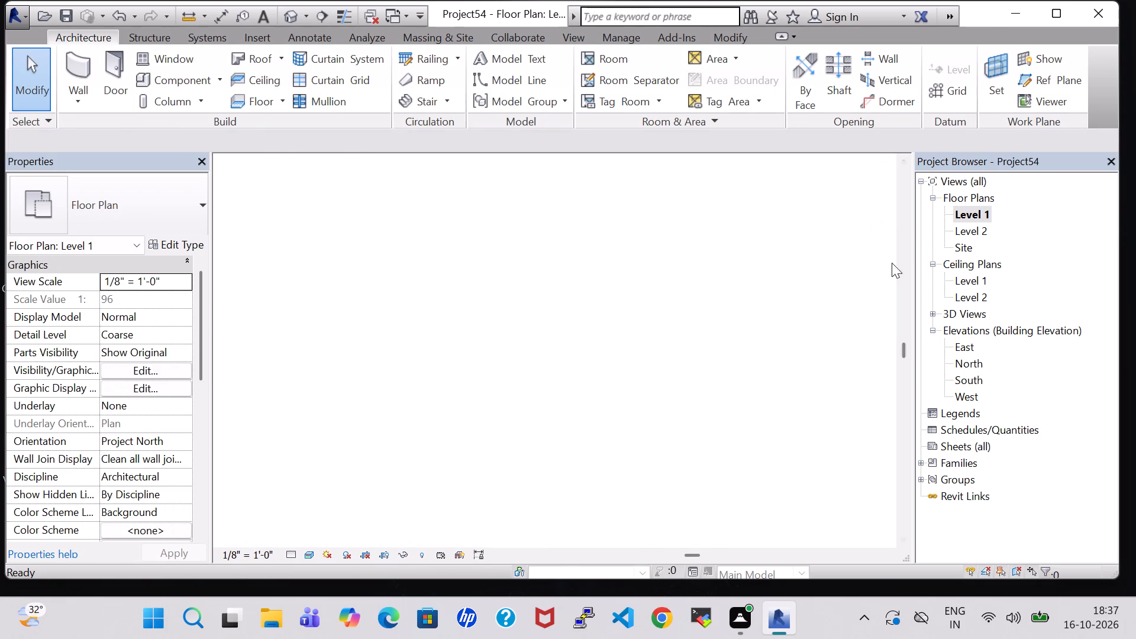
left_click(693, 319)
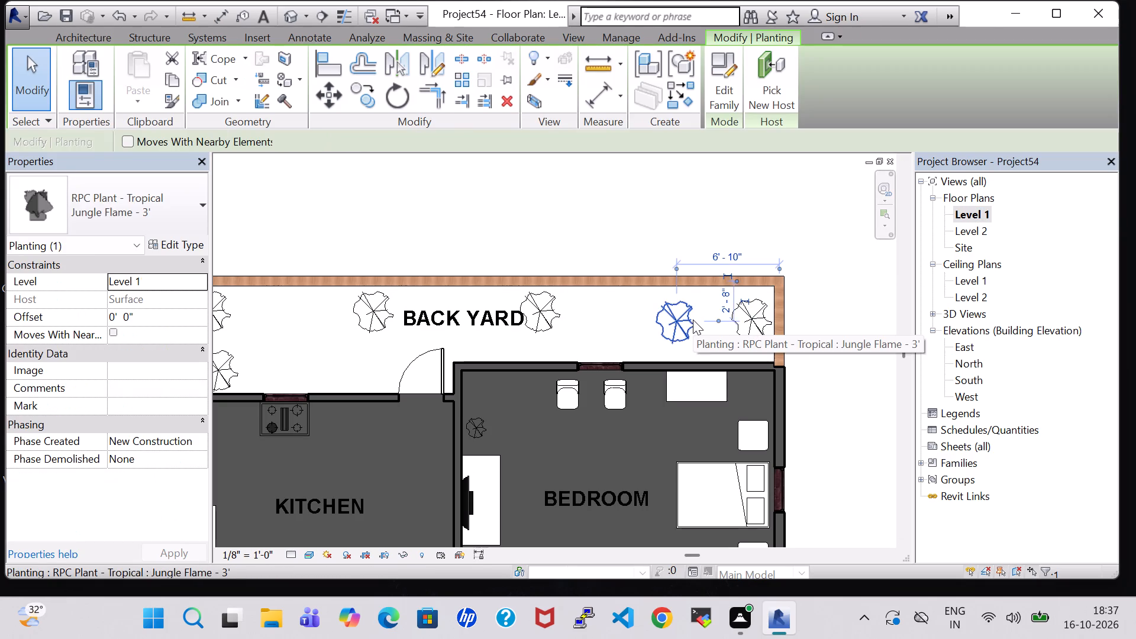
key("Left")
key("Left")
key("Left")
key("Left")
key("Left")
Nudge the plant in the bedroom-side corner of the back yard slightly away from the end wall.
left_click(752, 328)
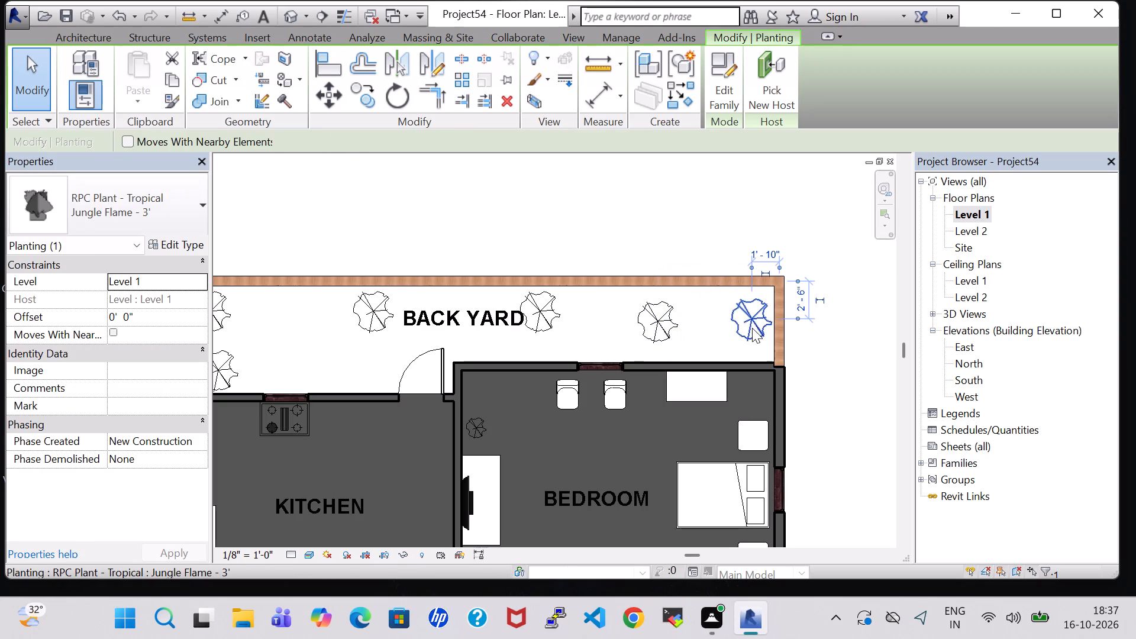
key("Left")
key("Left")
key("Left")
In the 3D view, shift the second plant from the bedroom-side end wall a little farther along the yard.
left_click(291, 18)
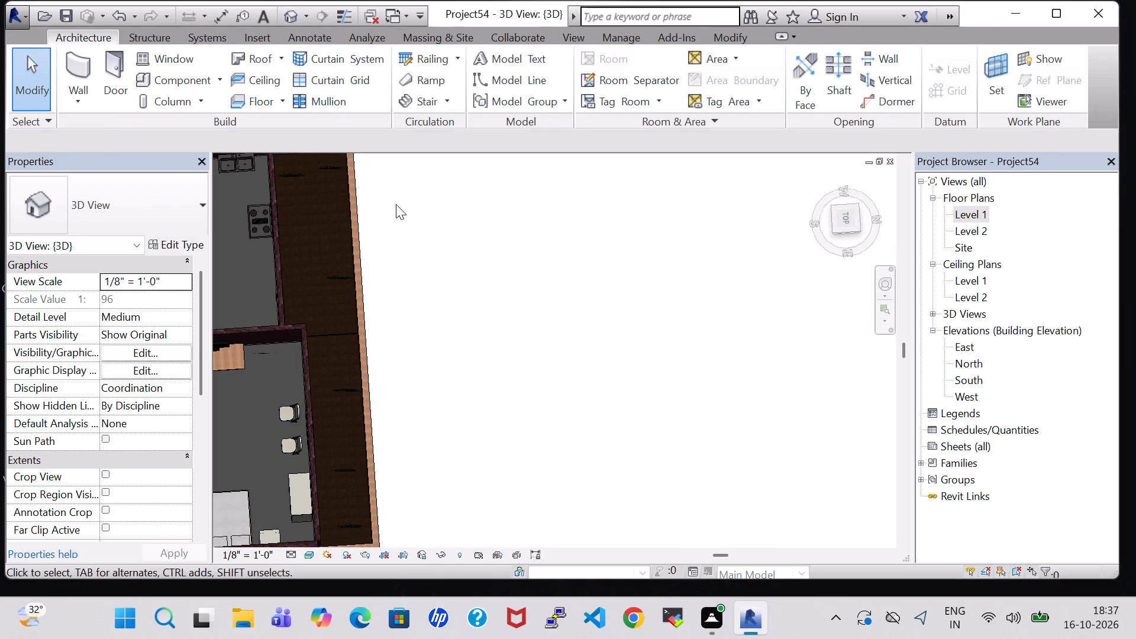
middle_click_drag(417, 317, 420, 406, "shift")
middle_click_drag(420, 406, 398, 315)
left_click(321, 377)
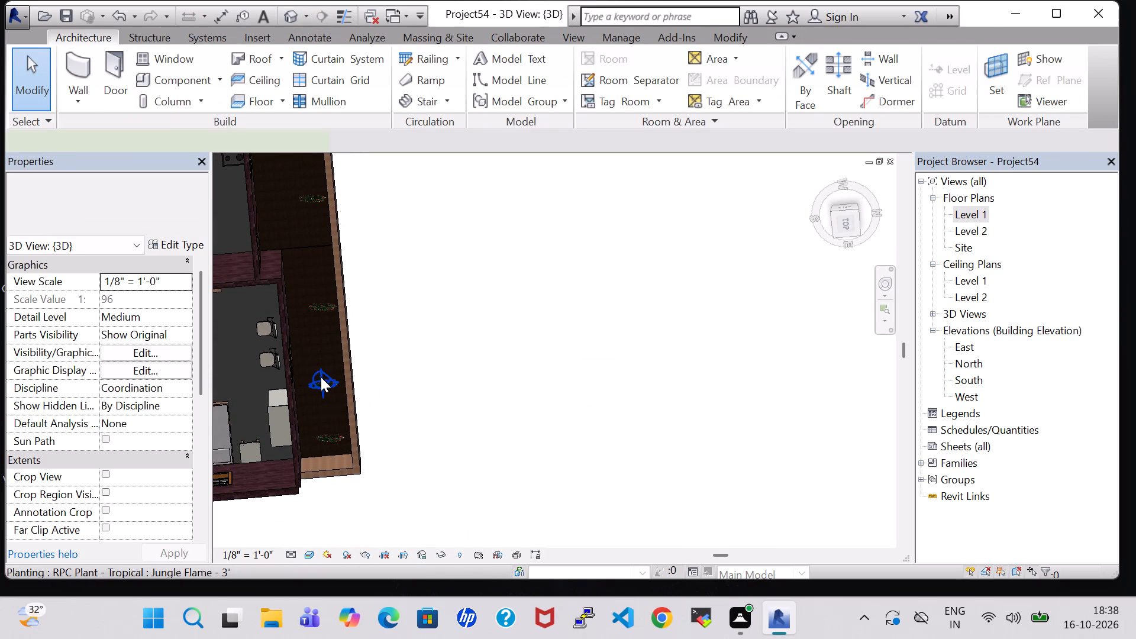
key("Up")
key("Up")
key("Up")
key("Up")
left_click(554, 374)
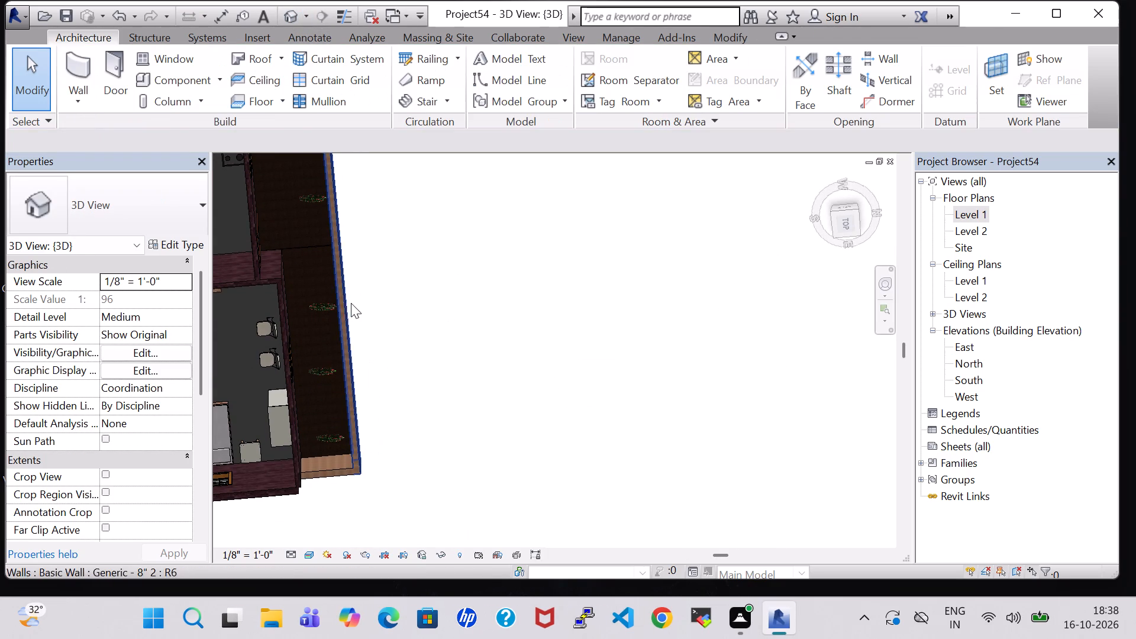
Shift the third plant from the bedroom-side end wall to just under 18' from that wall and slightly away from the rear wall.
left_click(326, 304)
key("Up")
key("Up")
key("Up")
key("Up")
key("Up")
key("Up")
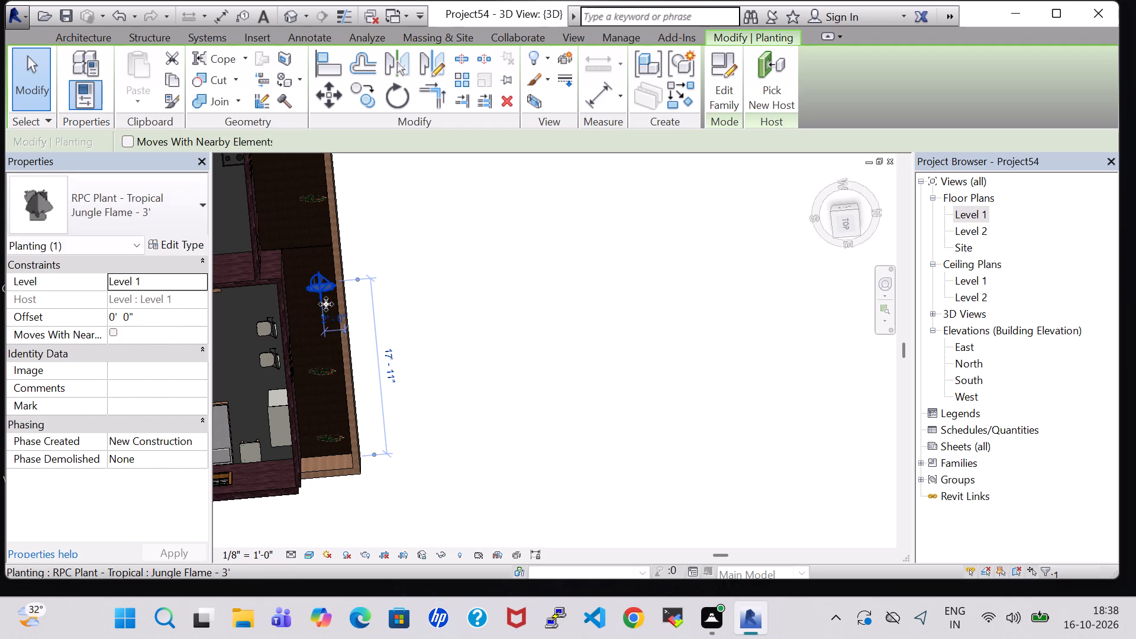
key("Left")
key("Up")
key("Down")
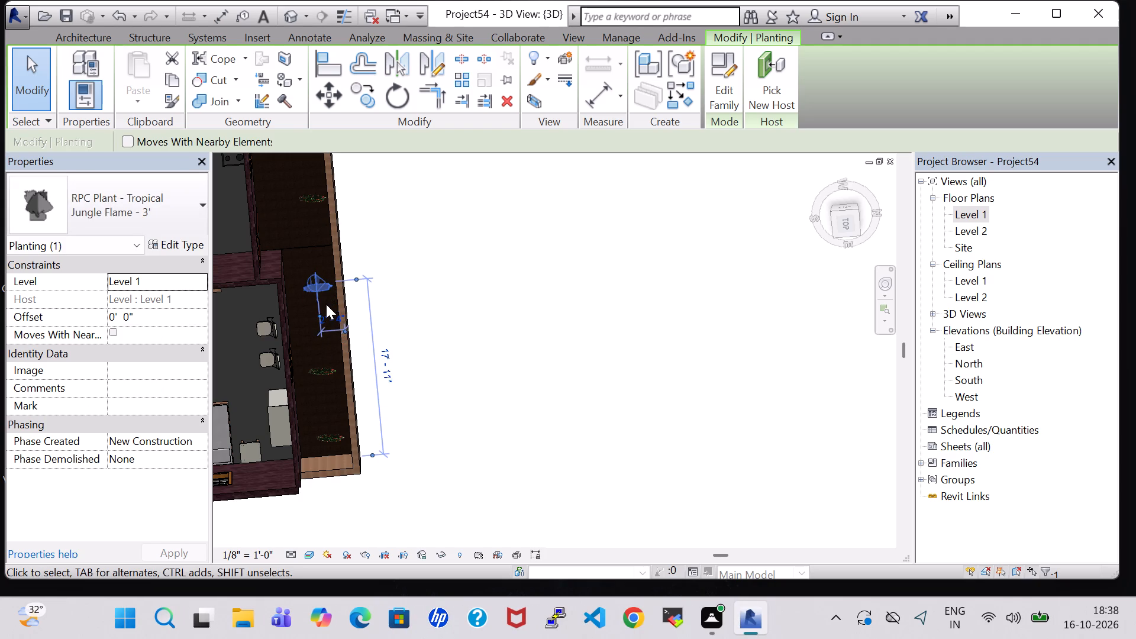
key("Down")
key("Left")
left_click(462, 286)
middle_click_drag(437, 209, 431, 302)
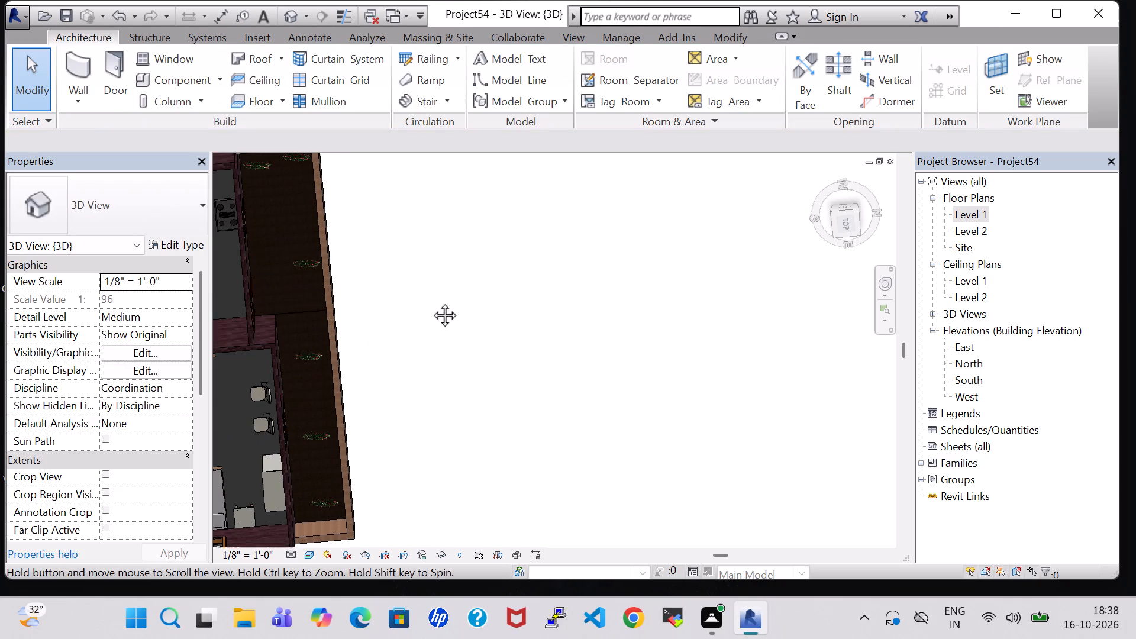
Nudge the fourth back yard plant from the bedroom-side end wall to about 4'-7" from the kitchen-bedroom partition line and slightly off the rear wall.
middle_click_drag(431, 302, 431, 302)
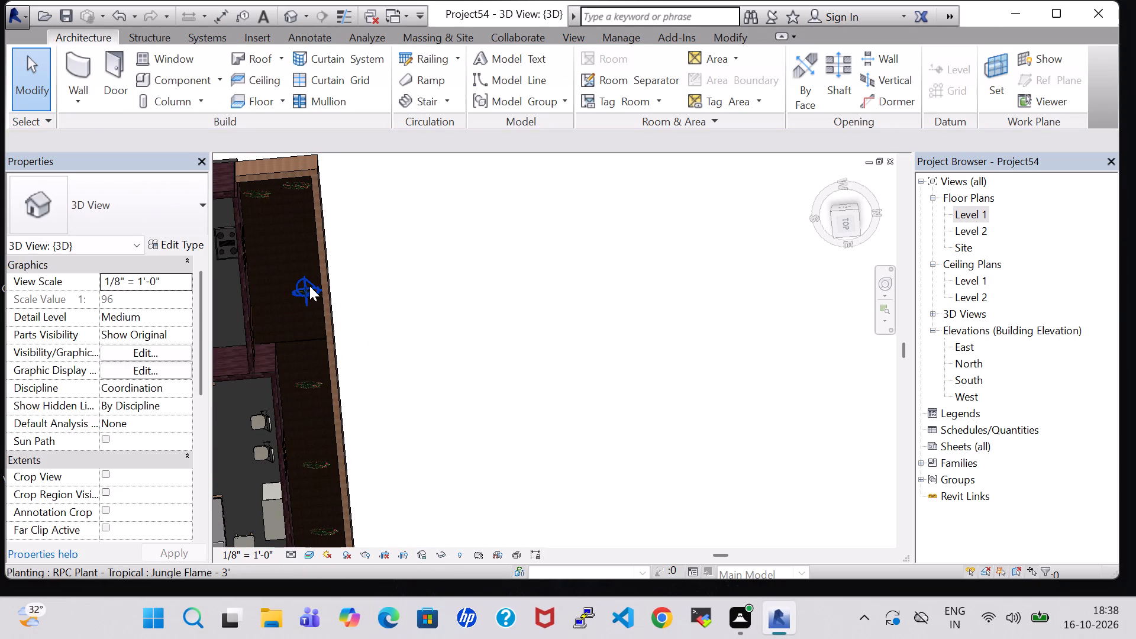
left_click(309, 286)
key("Down")
key("Down")
key("Down")
key("Left")
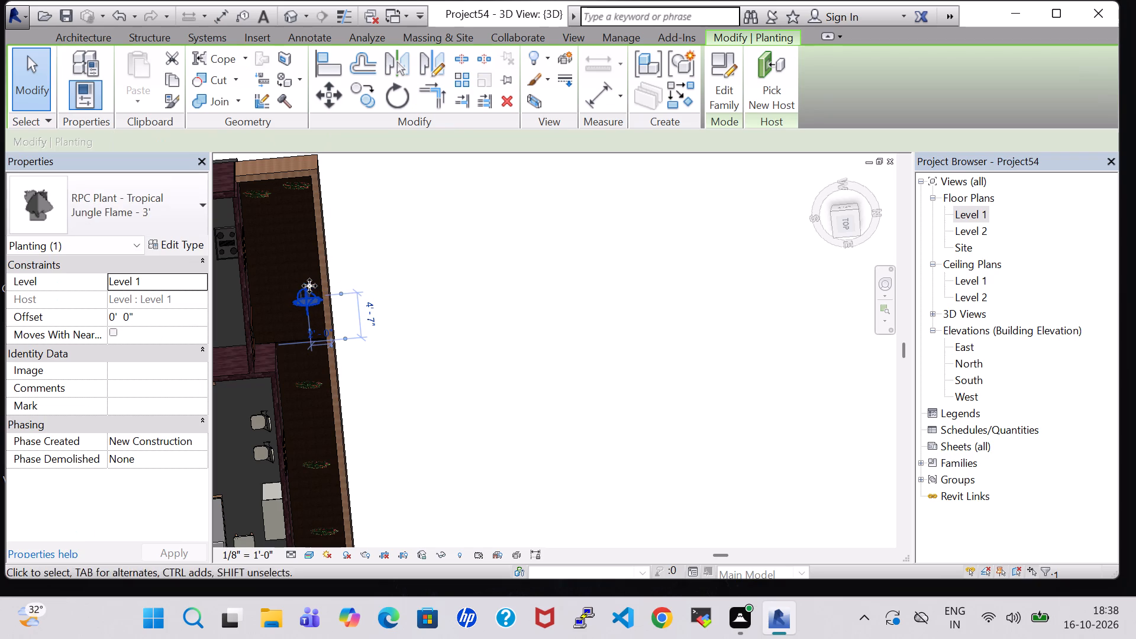
Shift the fifth back yard plant, near the kitchen-side end, toward the bedroom to about 13' from the partition line and away from the rear wall.
left_click(293, 192)
key("Down")
key("Down")
key("Down")
key("Down")
key("Down")
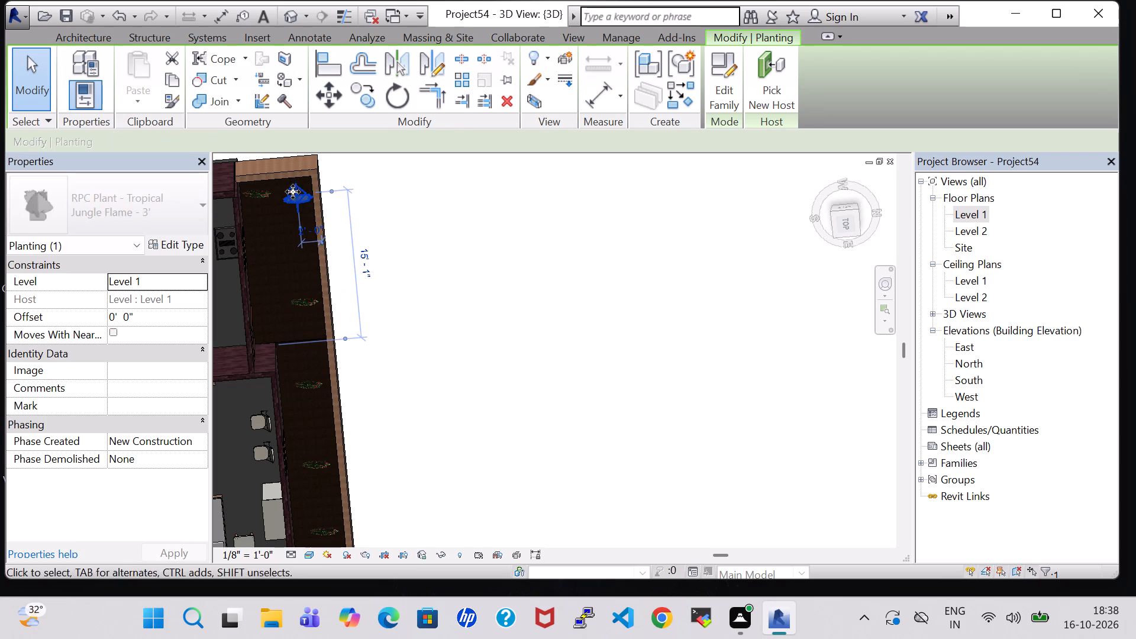
key("Down")
key("Left")
key("Down")
key("Down")
key("Down")
key("Left")
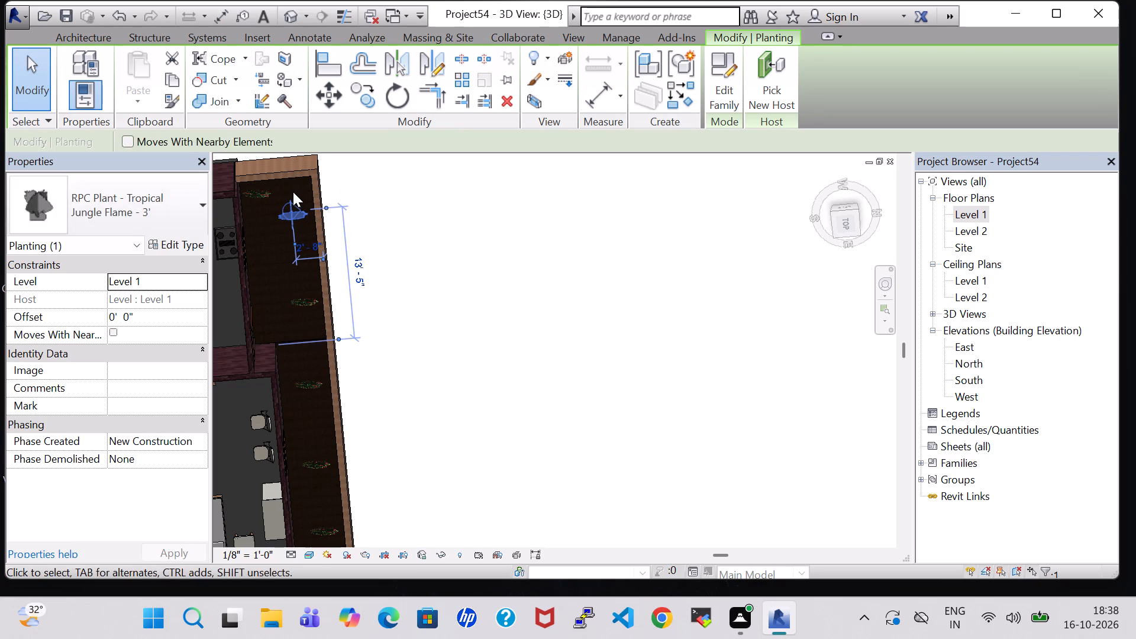
key("Down")
left_click(522, 309)
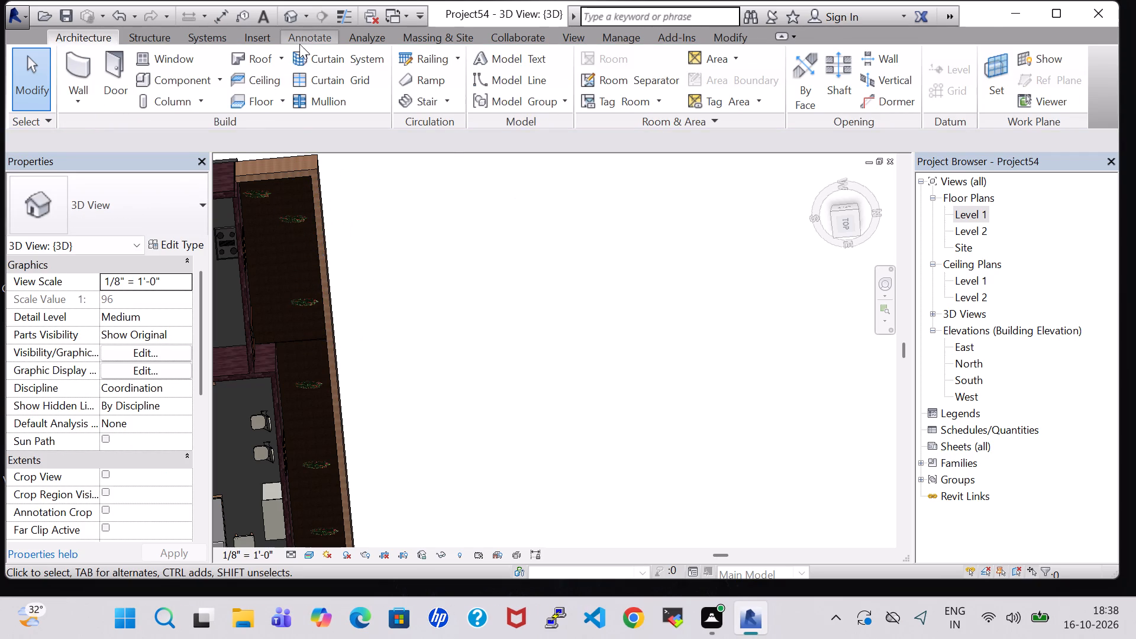
Examine the whole house in the 3D view, from above and from the front elevation with the parking area.
left_click(284, 16)
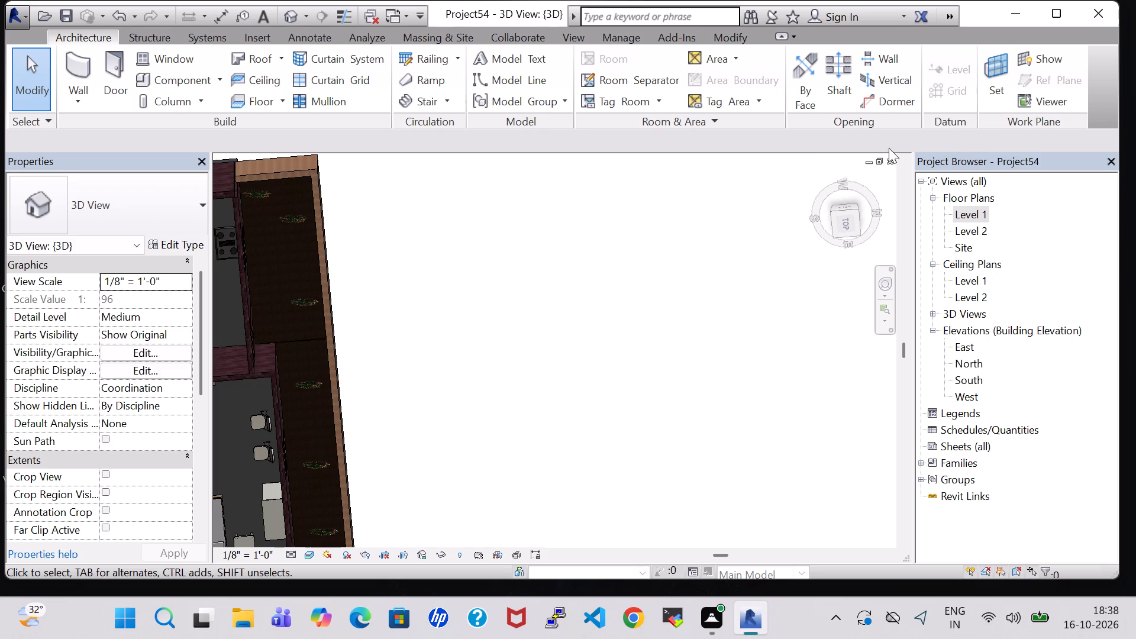
left_click(839, 225)
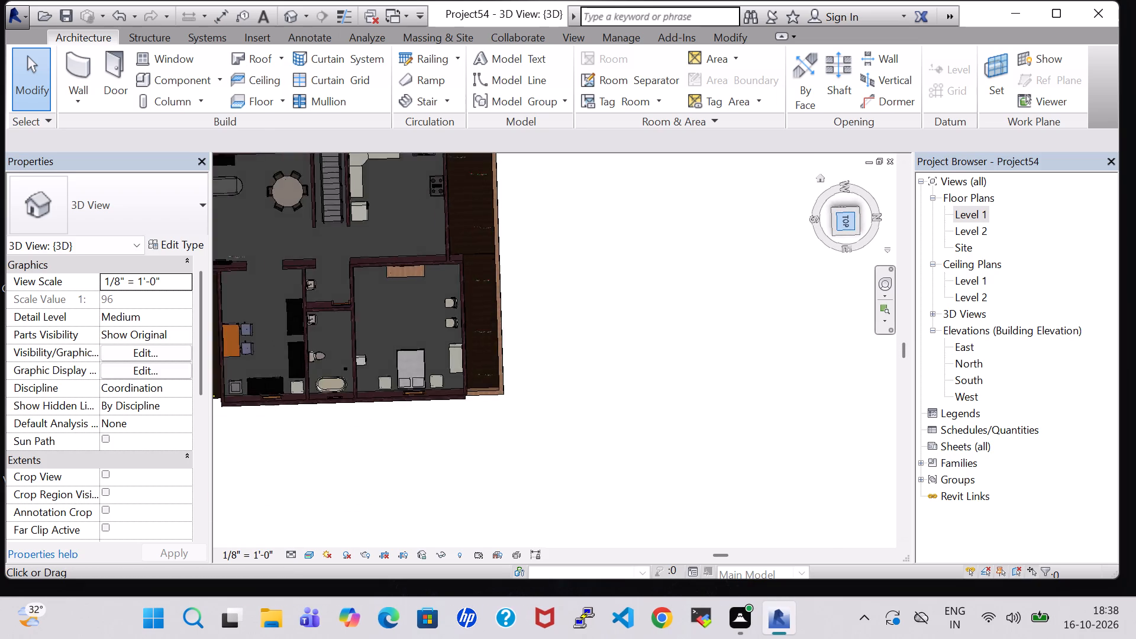
left_click(816, 219)
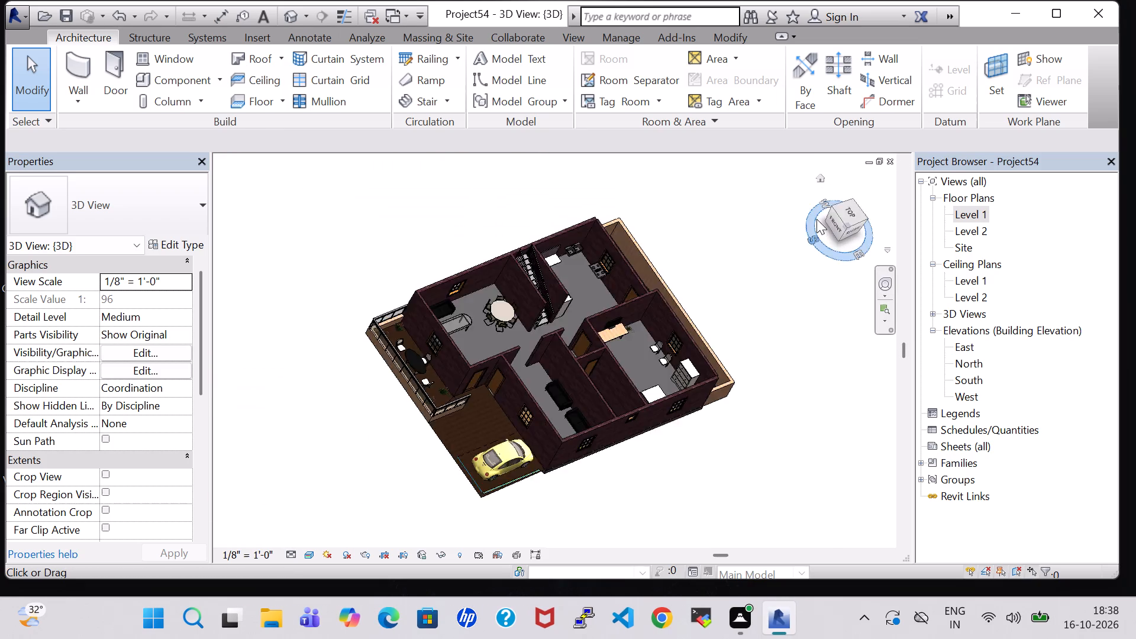
scroll(661, 319, "up", 9)
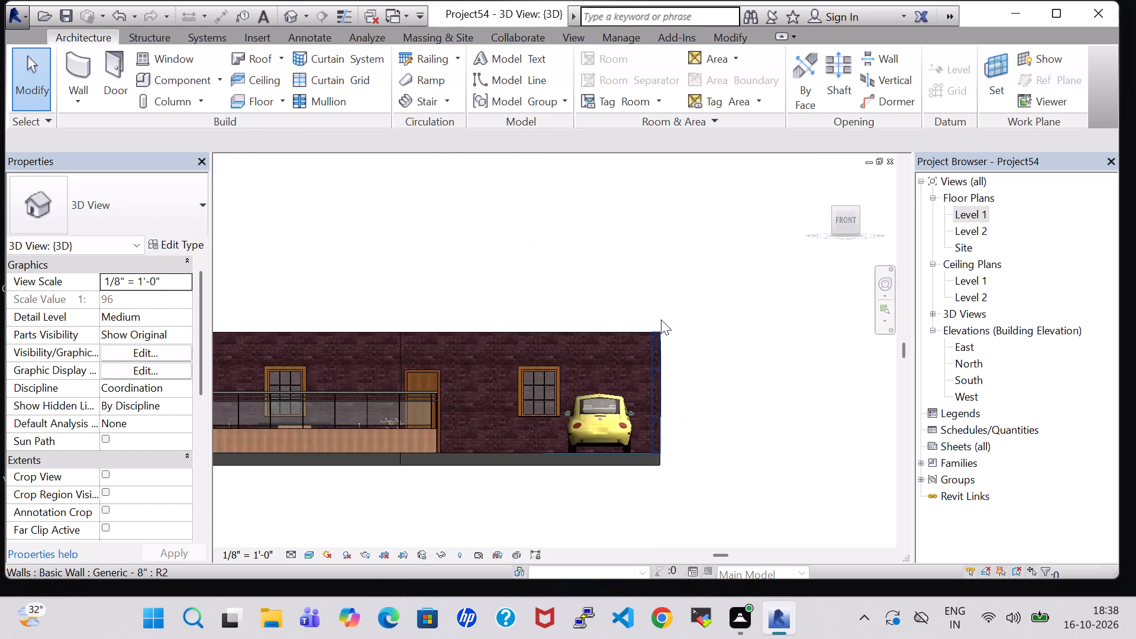
middle_click_drag(443, 235, 588, 286)
middle_click_drag(534, 270, 646, 268)
scroll(646, 268, "up", 1)
scroll(646, 268, "down", 6)
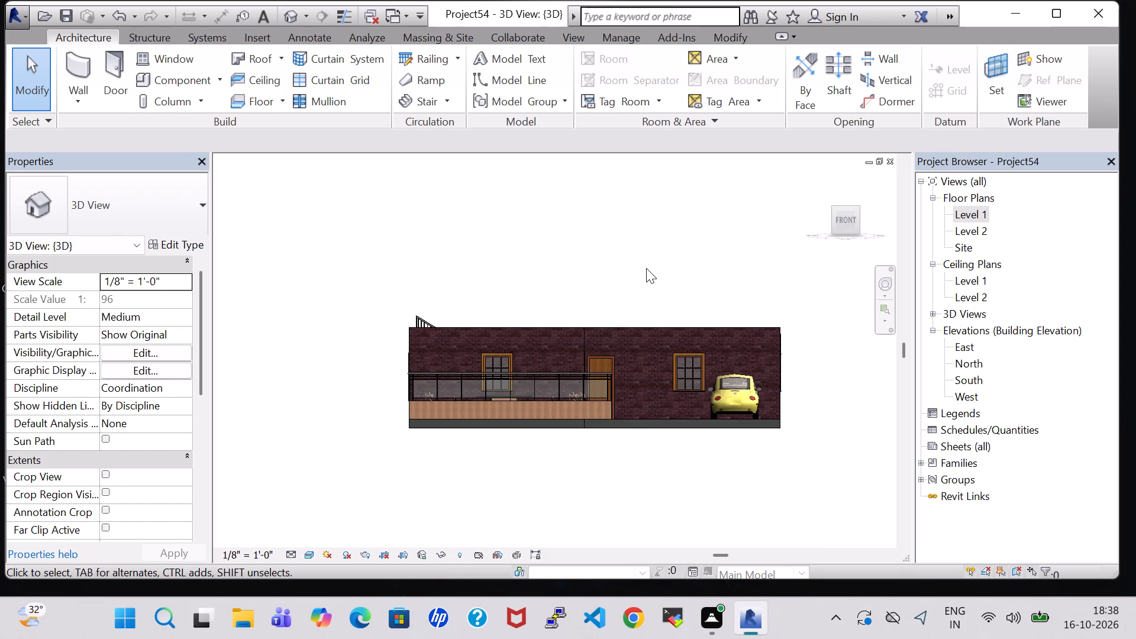
Open the Level 1 floor plan at the verandah and parking area.
double_click(970, 208)
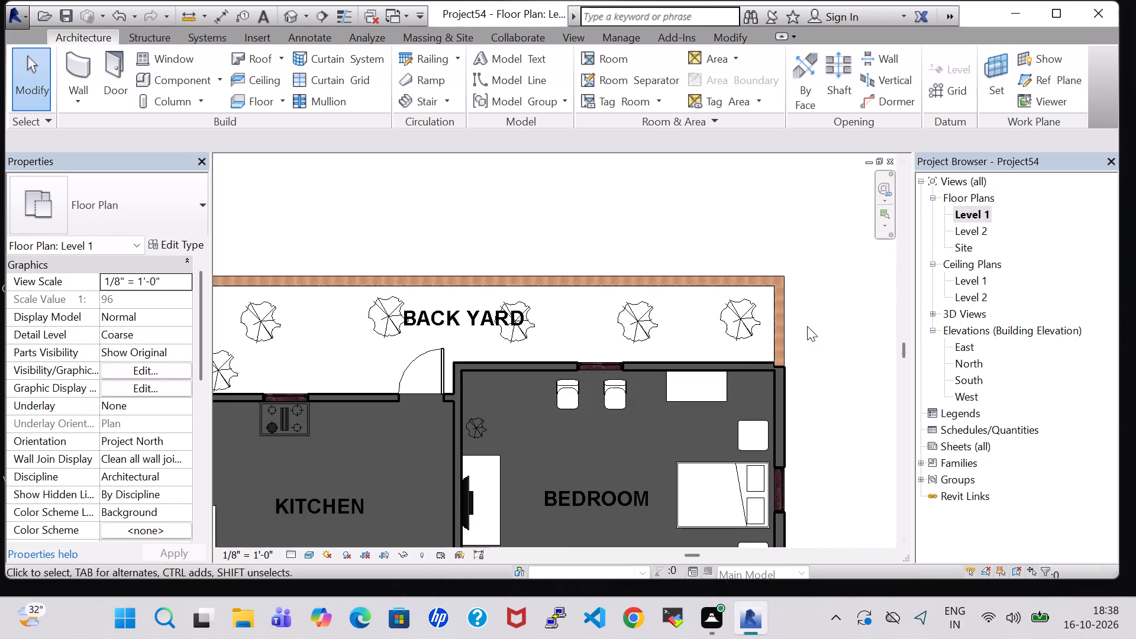
scroll(745, 342, "down", 4)
middle_click_drag(831, 409, 847, 160)
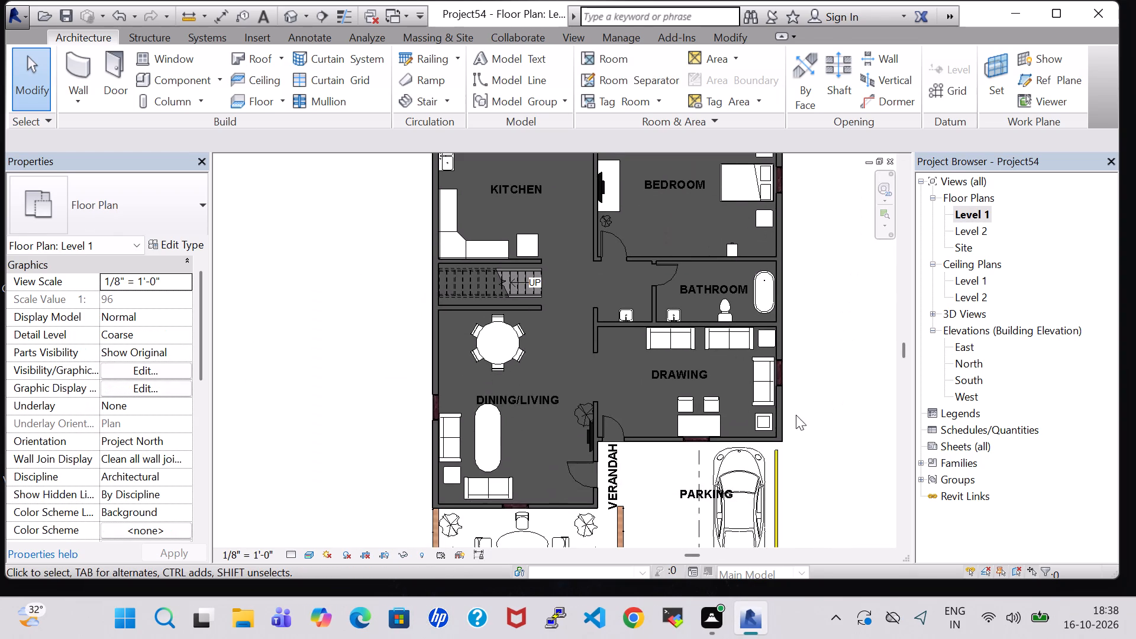
middle_click_drag(796, 415, 779, 298)
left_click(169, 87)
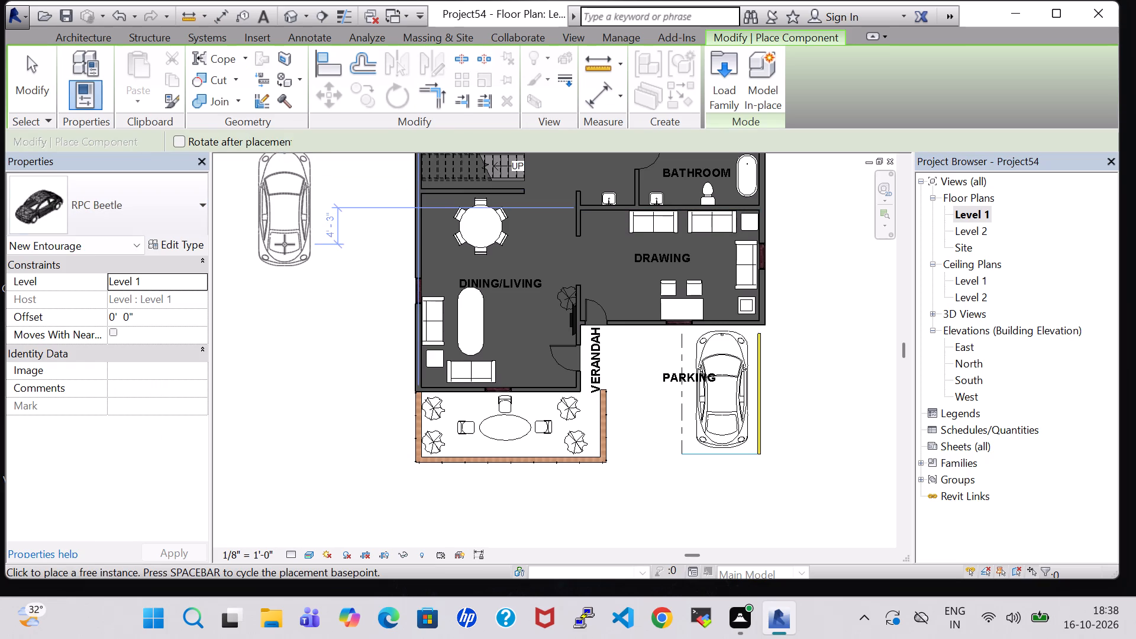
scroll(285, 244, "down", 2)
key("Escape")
Place three more Jungle Flame - 3' plants between verandah and parking: beside the railed sit-out, outside the drawing room wall, and near the front edge.
middle_click_drag(285, 244, 292, 373)
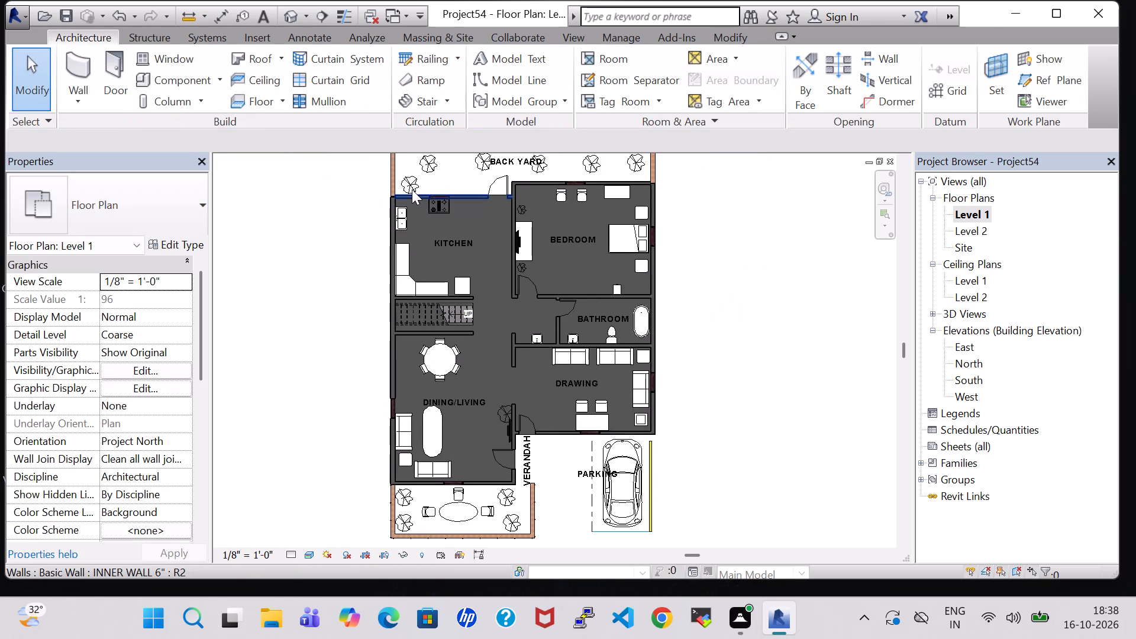
left_click(411, 182)
right_click(411, 182)
left_click(515, 324)
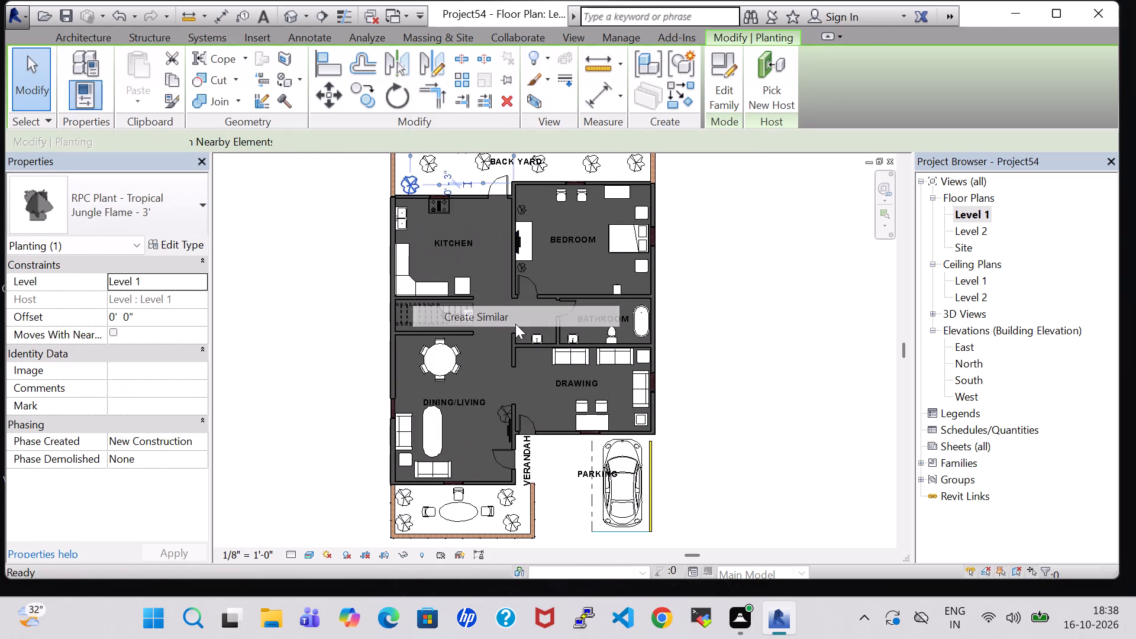
scroll(548, 496, "up", 2)
left_click(548, 490)
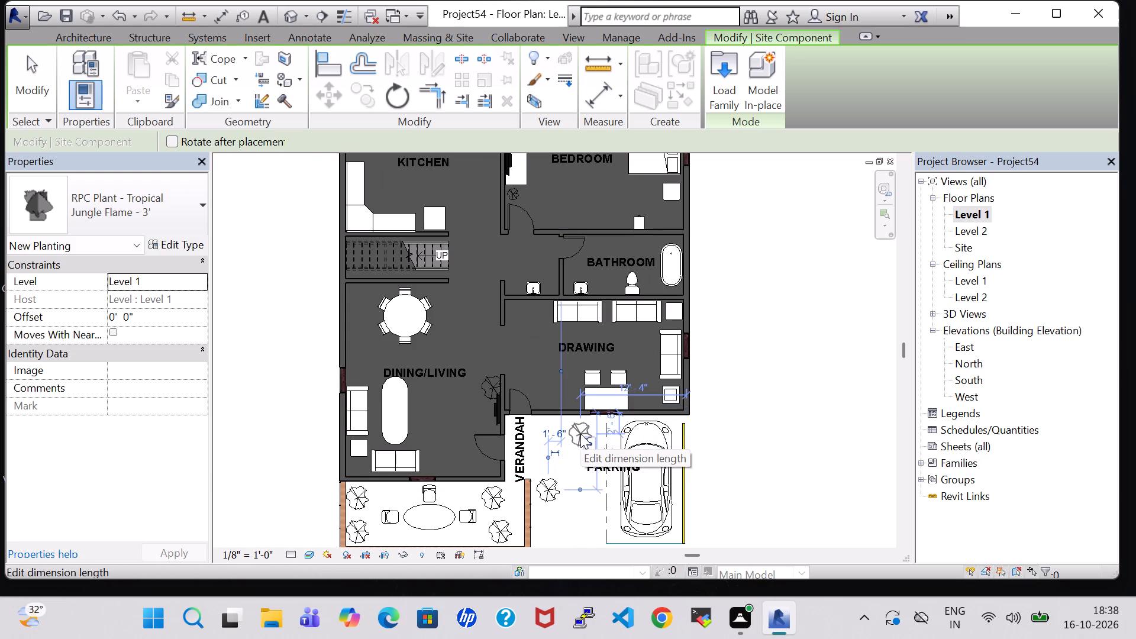
scroll(580, 434, "up", 4)
left_click(579, 430)
middle_click_drag(577, 505, 564, 393)
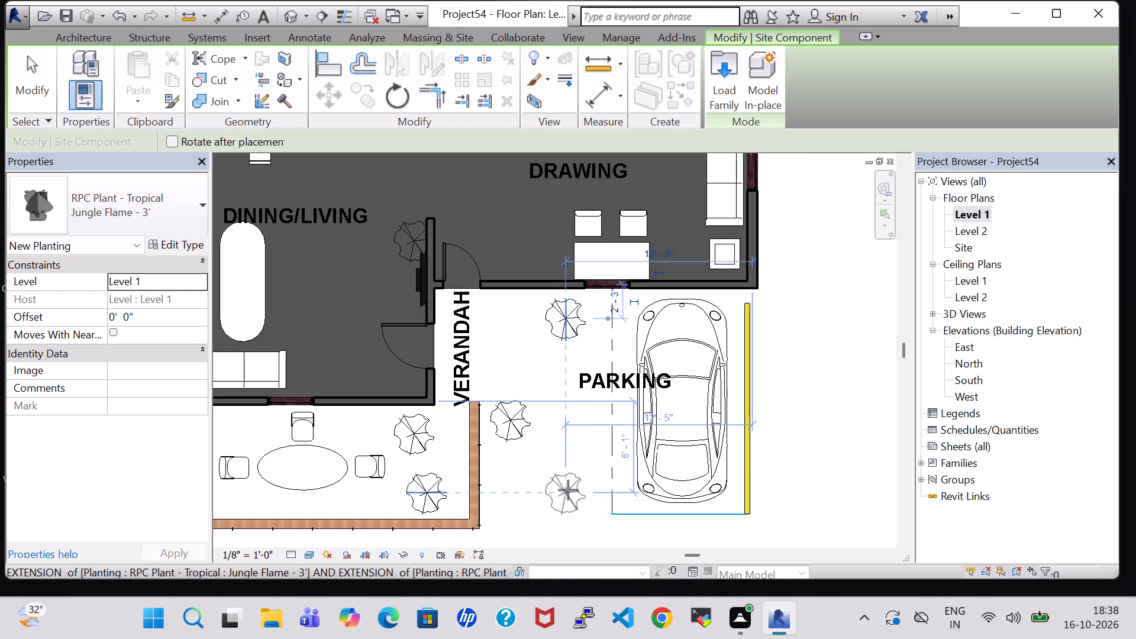
left_click(568, 490)
key("Escape")
key("Escape")
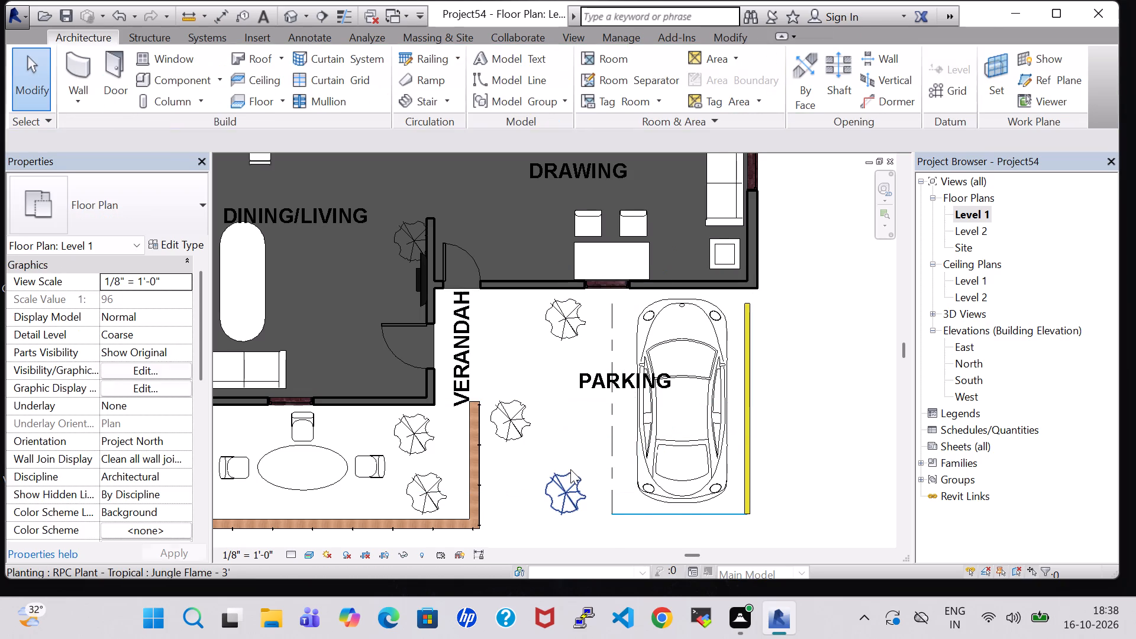
In the 3D view, nudge the new plant beside the railed sit-out toward the front edge and slightly closer to the sit-out wall.
left_click(284, 22)
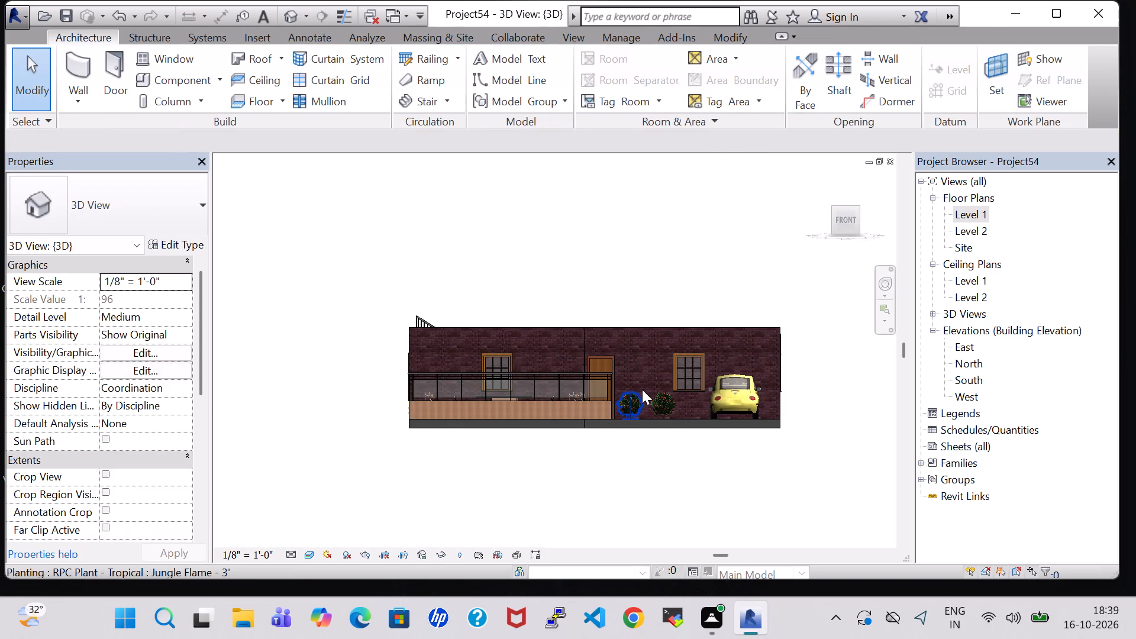
scroll(642, 389, "up", 5)
middle_click_drag(685, 231, 683, 252, "shift")
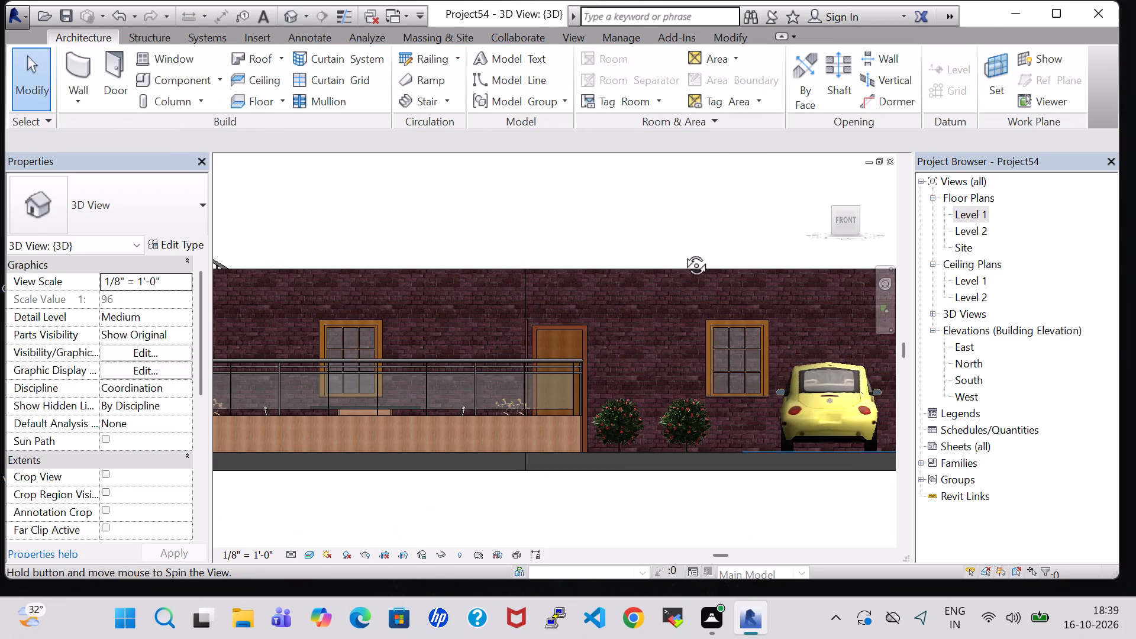
middle_click_drag(683, 252, 682, 371, "shift")
middle_click_drag(664, 448, 575, 223)
scroll(664, 448, "up", 1)
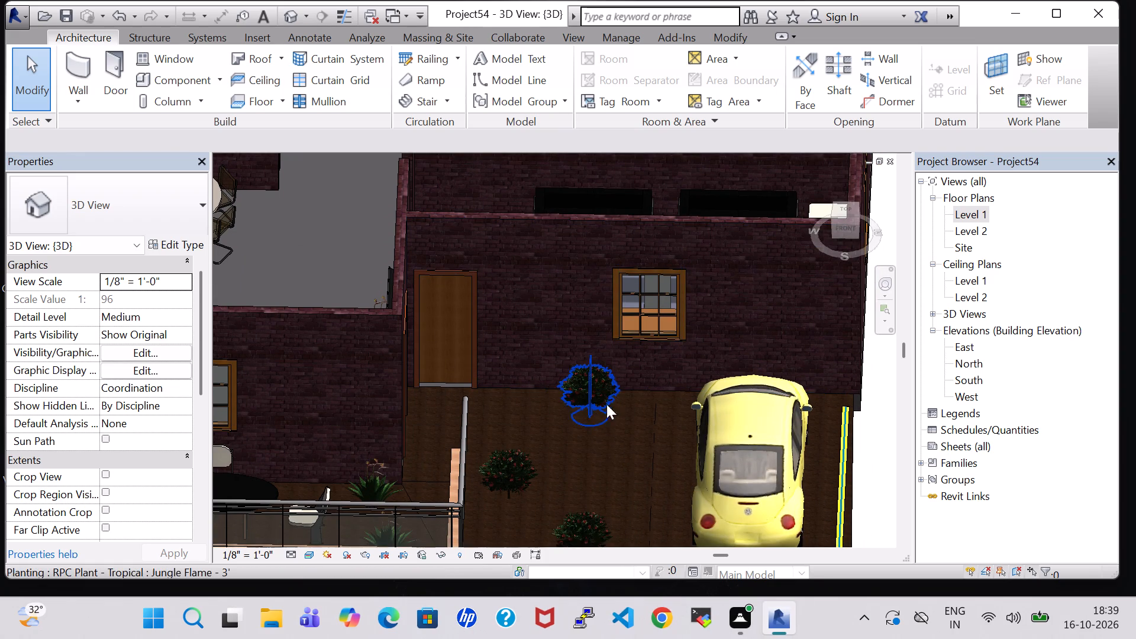
left_click(521, 459)
key("Down")
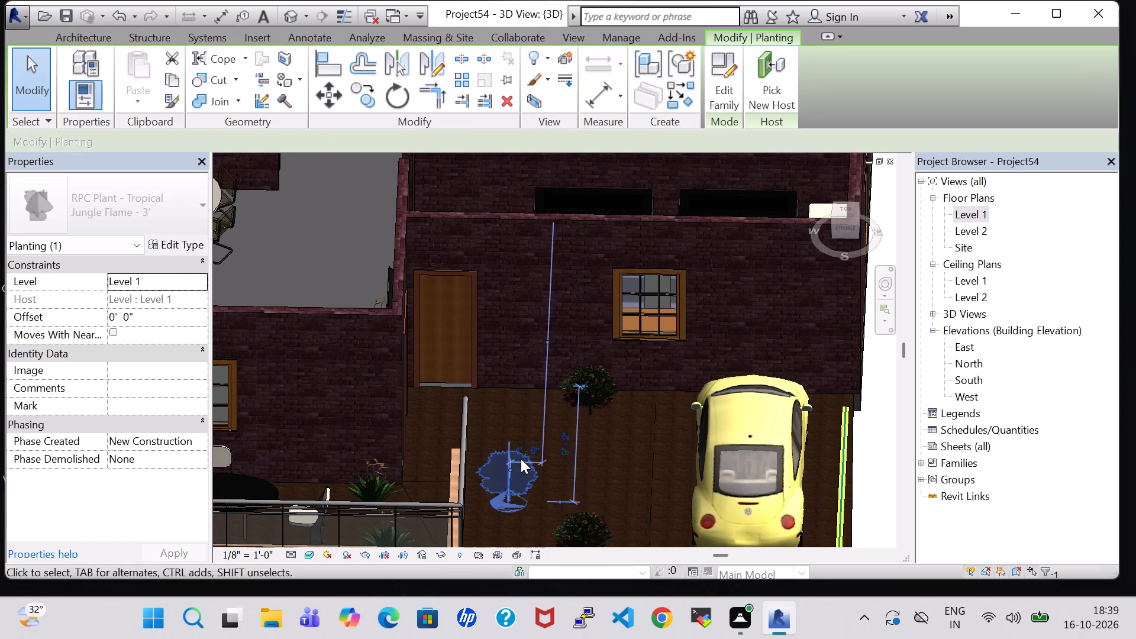
key("Down")
key("Down")
key("Down")
key("Left")
key("Left")
key("Down")
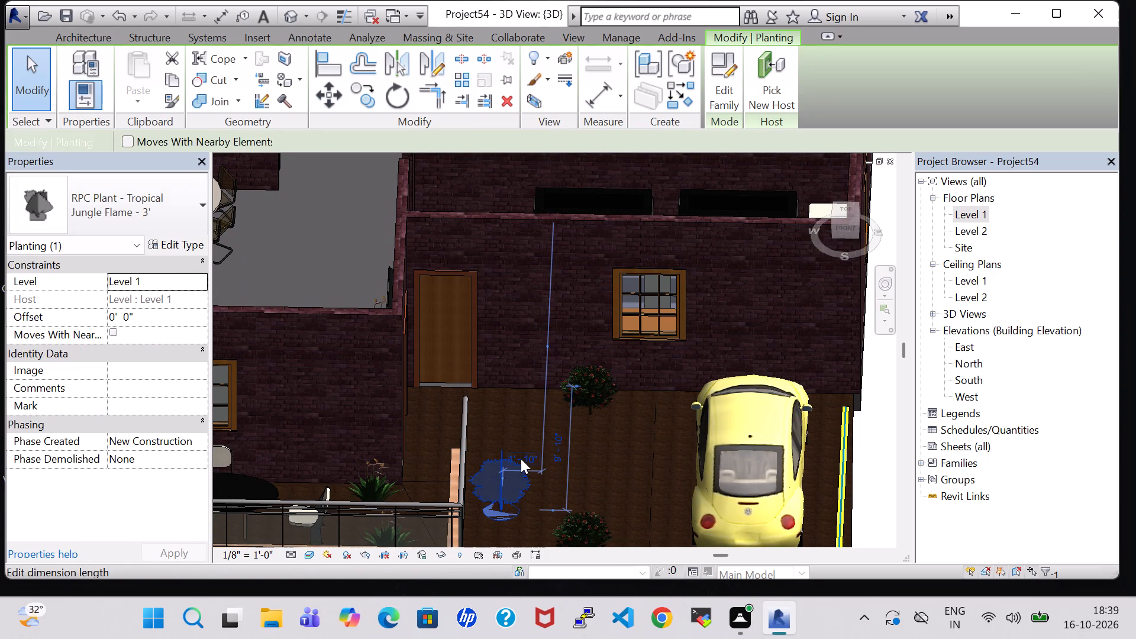
Shift the plant beside the railed sit-out closer to the sit-out's side wall and farther toward the front edge.
middle_click_drag(619, 436, 606, 433, "shift")
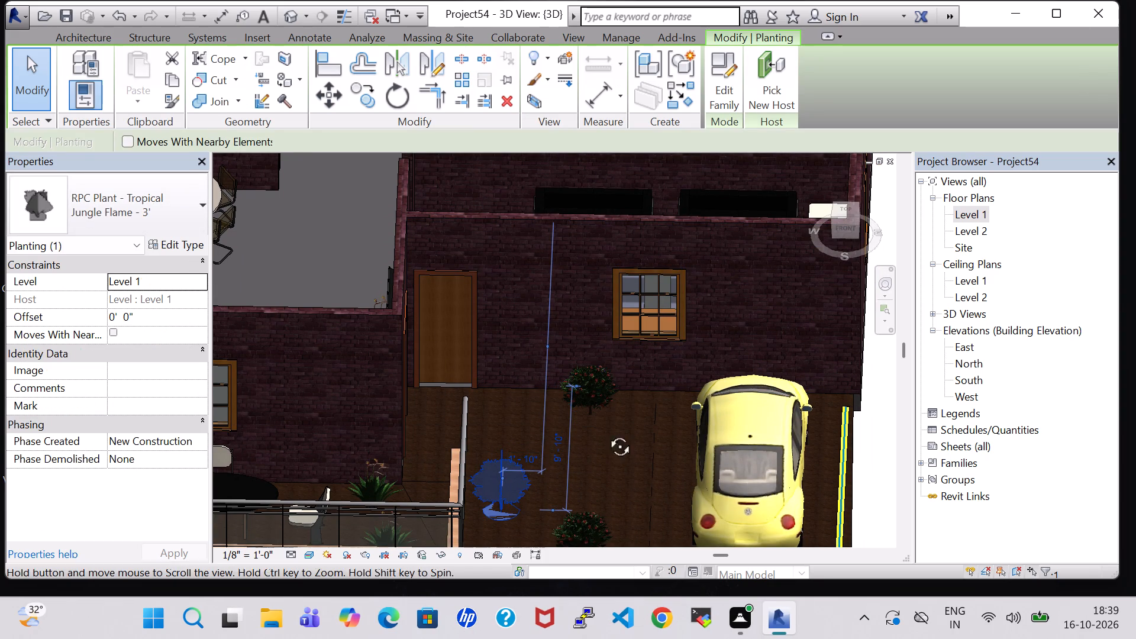
middle_click_drag(606, 433, 536, 412, "shift")
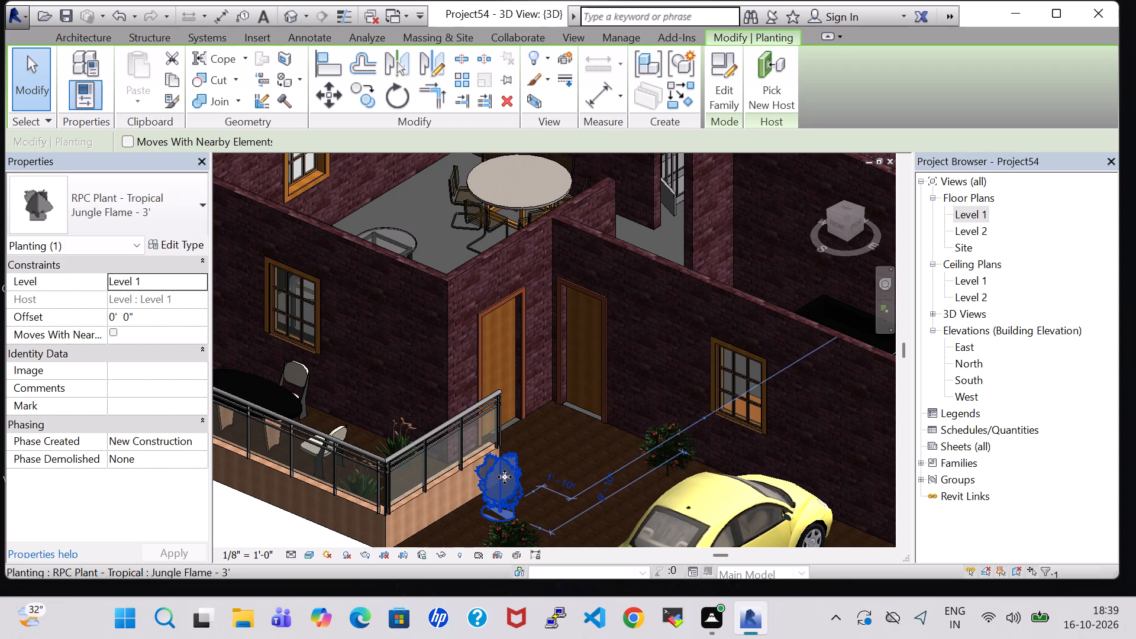
key("Left")
key("Left")
key("Down")
key("Down")
key("Down")
key("Down")
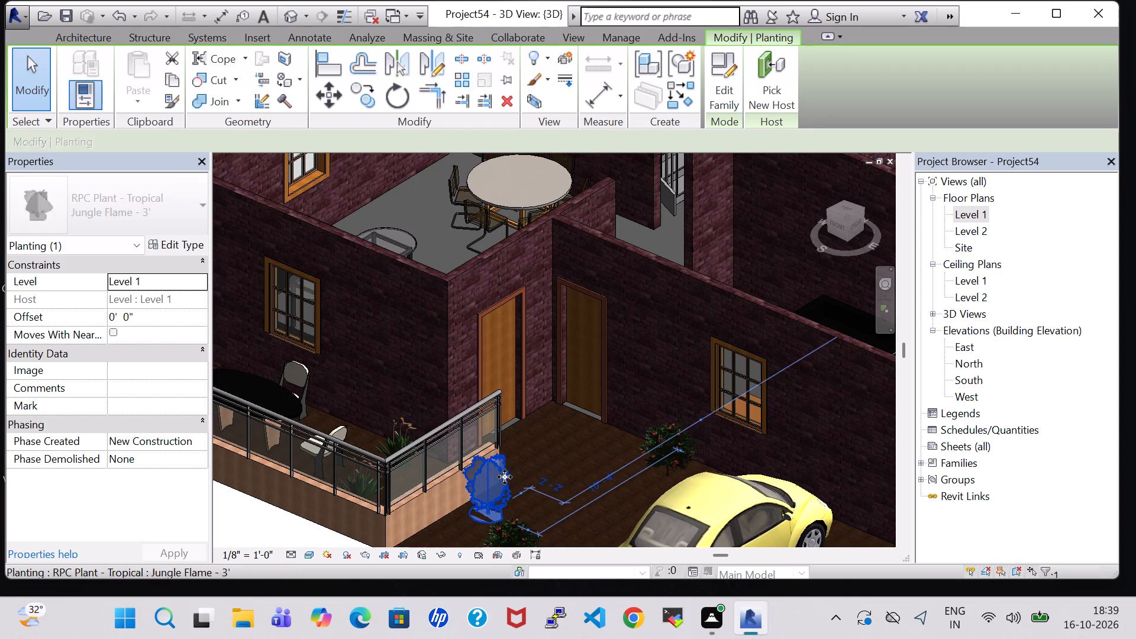
key("Down")
key("Down")
key("Down")
key("Down")
key("Down")
key("Down")
left_click(553, 457)
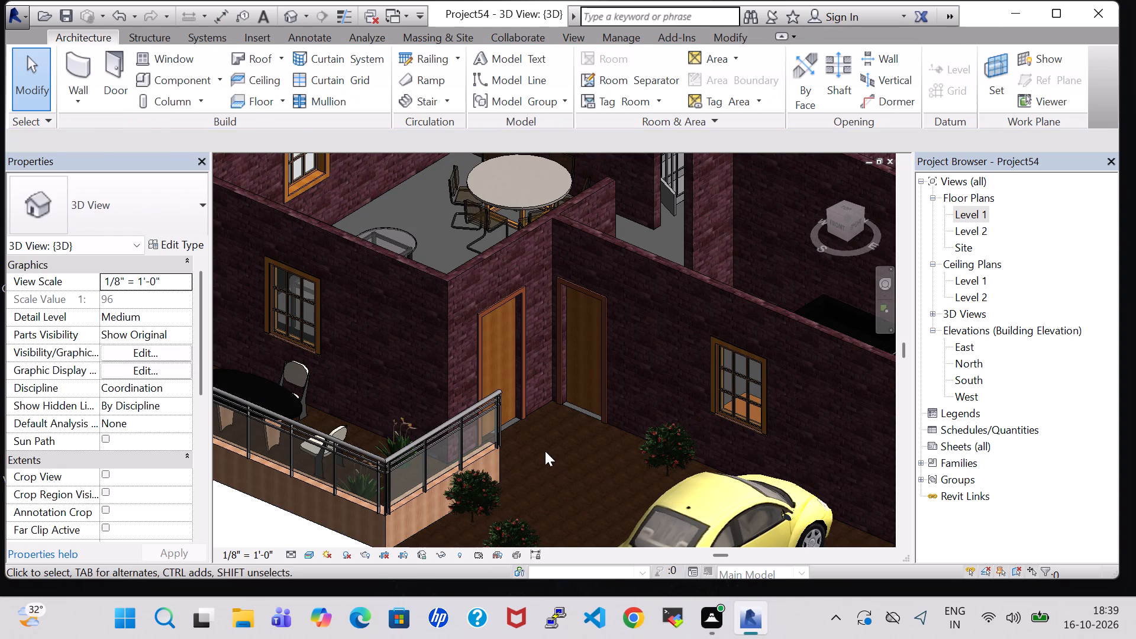
Nudge the plant beside the railed sit-out slightly away from the sit-out wall, toward the parked car.
middle_click_drag(545, 451, 575, 498)
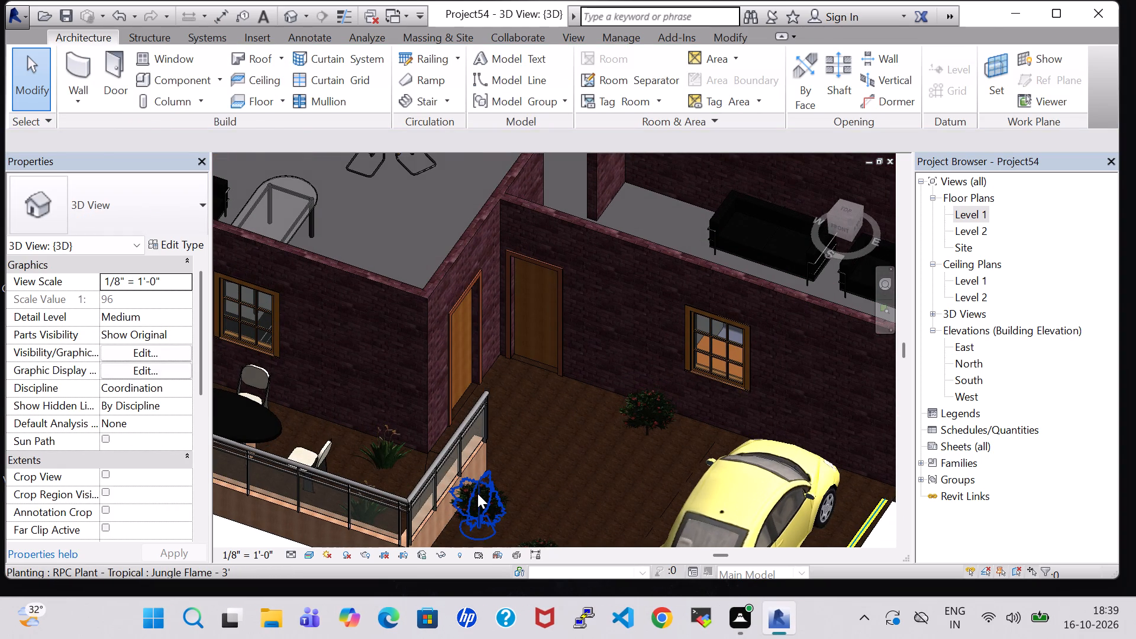
left_click(477, 493)
key("Right")
key("Right")
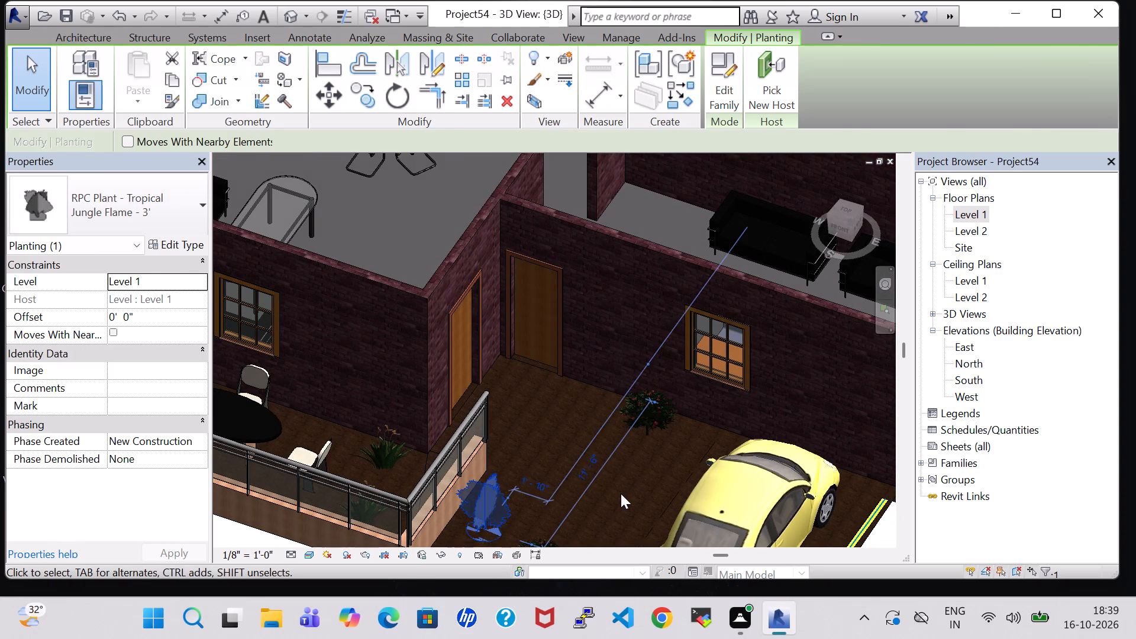
left_click(621, 493)
Nudge the plant nearest the front edge of the parking area slightly toward the front edge and the parked car.
scroll(595, 463, "up", 1)
middle_click_drag(595, 463, 595, 499, "shift")
scroll(595, 499, "up", 1)
middle_click_drag(595, 499, 604, 402)
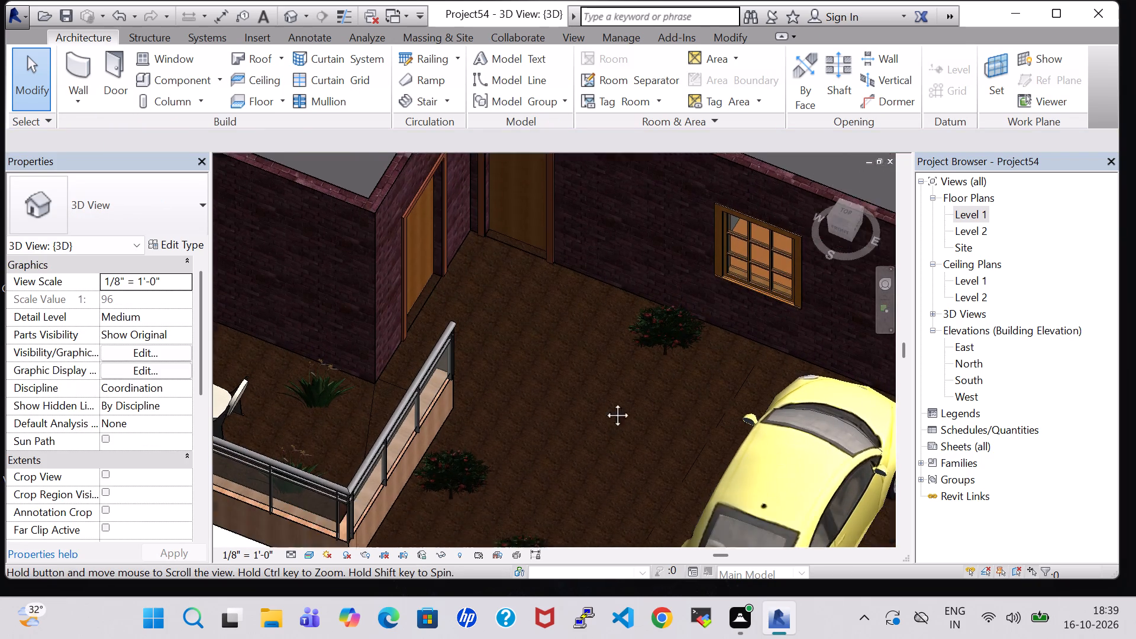
middle_click_drag(604, 402, 647, 325)
left_click(588, 430)
key("Down")
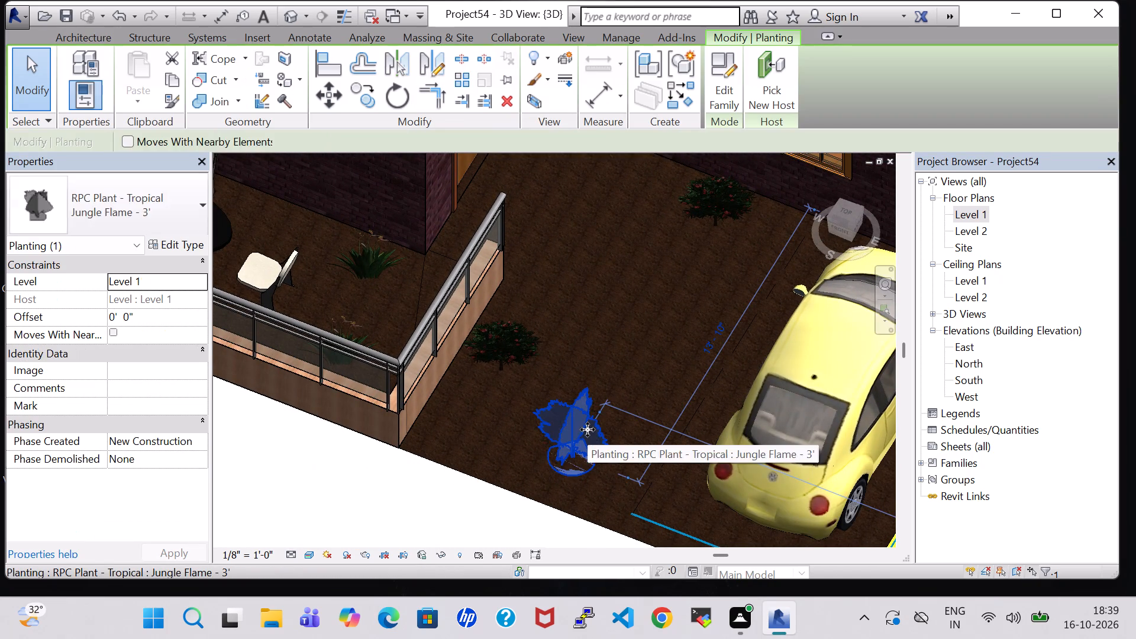
key("Right")
key("Right")
left_click(605, 318)
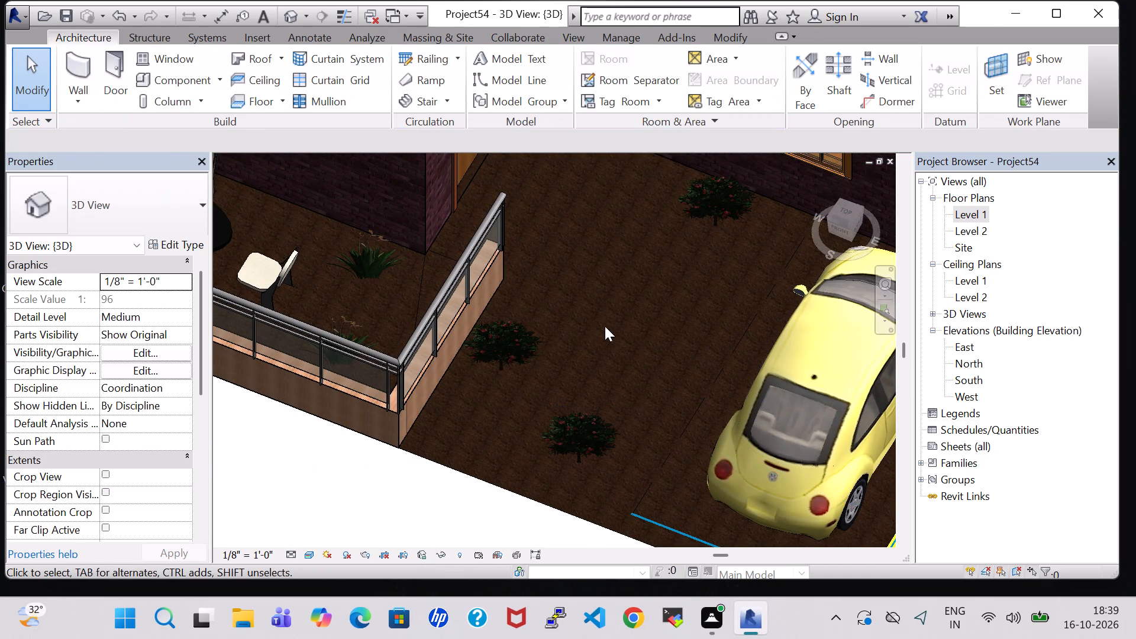
Move the Jungle Flame plant nearest the parking area's front edge over to the sit-out's side wall, in line with the neighbouring plant.
middle_click_drag(604, 367, 656, 252, "shift")
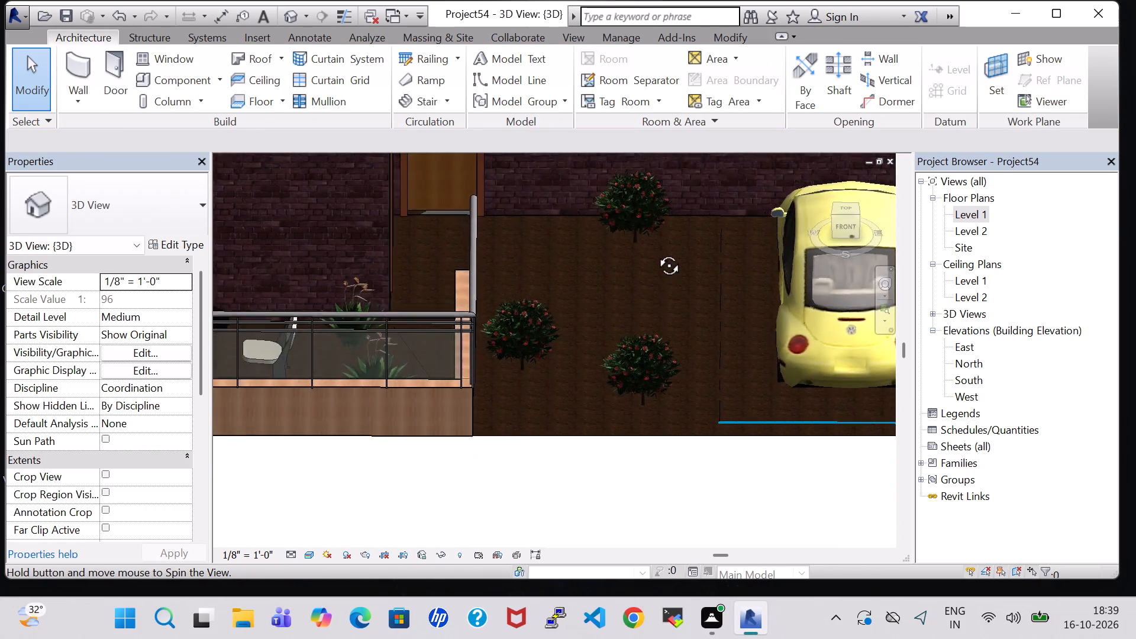
middle_click_drag(656, 252, 652, 248, "shift")
left_click(634, 339)
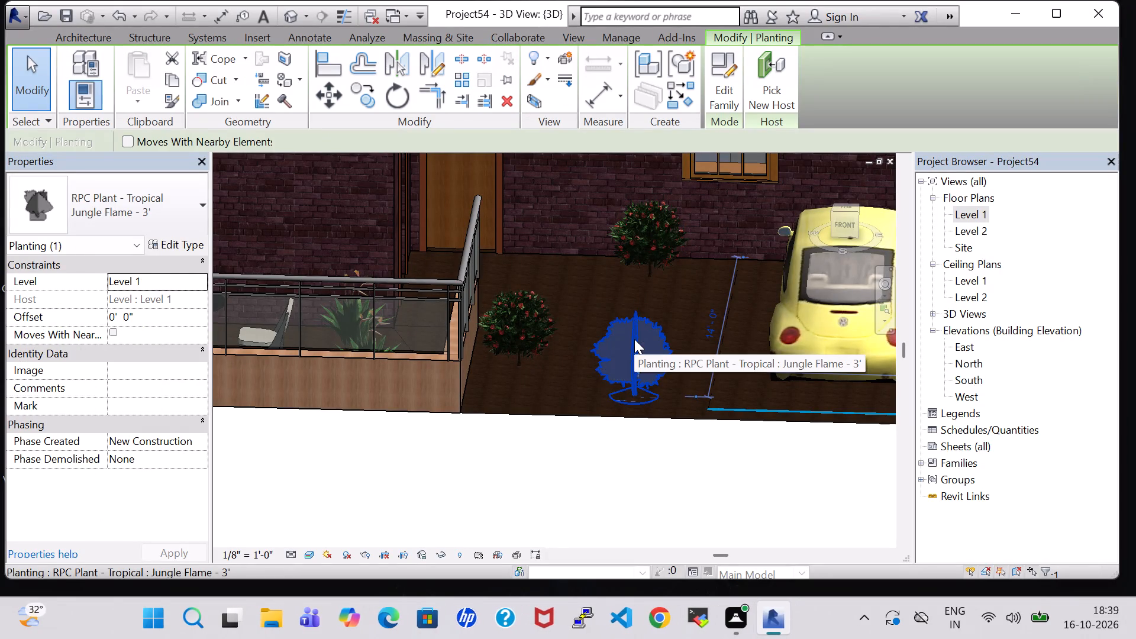
key("Left")
key("Left")
key("Left")
key("Left")
key("Left")
key("Left")
key("Left")
key("Left")
key("Left")
key("Left")
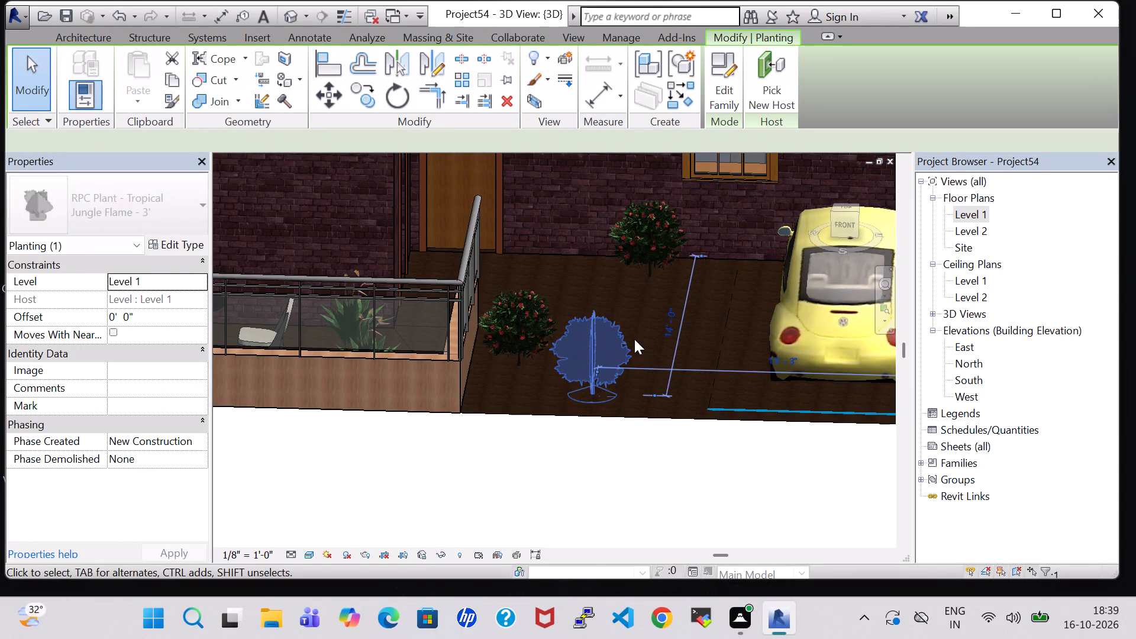
key("Left")
key("Left")
key("Left")
key("Left")
key("Left")
key("Left")
key("Left")
key("Left")
key("Left")
key("Left")
key("Left")
key("Left")
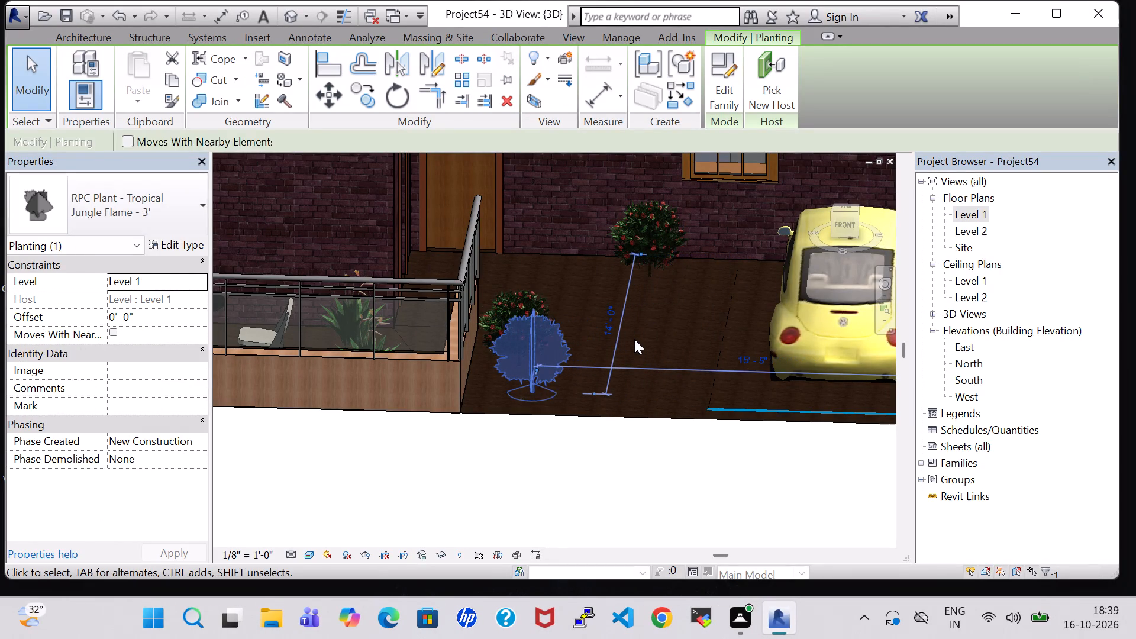
key("Left")
key("Left")
key("Left")
key("Left")
left_click(593, 447)
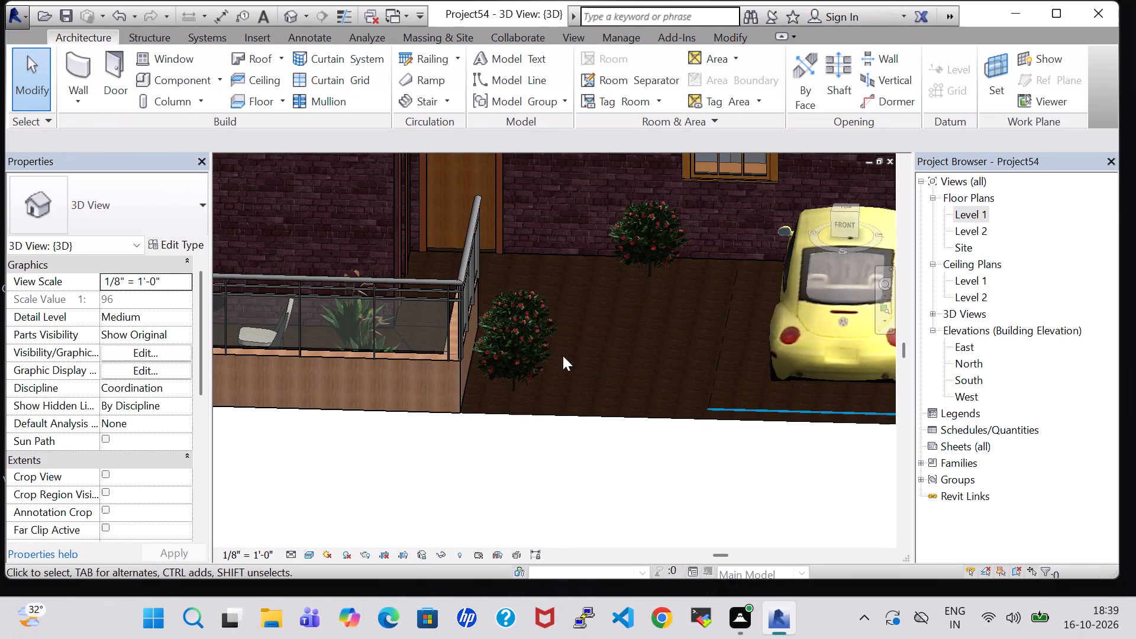
Shift the inner plant along the sit-out's side wall toward the house, away from the plant near the front edge.
middle_click_drag(599, 322, 468, 337, "shift")
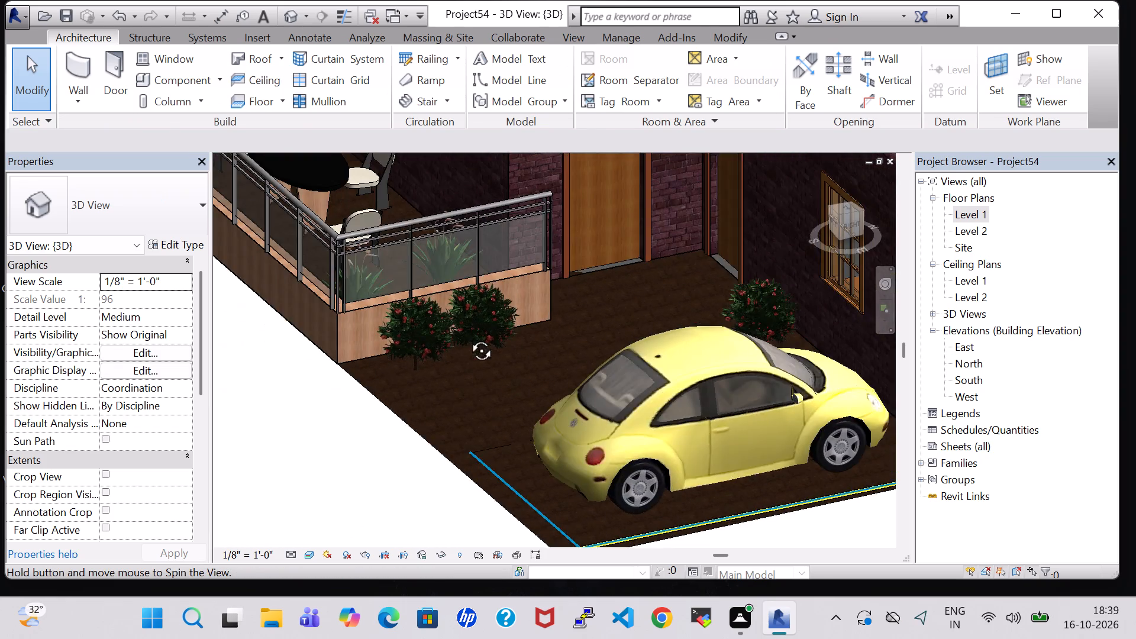
middle_click_drag(468, 337, 398, 339, "shift")
scroll(398, 339, "up", 1, "shift")
left_click(474, 321)
key("Right")
key("Right")
key("Right")
key("Right")
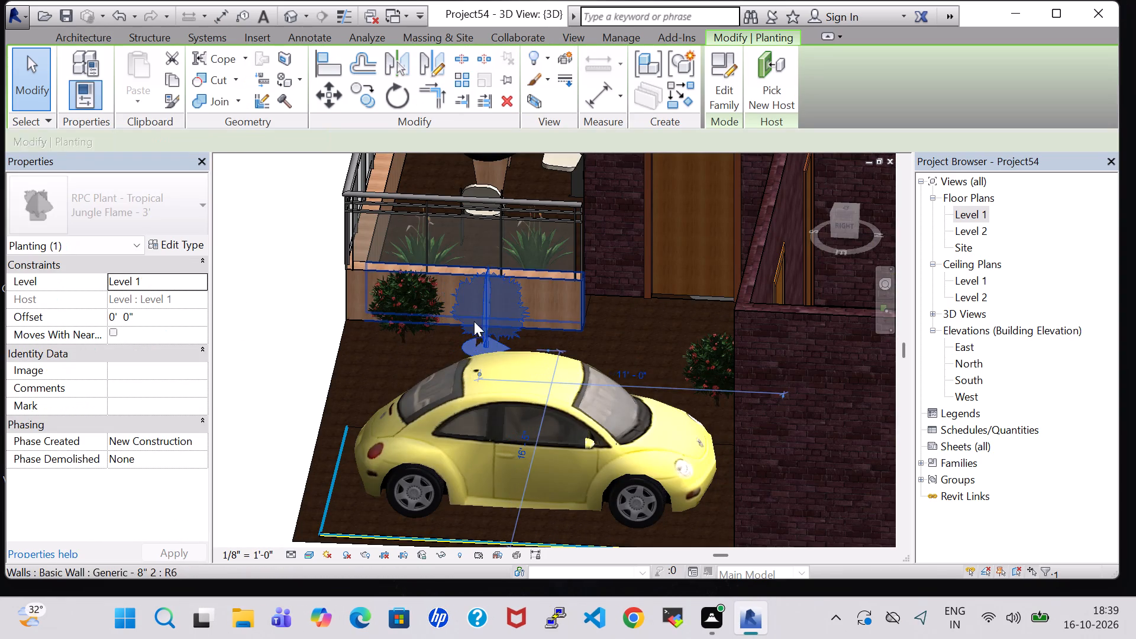
key("Right")
key("Right")
key("Right")
key("Right")
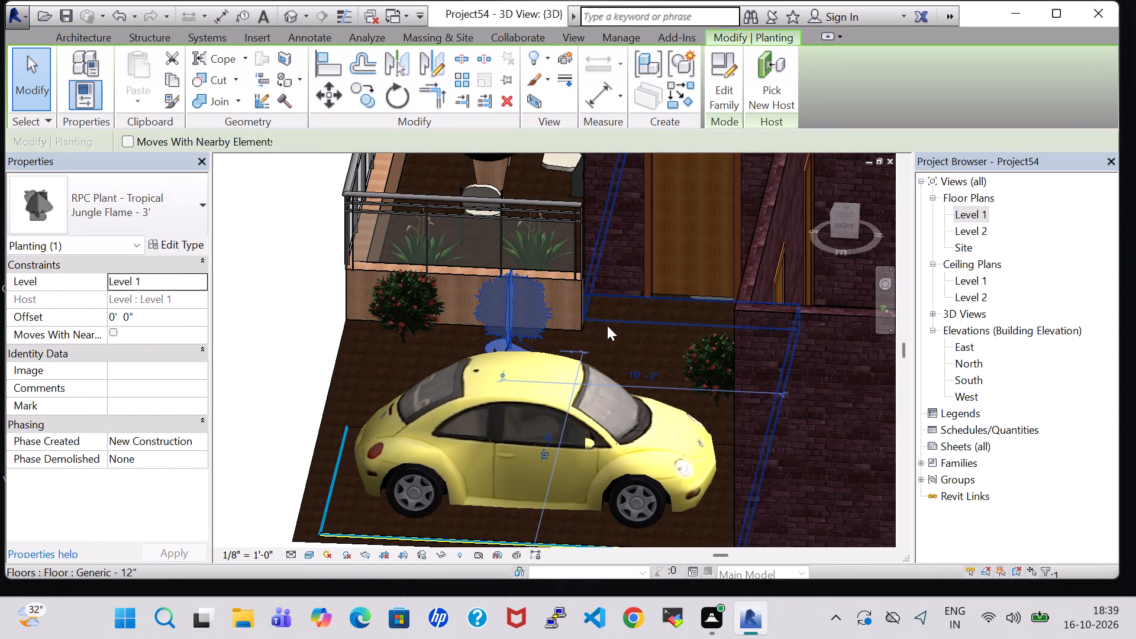
left_click(619, 340)
Nudge the front plant beside the sit-out's side wall slightly toward the parked car and the front edge.
left_click(417, 302)
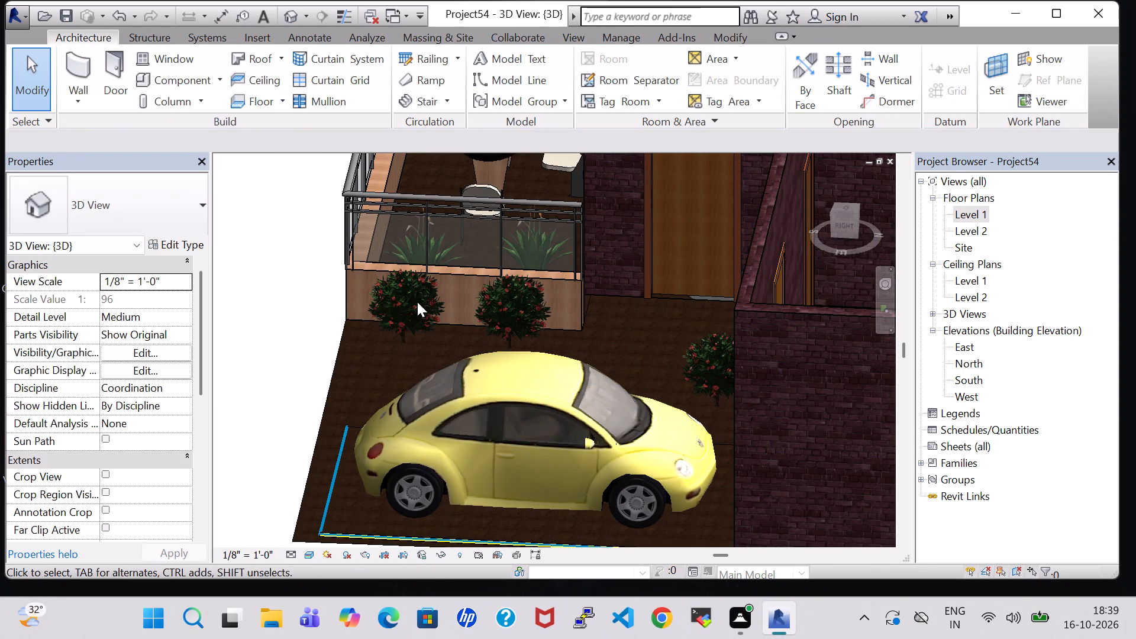
left_click(417, 323)
left_click(385, 369)
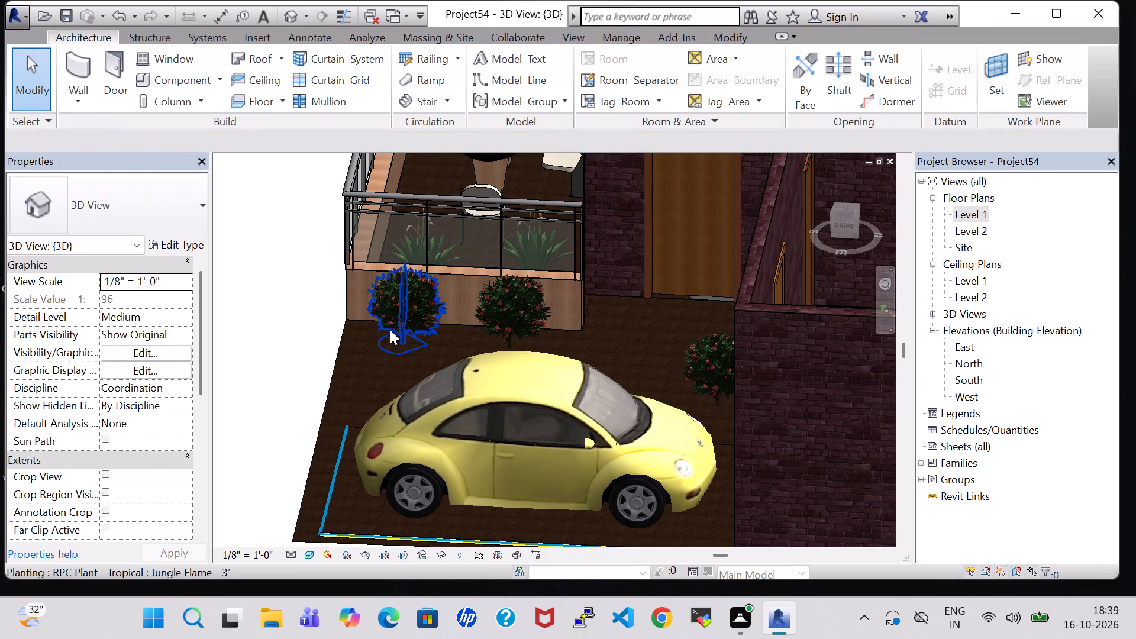
left_click(392, 325)
key("Down")
key("Down")
key("Left")
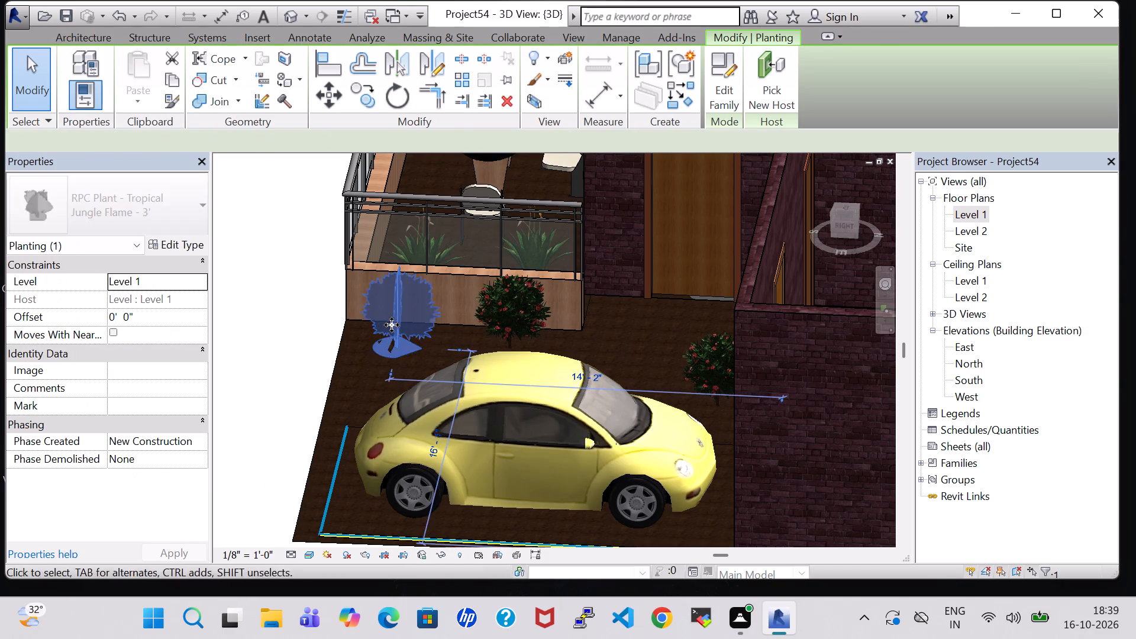
key("Left")
key("Left")
left_click(626, 337)
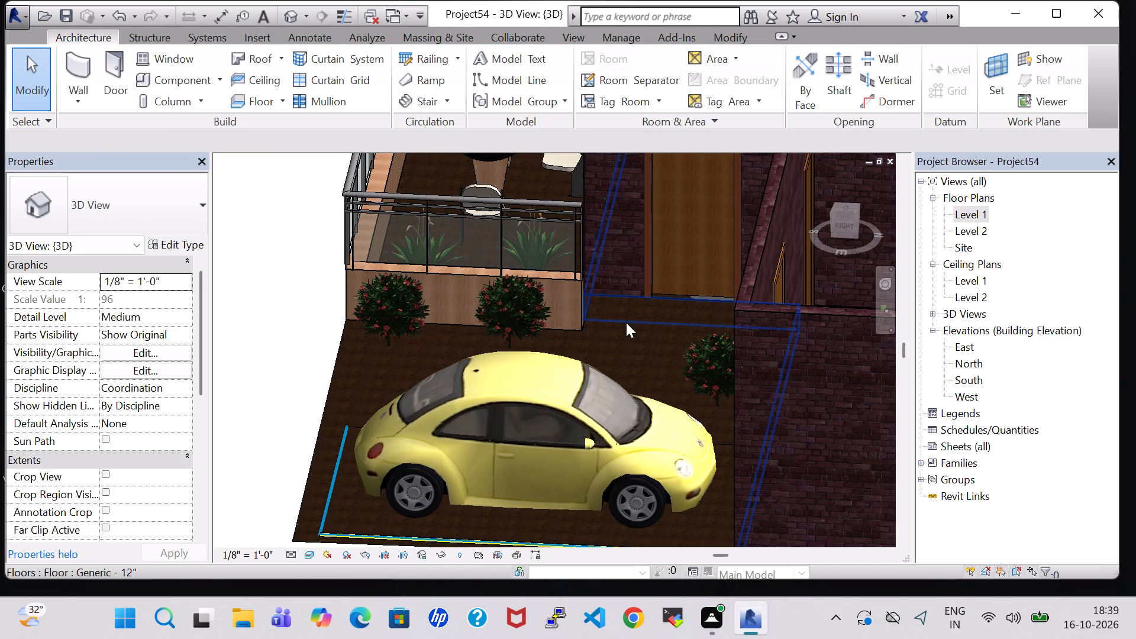
In the Level 1 floor plan, place a tagged room in the railed sit-out around the oval table.
middle_click_drag(620, 319, 666, 387, "shift")
middle_click_drag(490, 384, 608, 315, "shift")
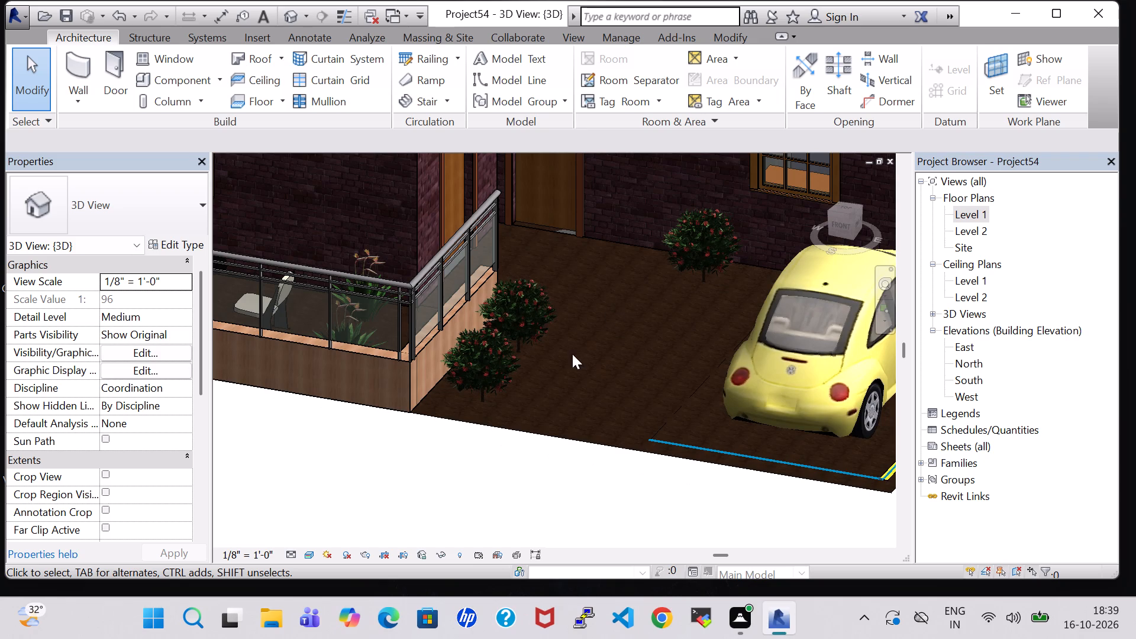
middle_click_drag(572, 354, 606, 343, "shift")
middle_click_drag(606, 343, 607, 334, "shift")
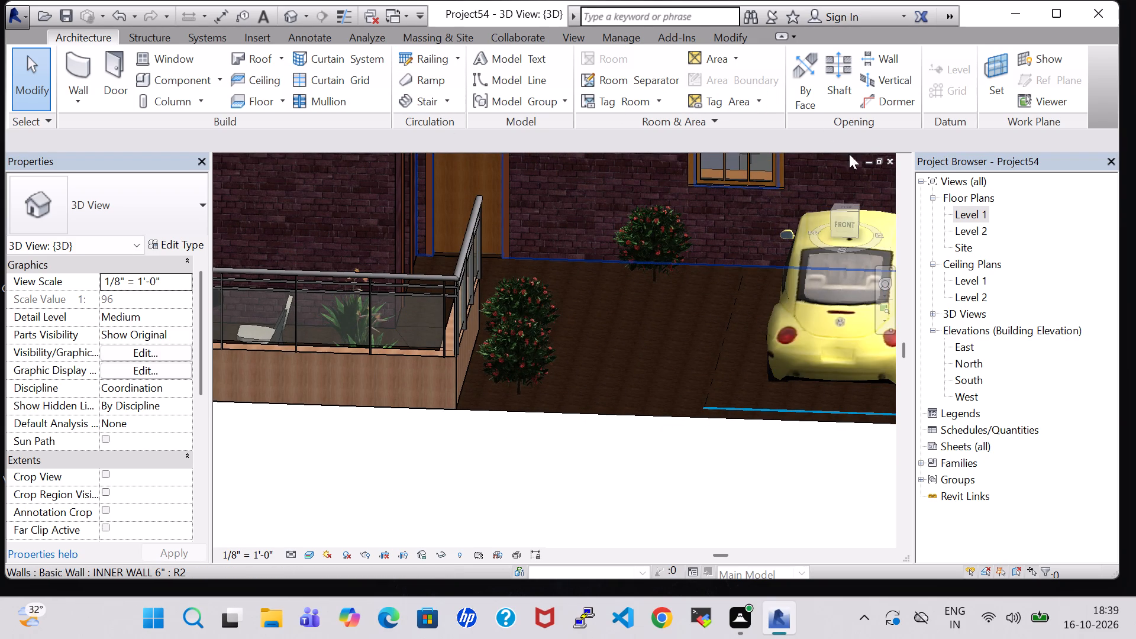
double_click(972, 213)
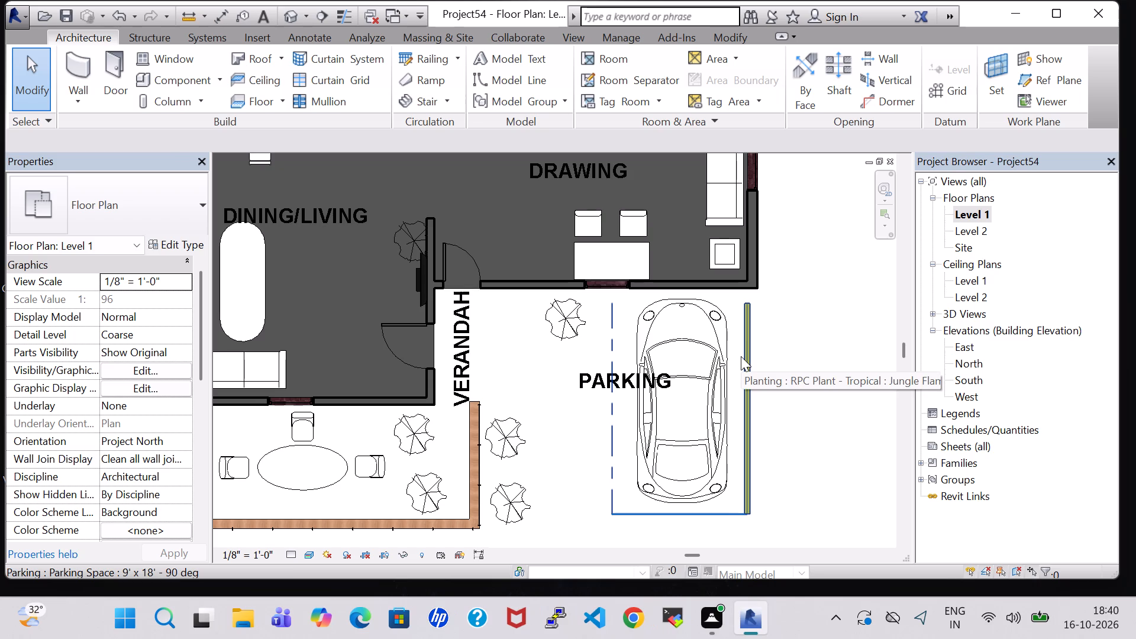
scroll(741, 356, "down", 2)
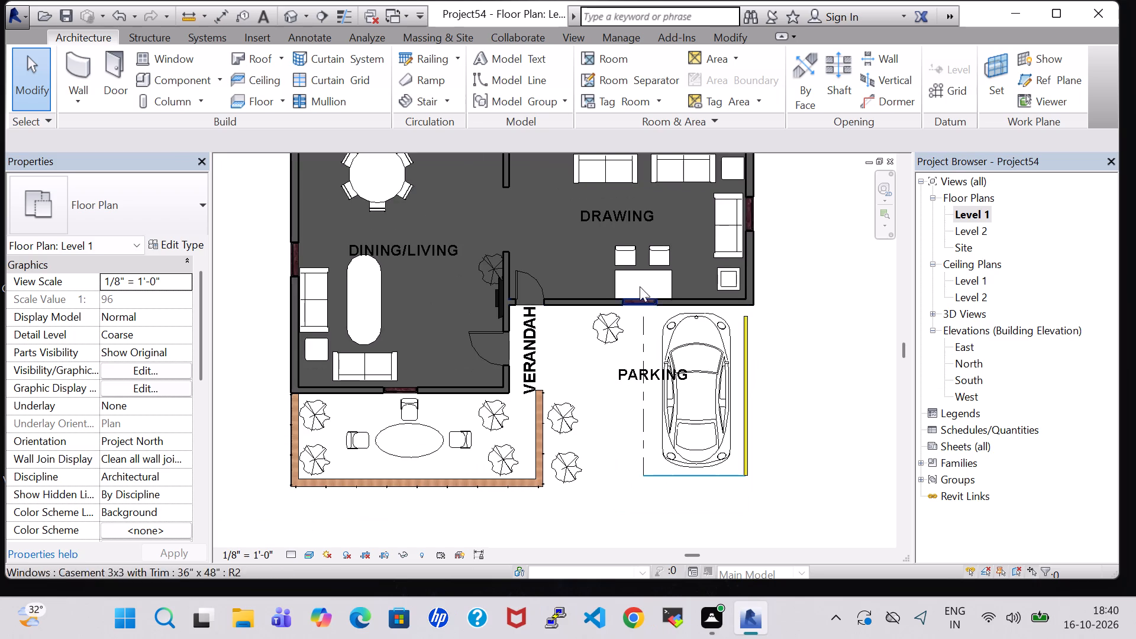
left_click(616, 58)
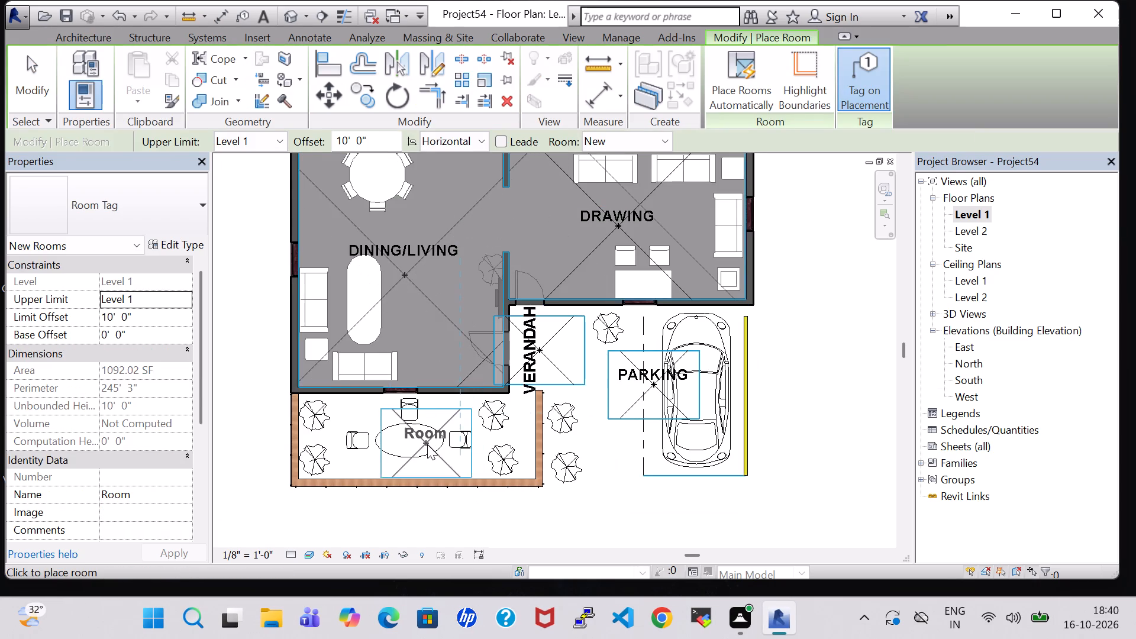
left_click(427, 444)
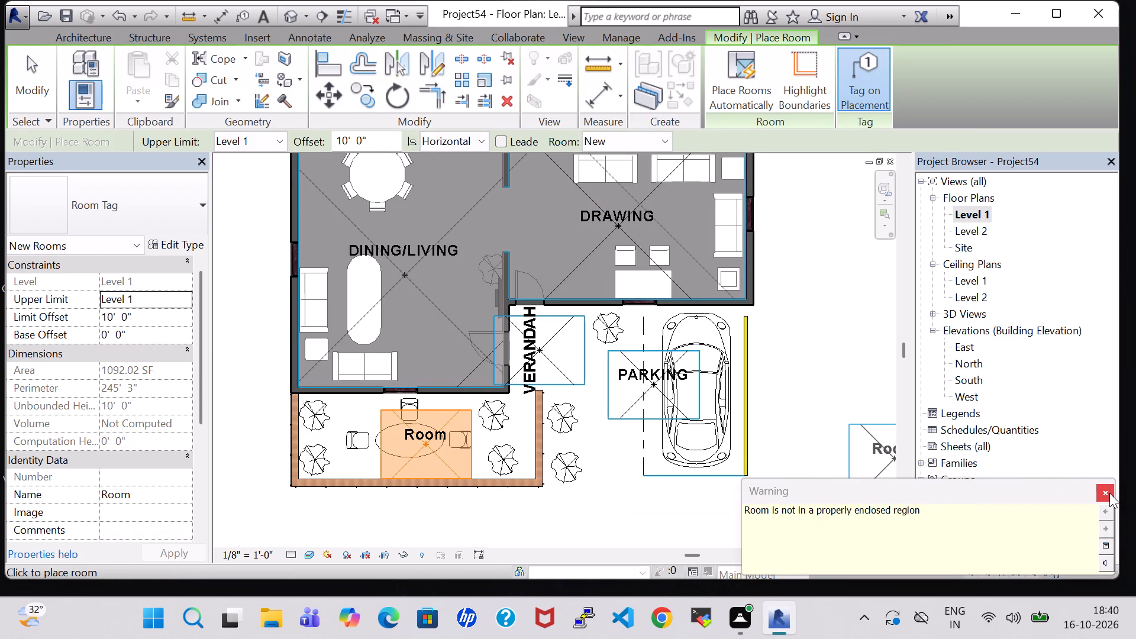
left_click(1109, 493)
key("Escape")
key("Escape")
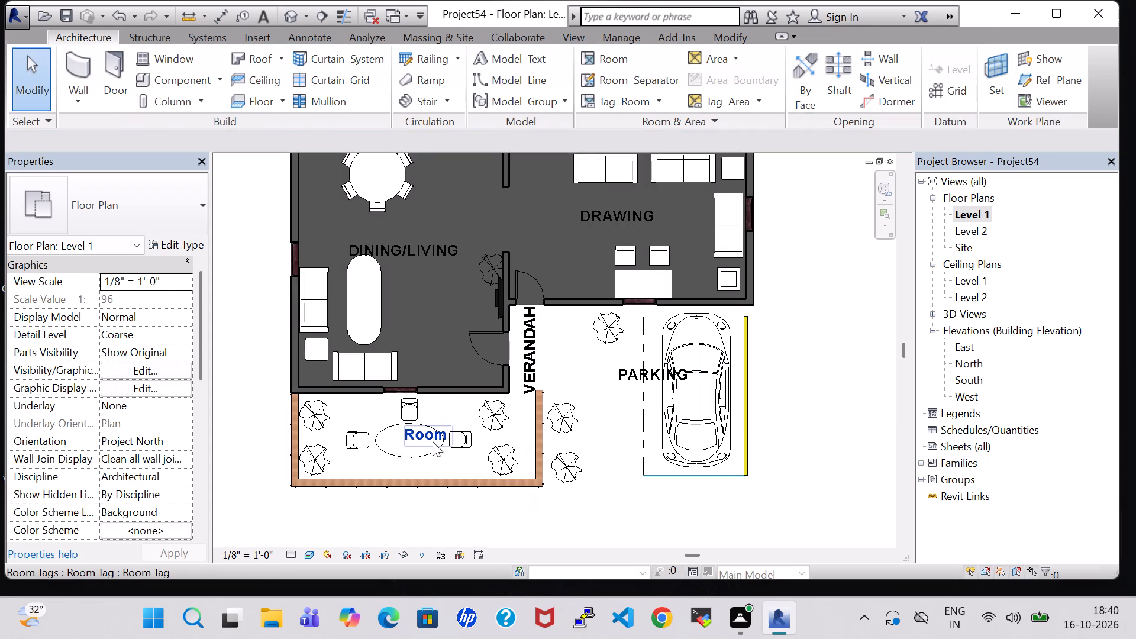
Rename the sit-out's new room tag as LAWN.
double_click(433, 437)
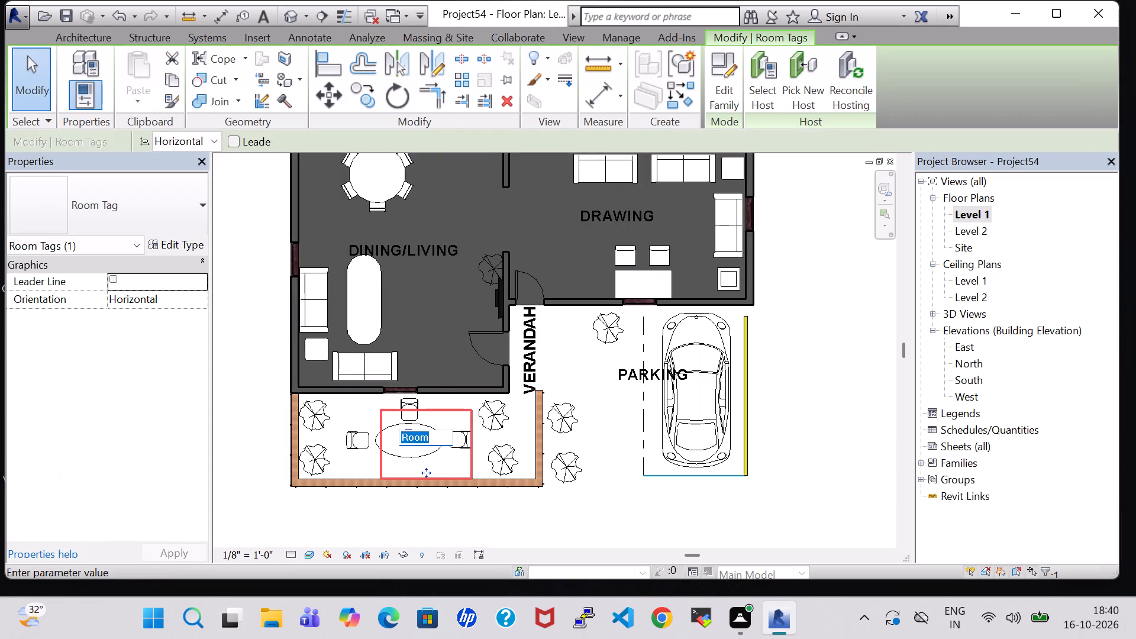
key("BackSpace")
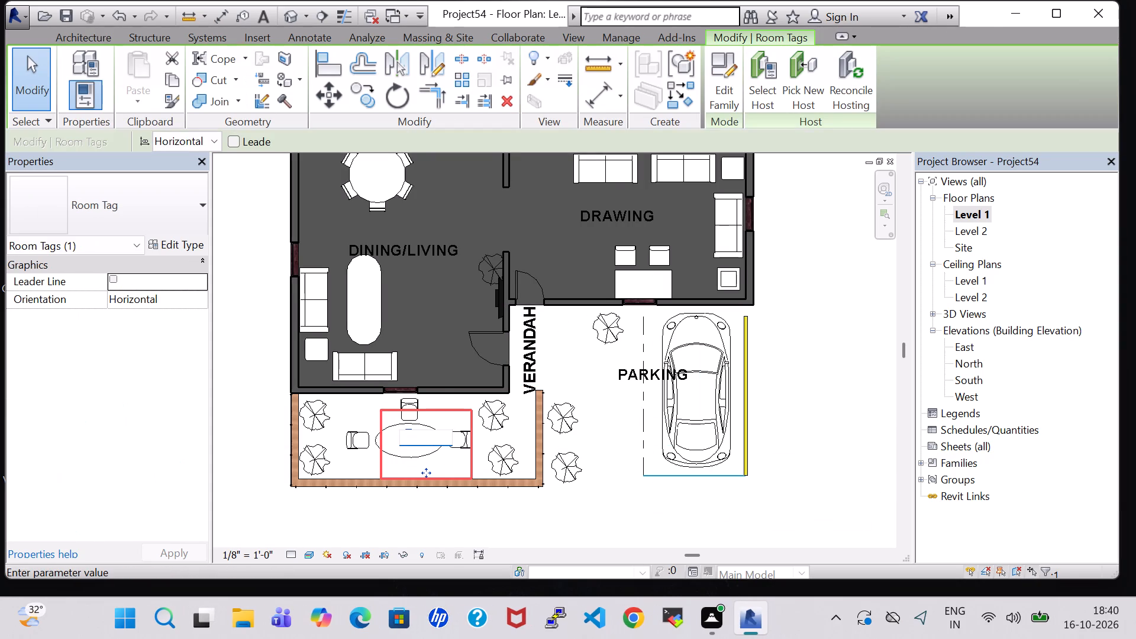
type("LAW")
key("n")
key("Return")
Shift the LAWN tag so it sits centred on the oval table in the sit-out.
key("Left")
key("Left")
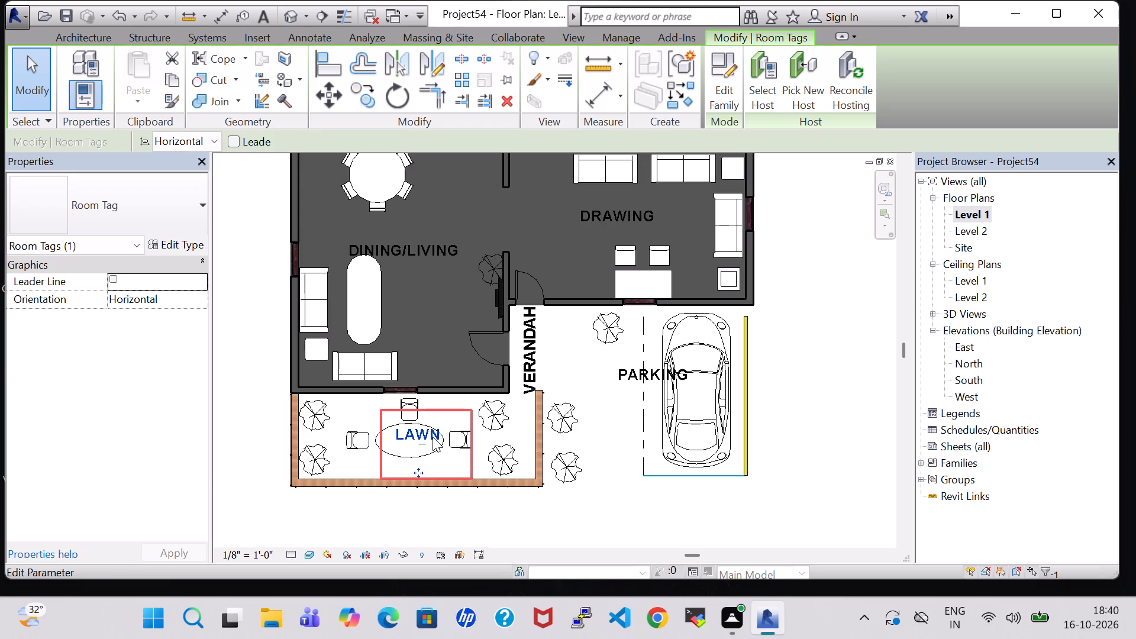
key("Left")
key("Left")
key("Down")
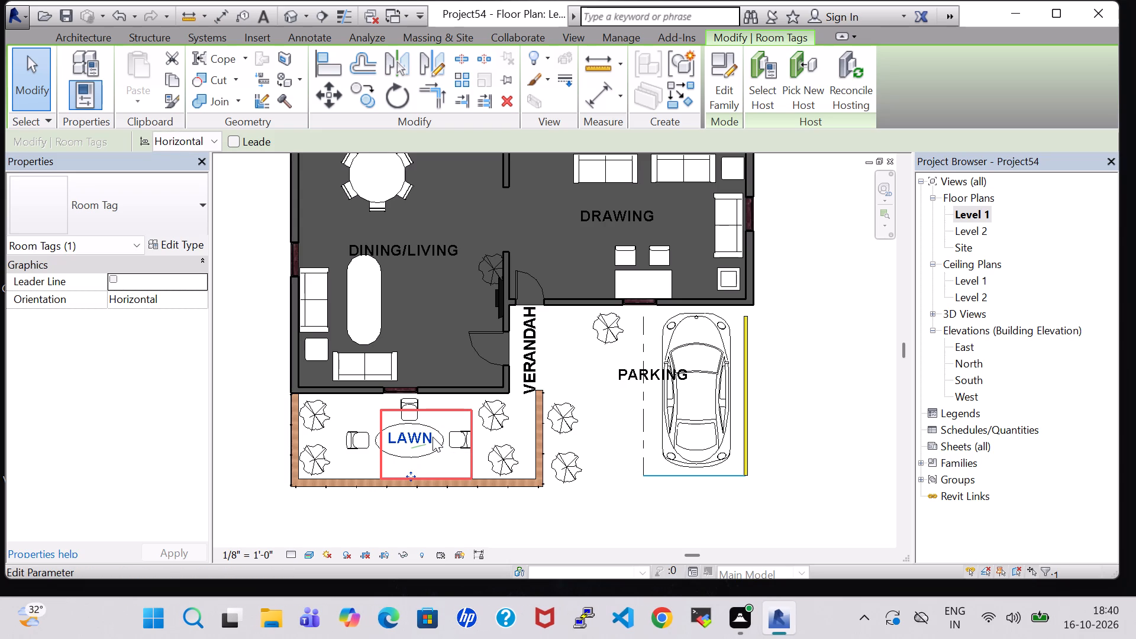
left_click(848, 411)
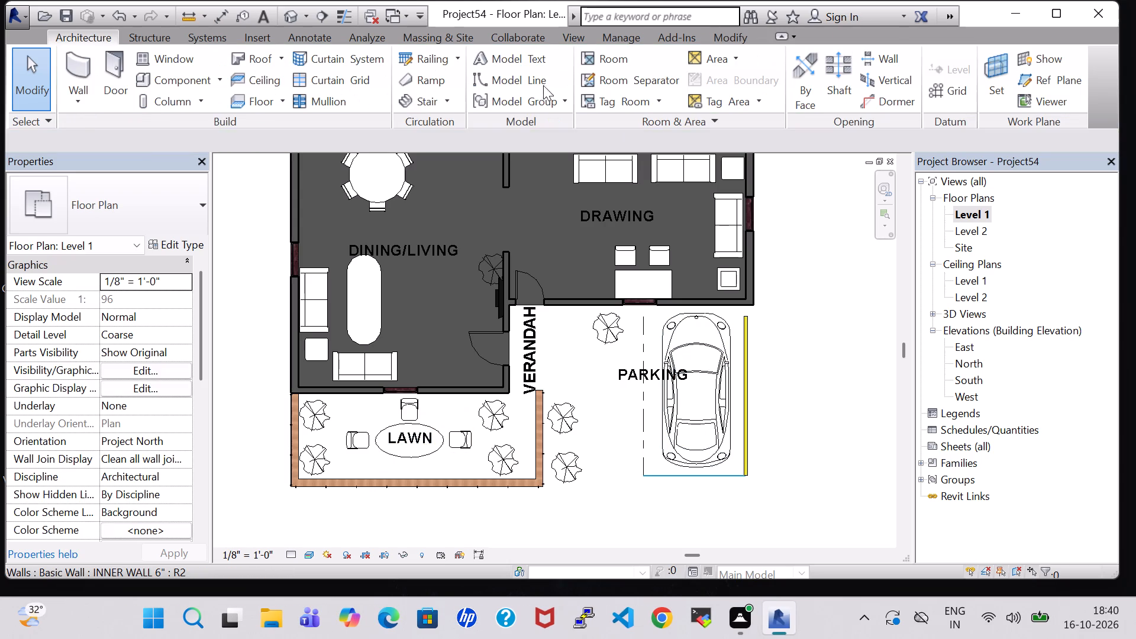
Return to the 3D view and examine the sit-out, parking-area plants and furnished rooms from the front and from above.
left_click(285, 19)
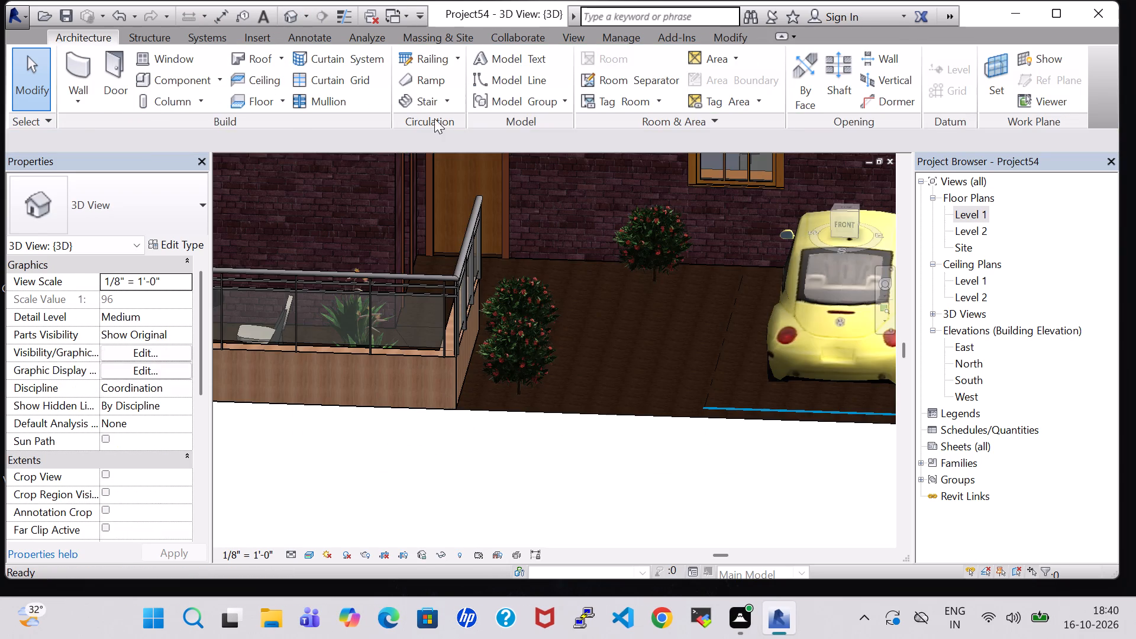
scroll(756, 209, "down", 5)
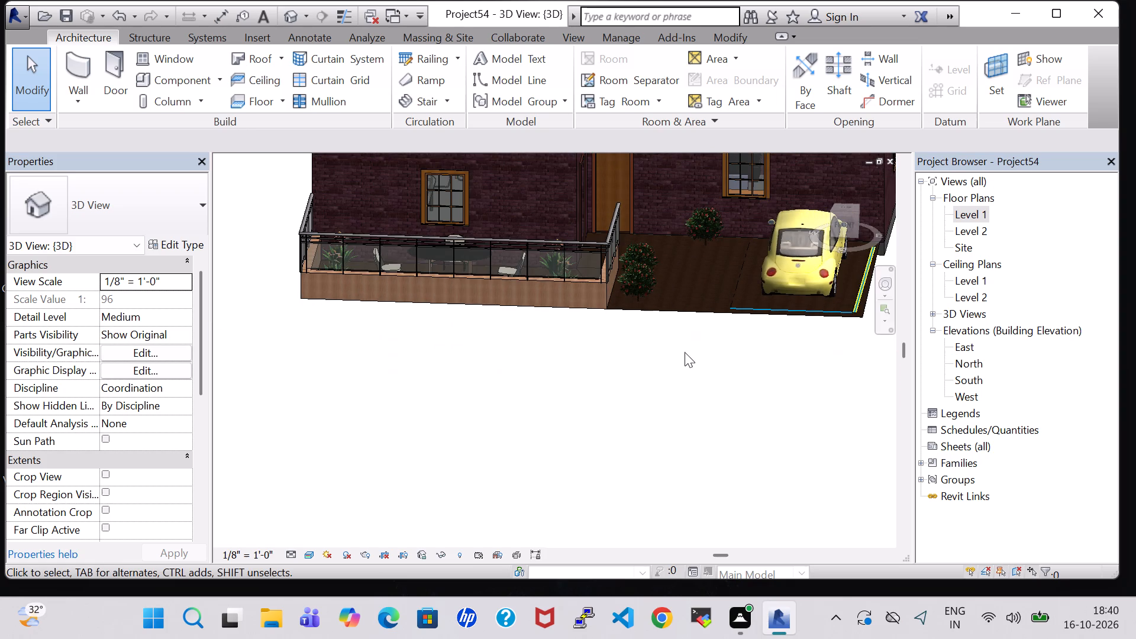
middle_click_drag(679, 345, 709, 394, "shift")
scroll(688, 335, "up", 1)
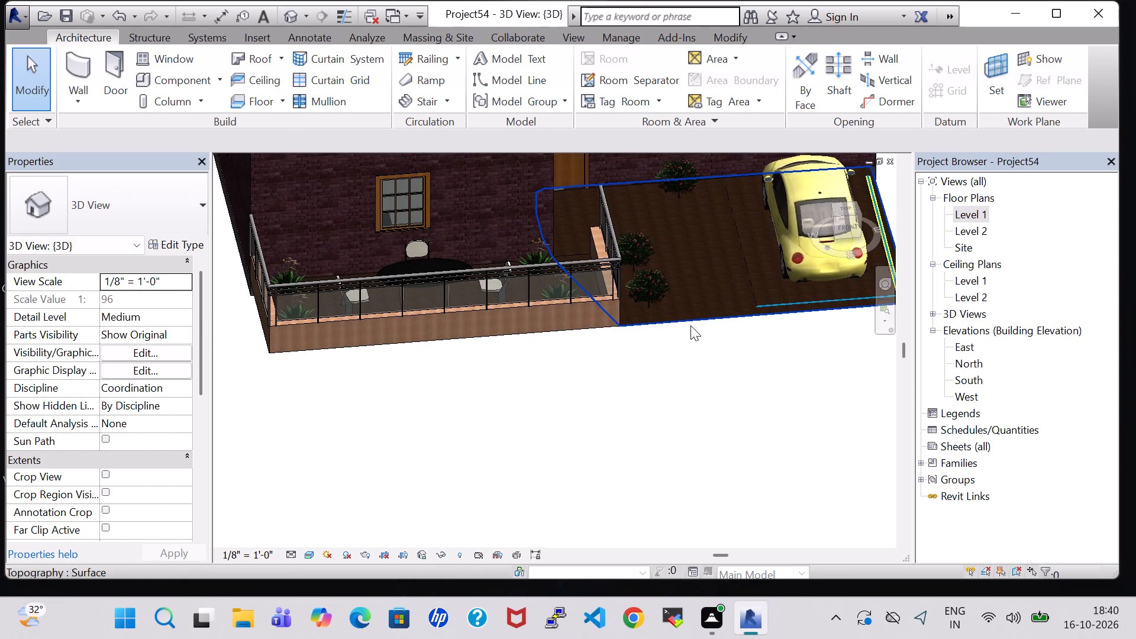
middle_click_drag(690, 325, 676, 350, "shift")
left_click(716, 396)
middle_click_drag(693, 198, 690, 251)
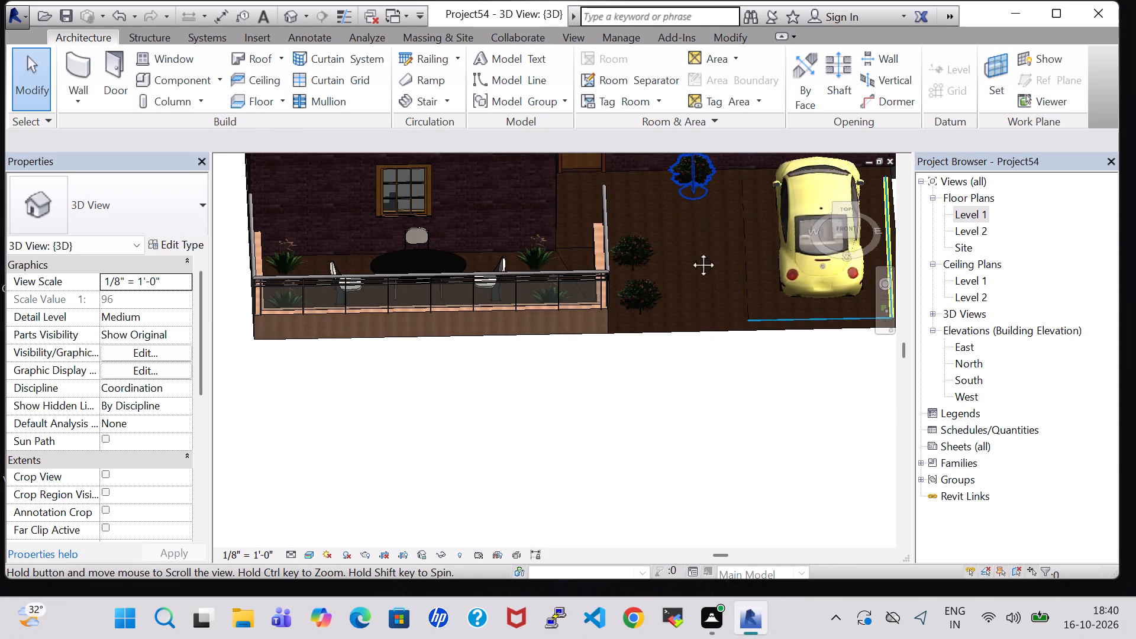
middle_click_drag(690, 251, 675, 306)
scroll(676, 306, "up", 1)
left_click(713, 470)
scroll(689, 354, "down", 2)
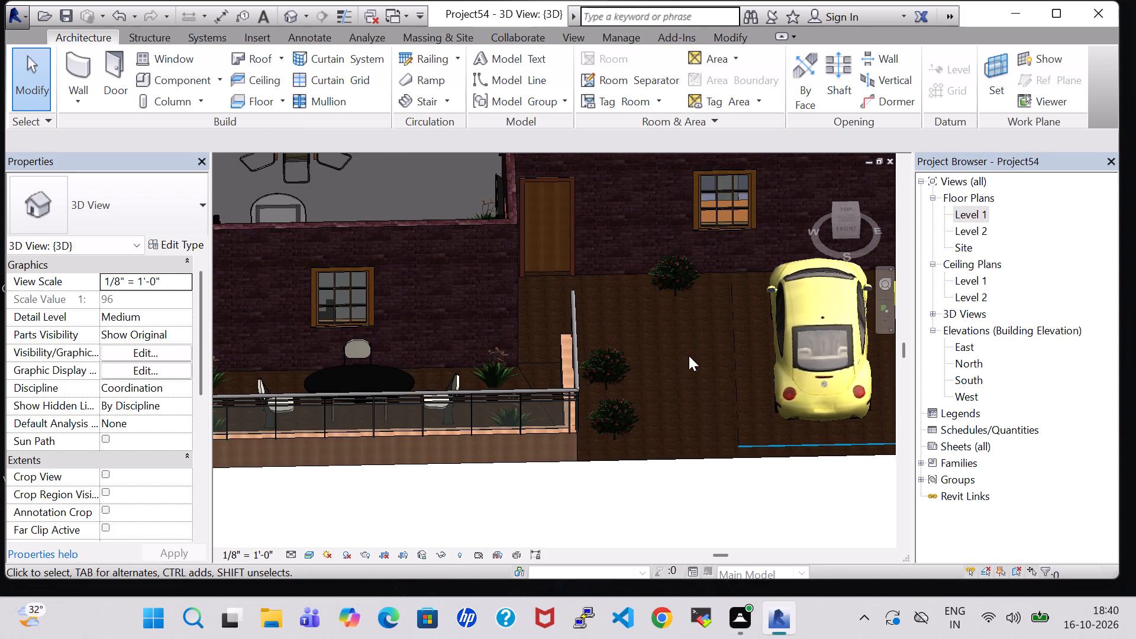
scroll(689, 356, "down", 2)
middle_click_drag(698, 280, 697, 343, "shift")
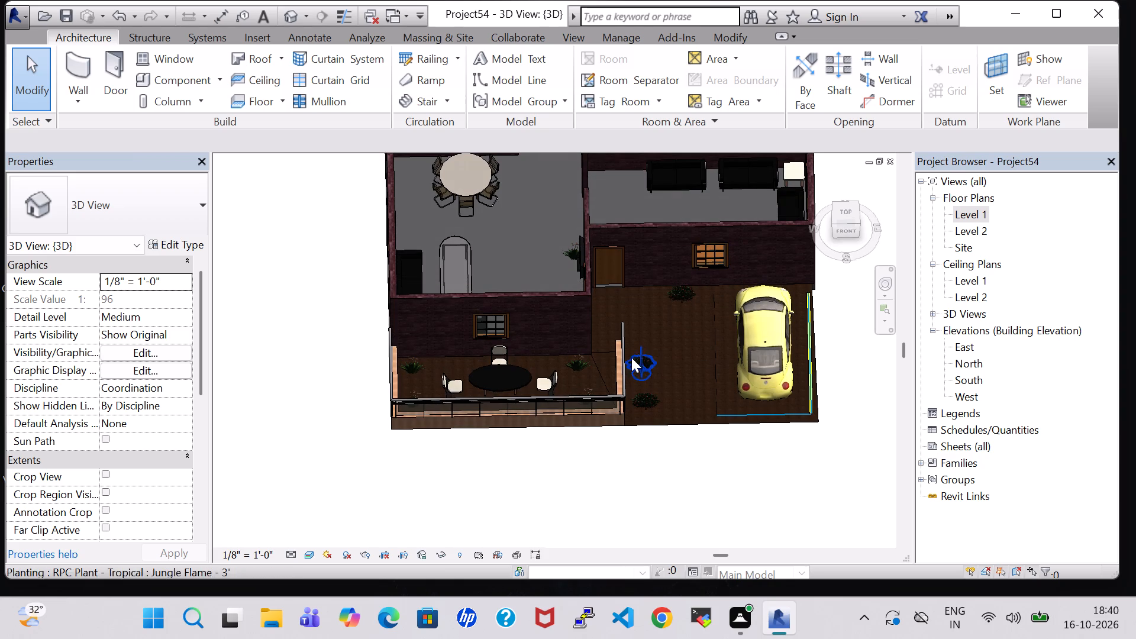
scroll(615, 298, "up", 7)
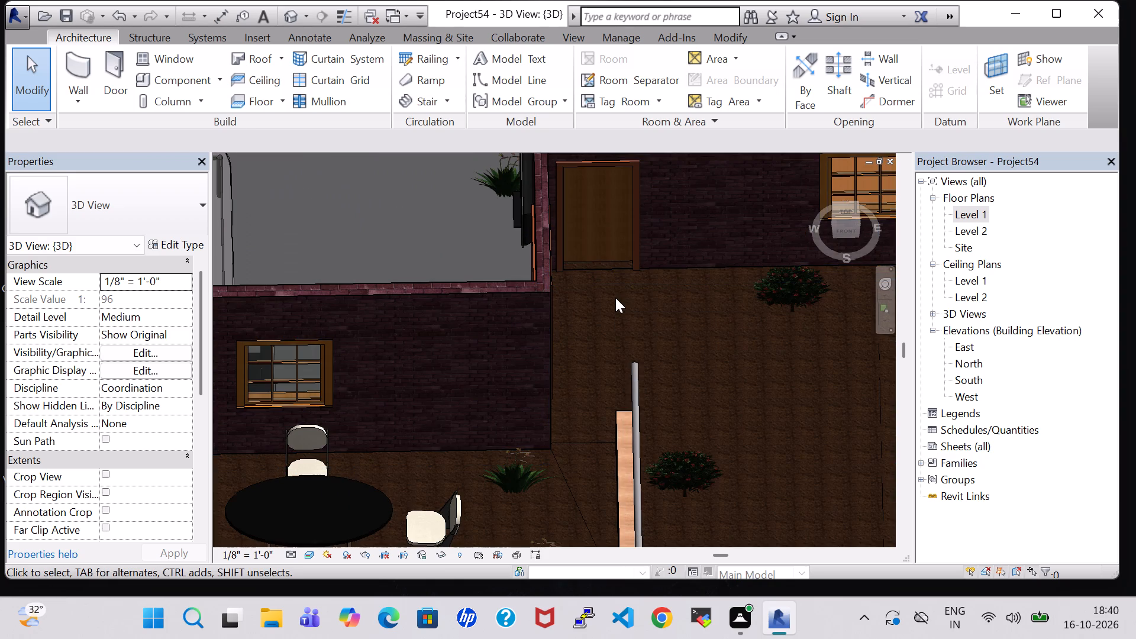
scroll(641, 298, "down", 6)
middle_click_drag(654, 307, 593, 367)
middle_click_drag(475, 262, 475, 267, "shift")
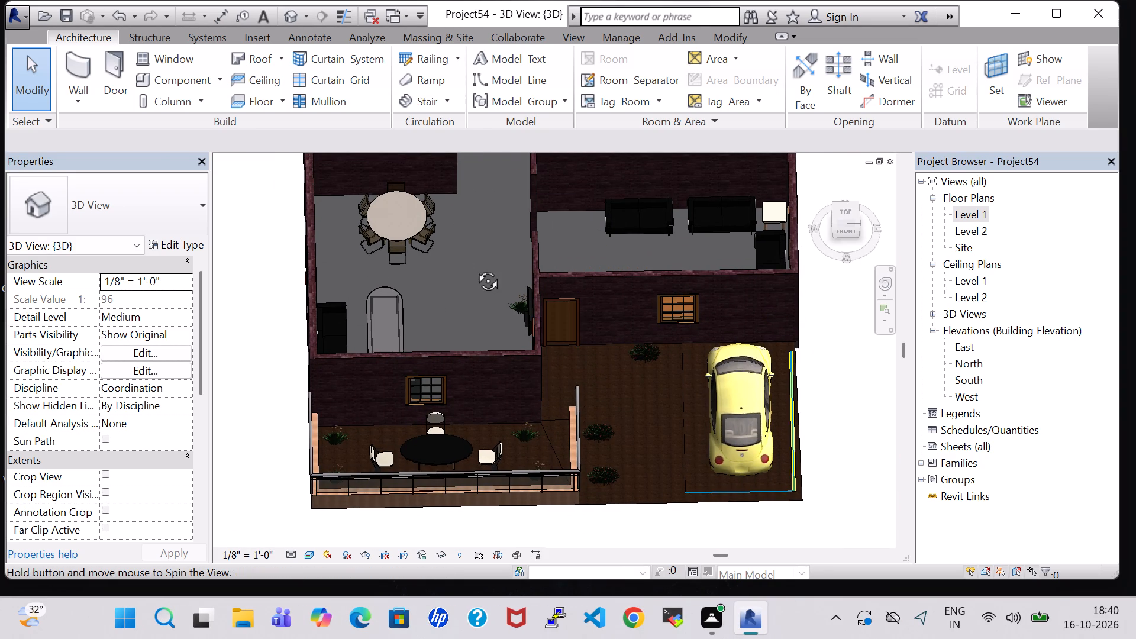
middle_click_drag(475, 267, 475, 327, "shift")
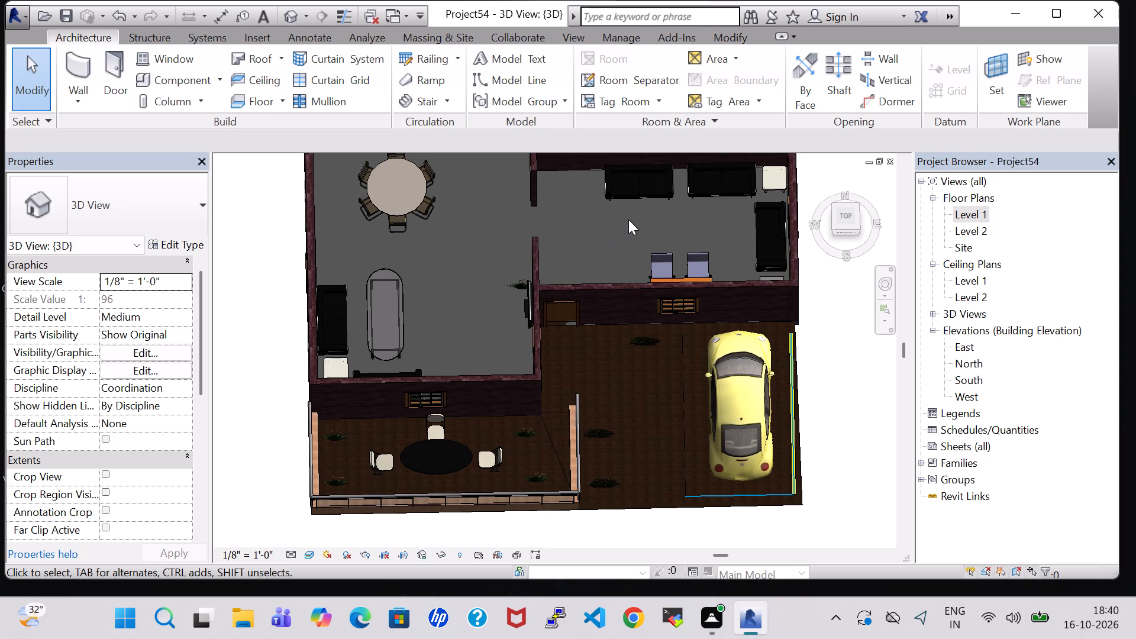
middle_click_drag(622, 218, 619, 322)
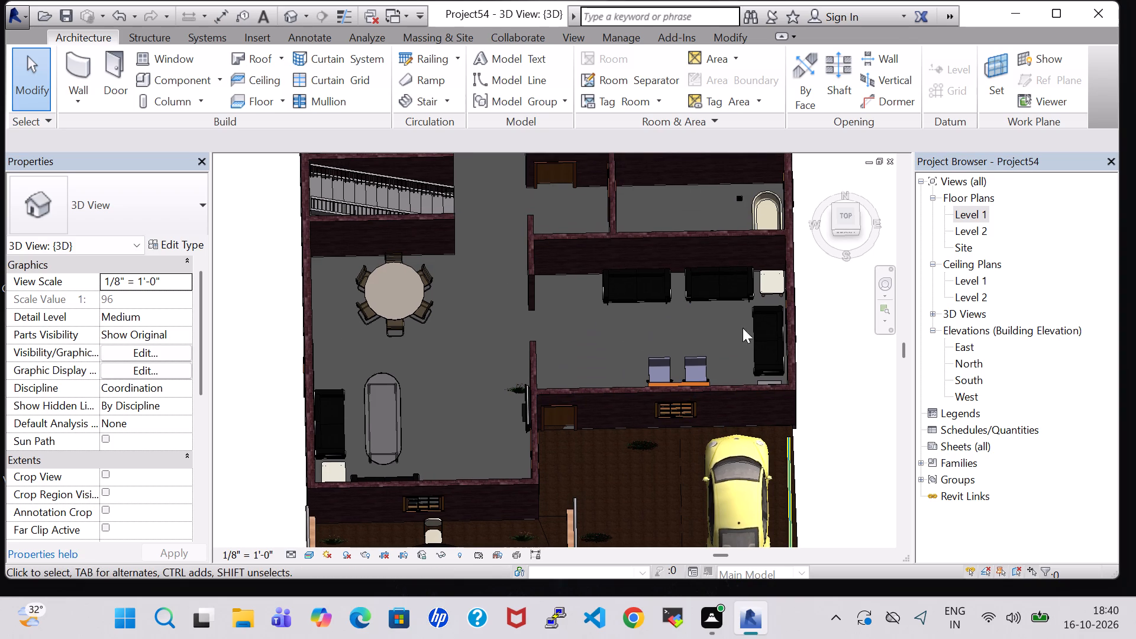
Examine the furnished rooms from above in the 3D view, from the dining and drawing areas back to the kitchen and bedroom.
middle_click_drag(569, 301, 580, 363, "shift")
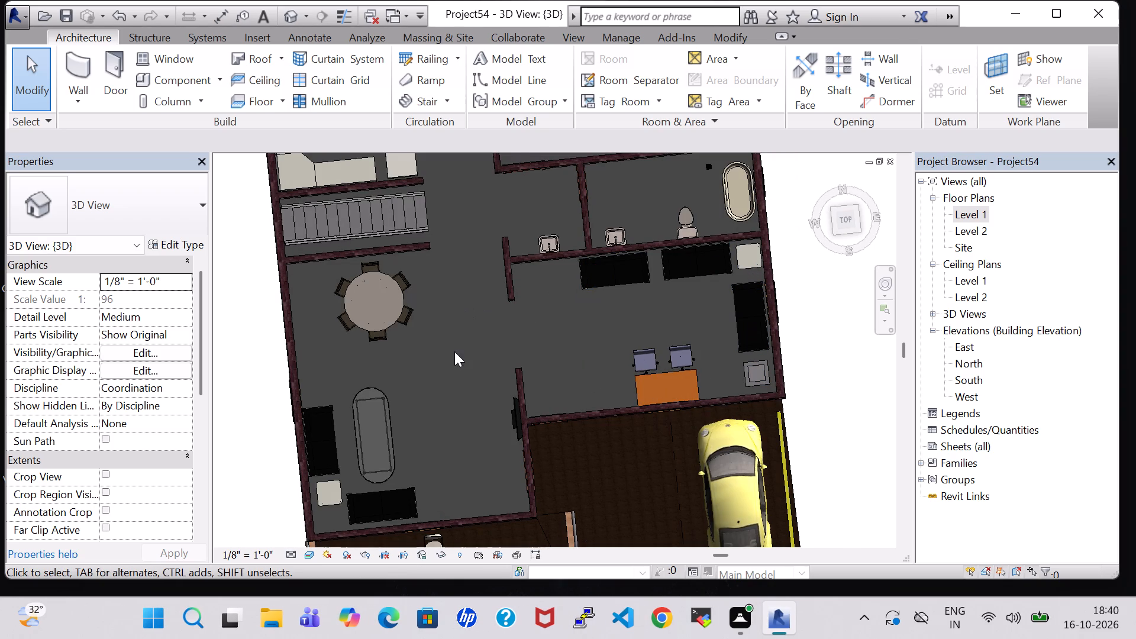
middle_click_drag(454, 351, 465, 443)
scroll(573, 344, "up", 1)
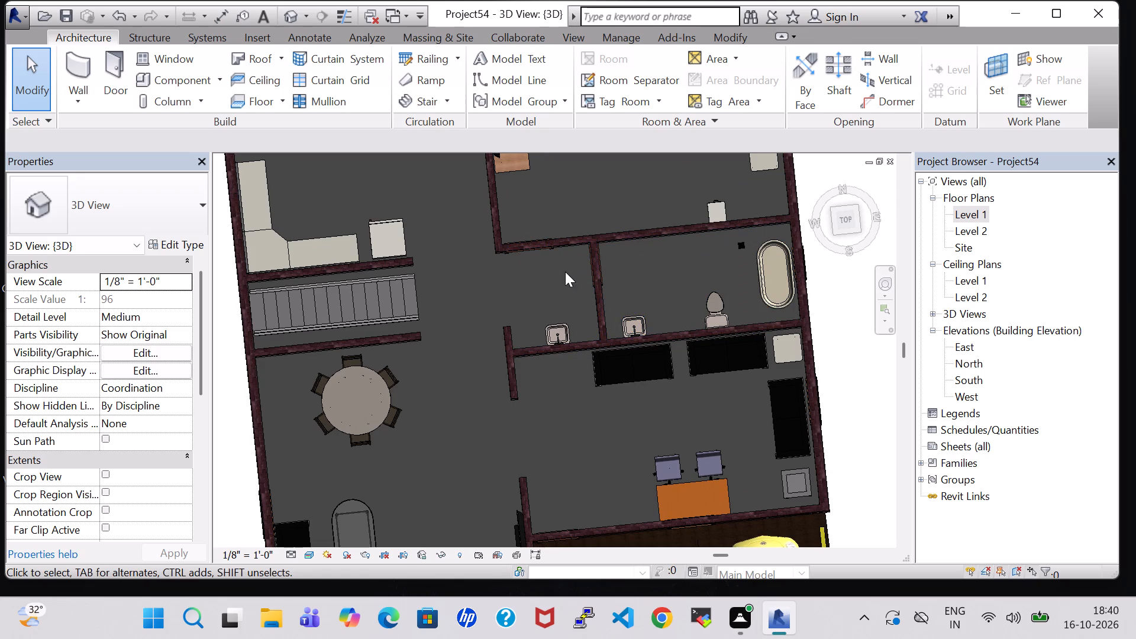
middle_click_drag(565, 272, 562, 380)
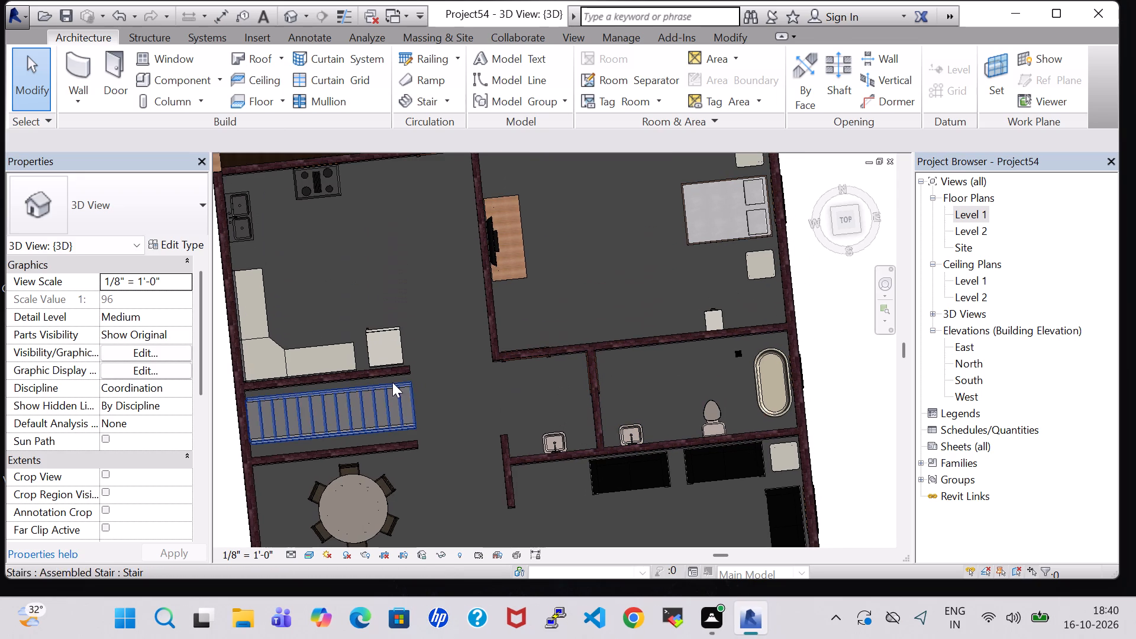
scroll(313, 299, "up", 1)
scroll(531, 276, "down", 2)
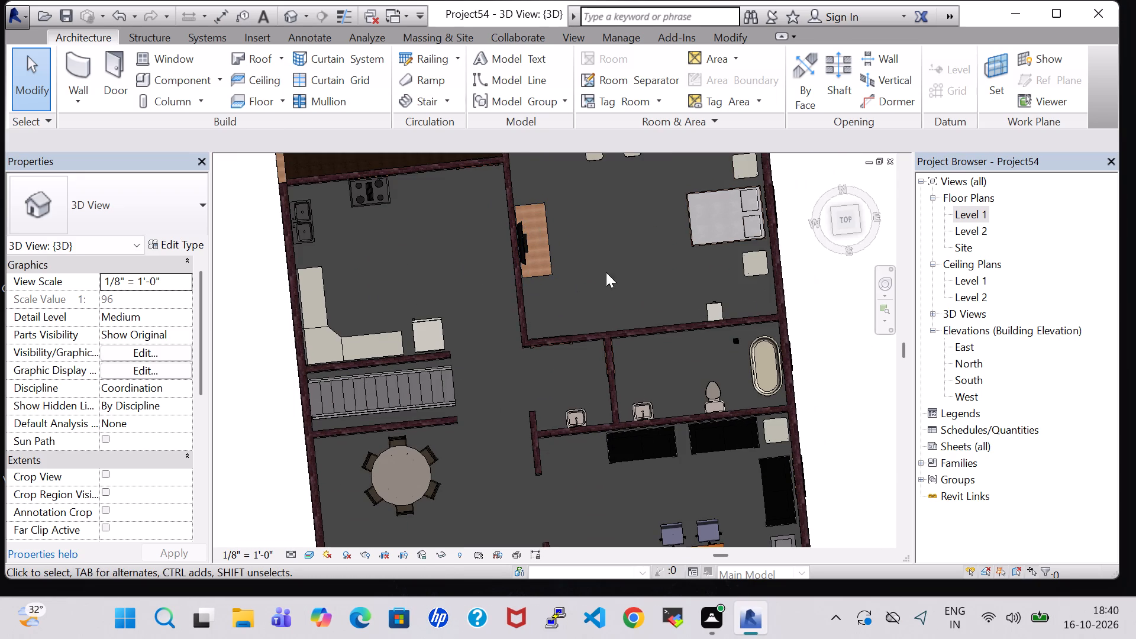
middle_click_drag(648, 229, 624, 324)
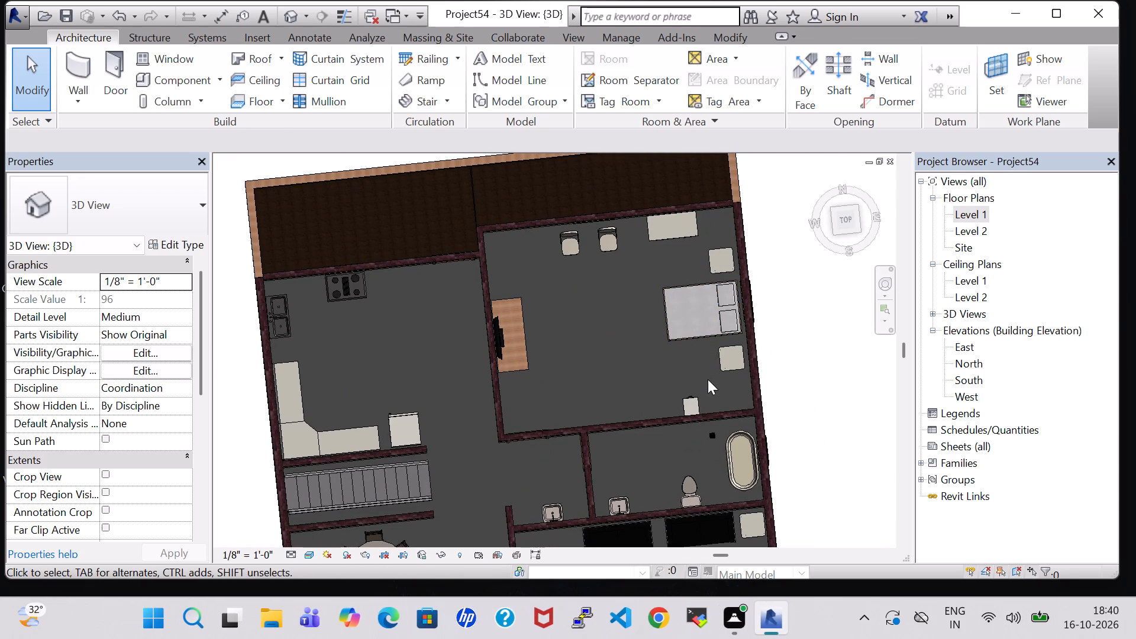
In the Level 1 plan, start a footprint roof based on Level 2 and trace the kitchen's 18'-8" rear wall and the 1'-10" jog.
double_click(971, 214)
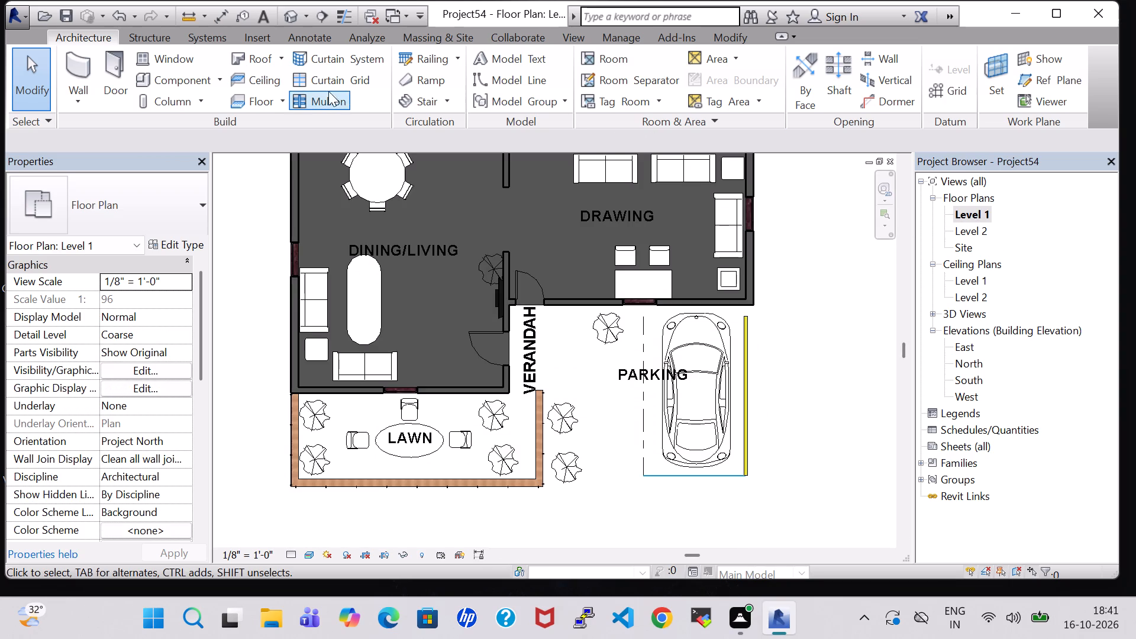
left_click(243, 95)
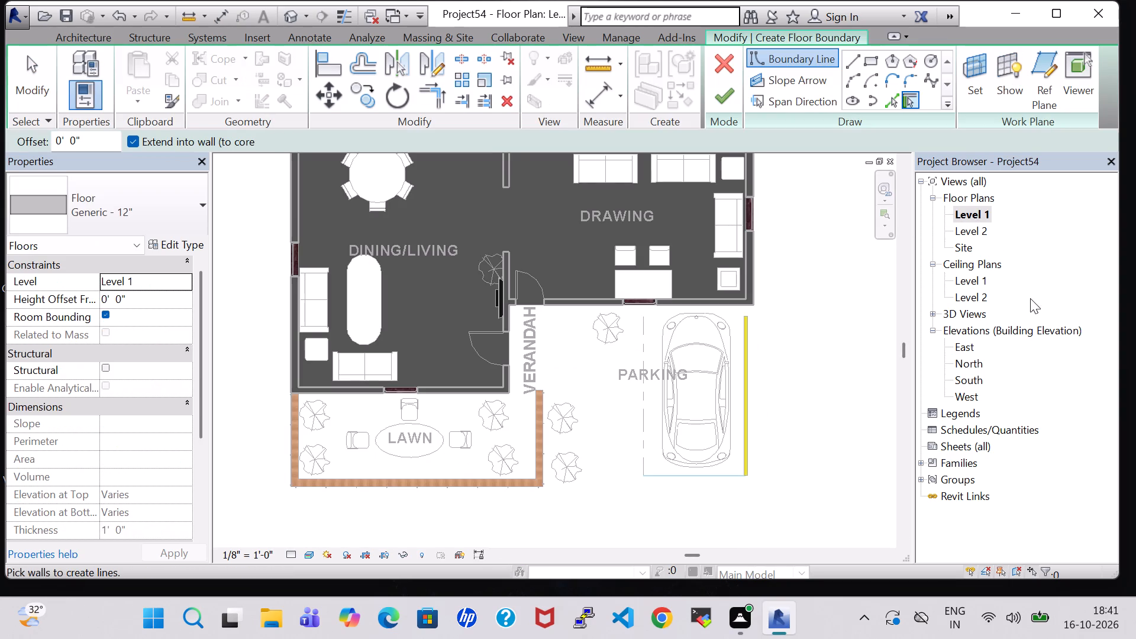
left_click(735, 53)
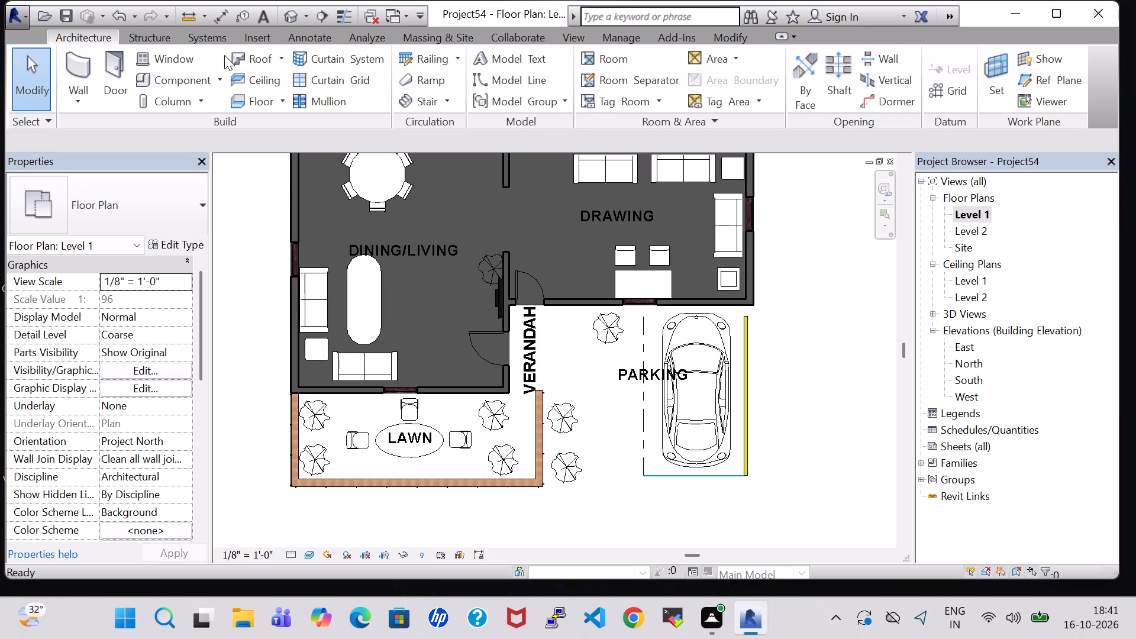
left_click(235, 55)
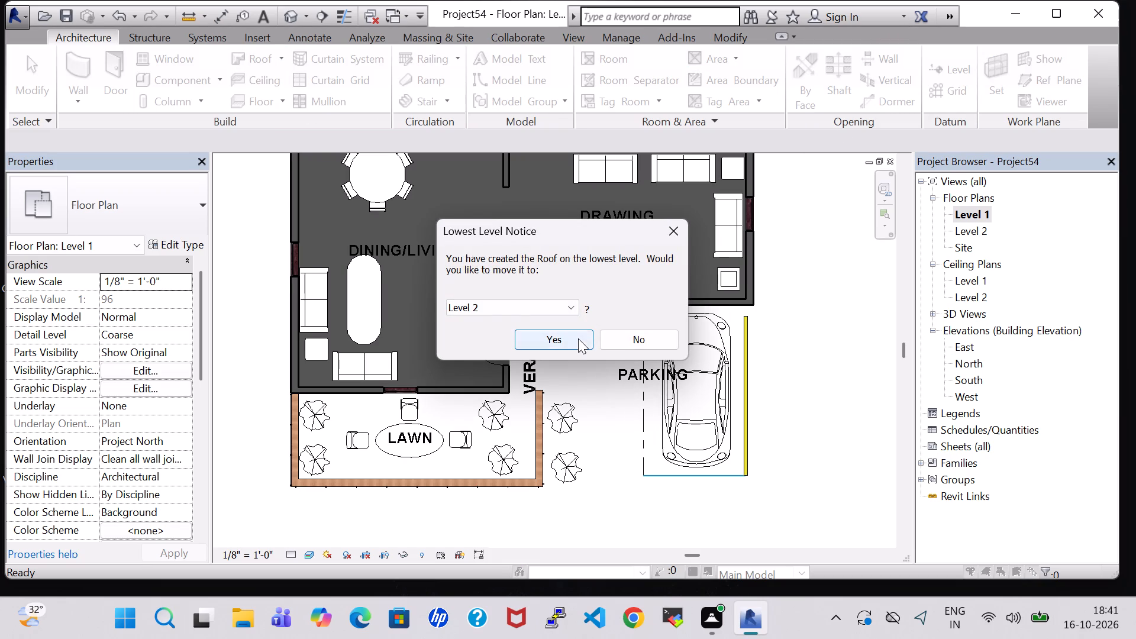
left_click(578, 338)
middle_click_drag(808, 199, 844, 357)
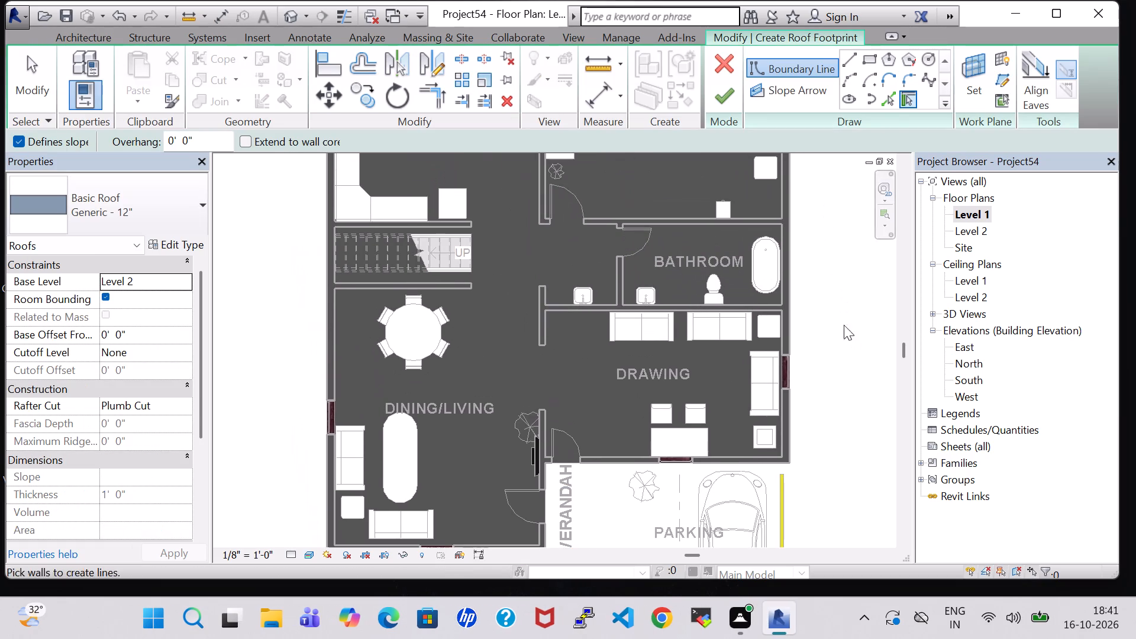
left_click(847, 65)
middle_click_drag(853, 189, 856, 319)
scroll(857, 220, "down", 2)
middle_click_drag(847, 214, 837, 341)
scroll(520, 305, "up", 7)
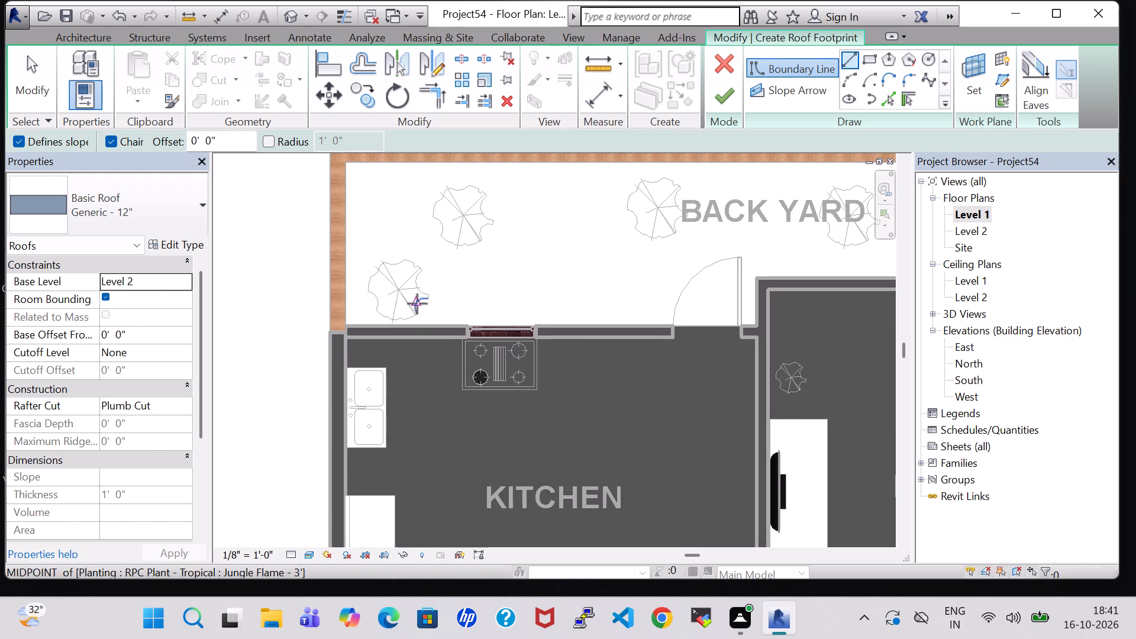
left_click(329, 324)
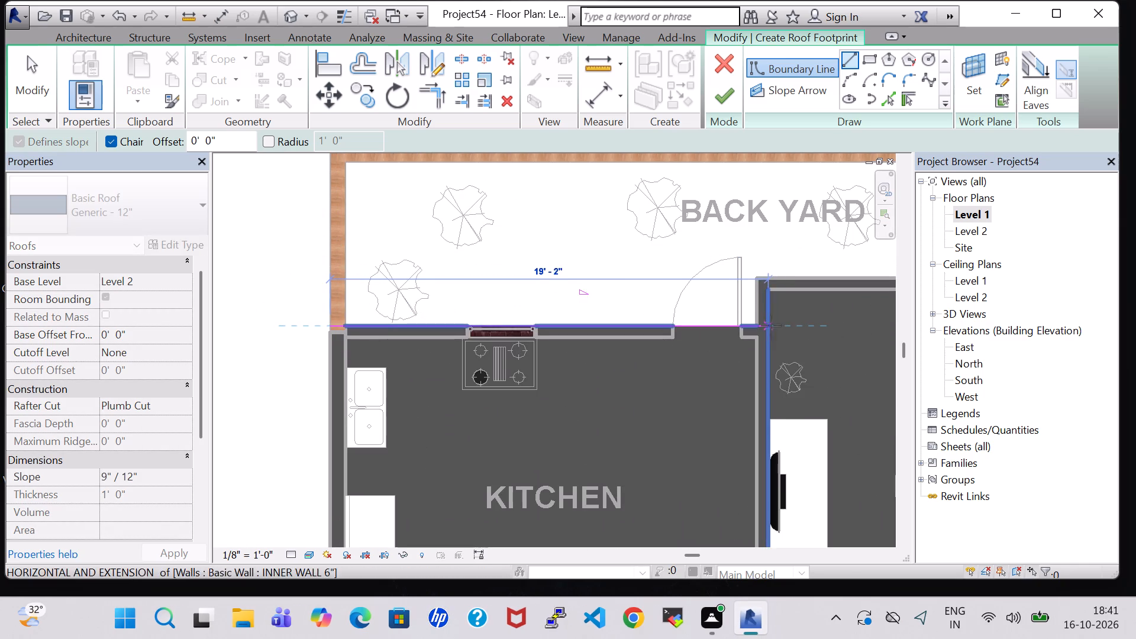
left_click(756, 325)
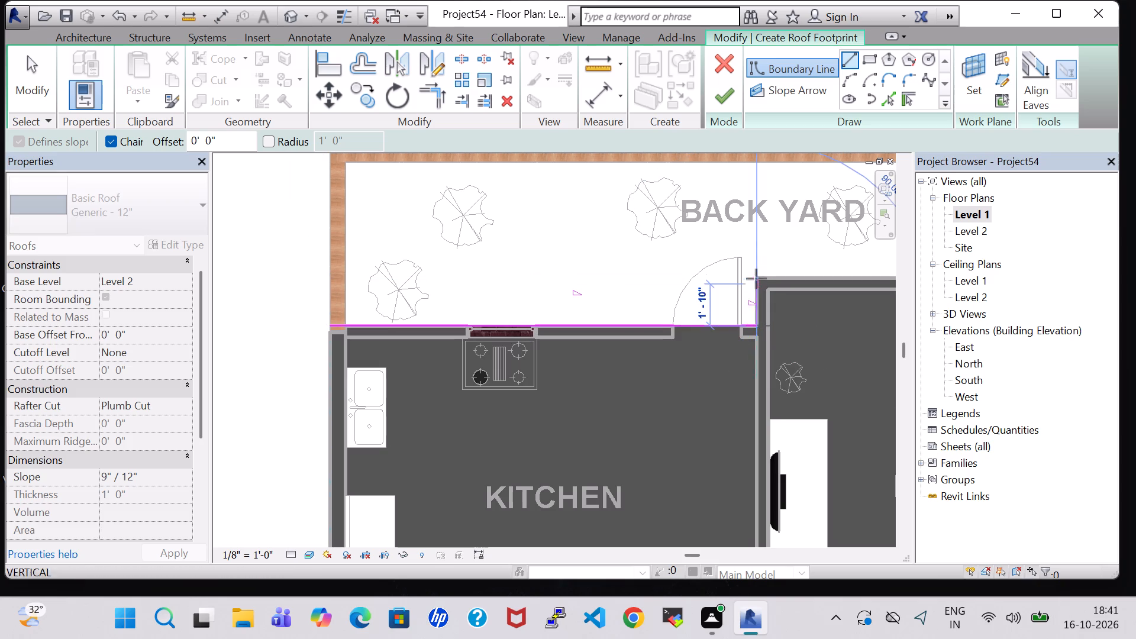
left_click(756, 276)
Continue the roof boundary 22'-0" along the bedroom's rear wall and along the east outer wall to the drawing room's front corner.
middle_click_drag(812, 277, 380, 282)
scroll(380, 282, "up", 1)
middle_click_drag(859, 280, 750, 277)
left_click(788, 279)
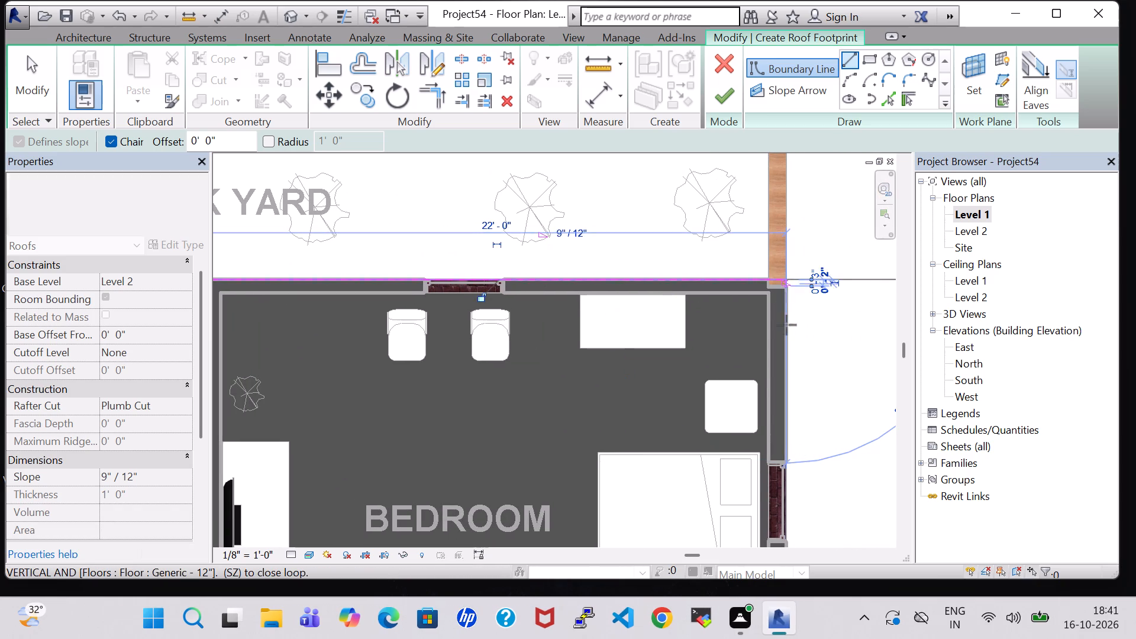
middle_click_drag(786, 441, 788, 146)
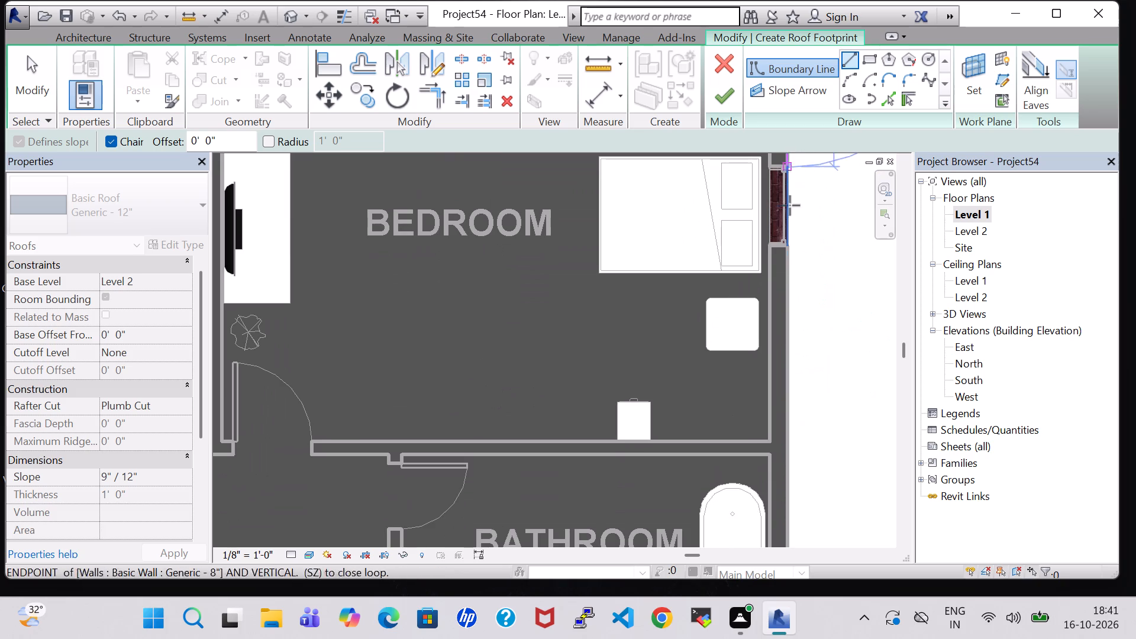
middle_click_drag(798, 333, 784, 135)
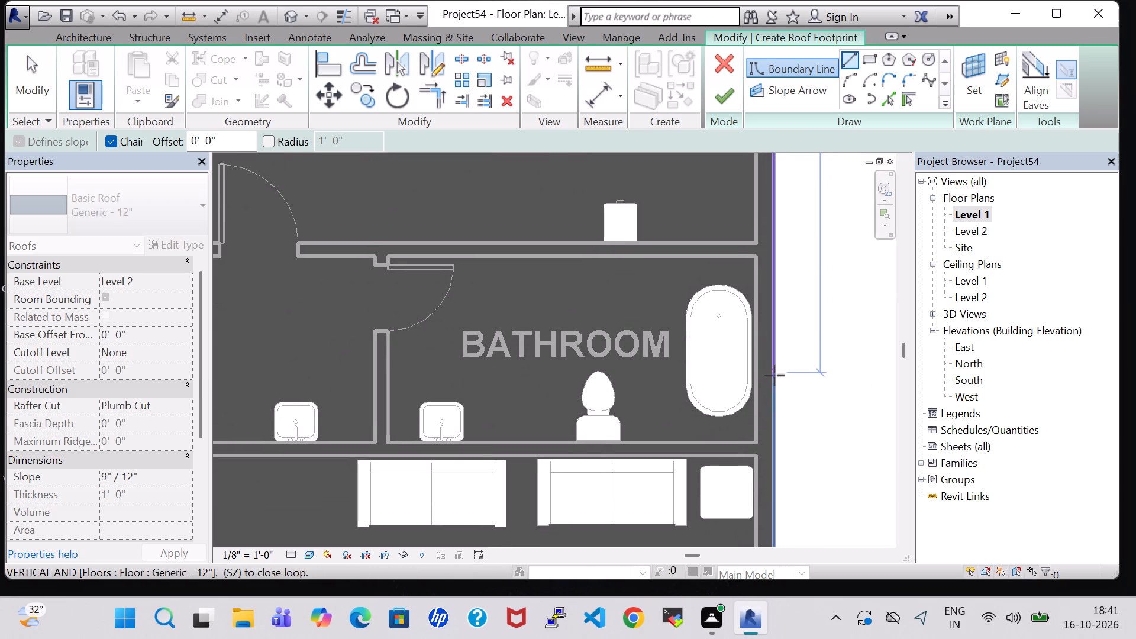
middle_click_drag(774, 375, 781, 159)
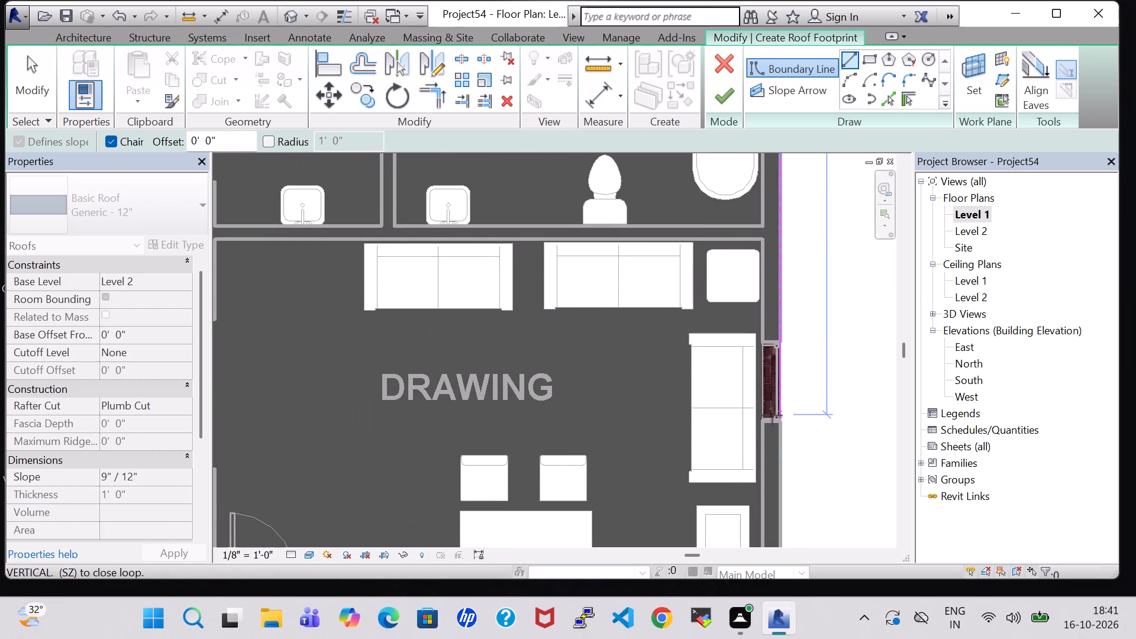
middle_click_drag(773, 470, 777, 235)
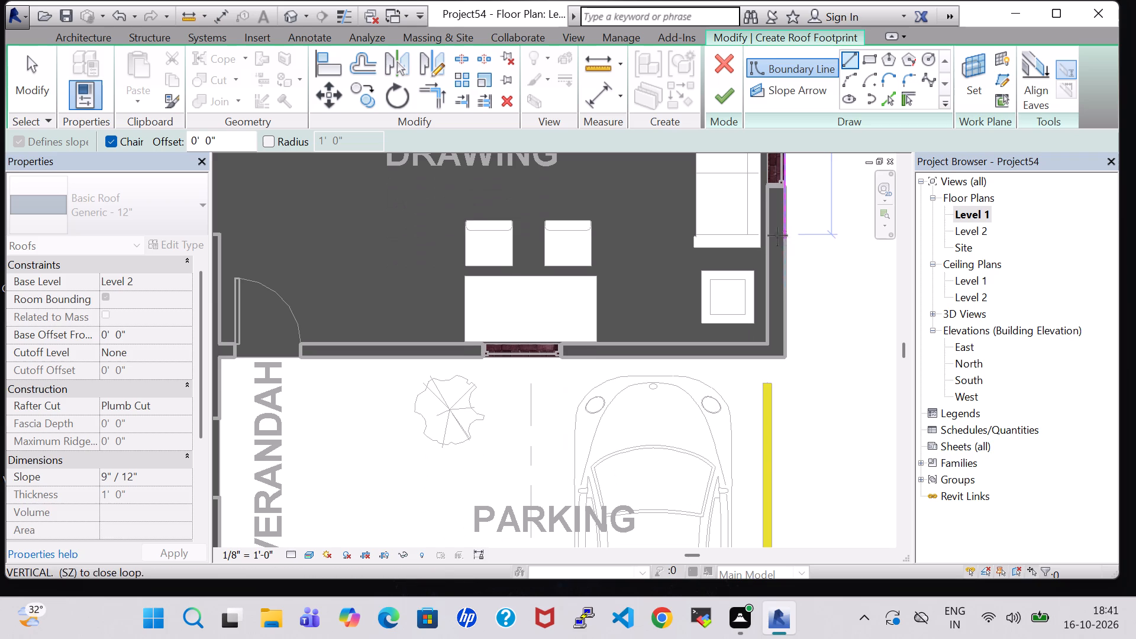
left_click(785, 356)
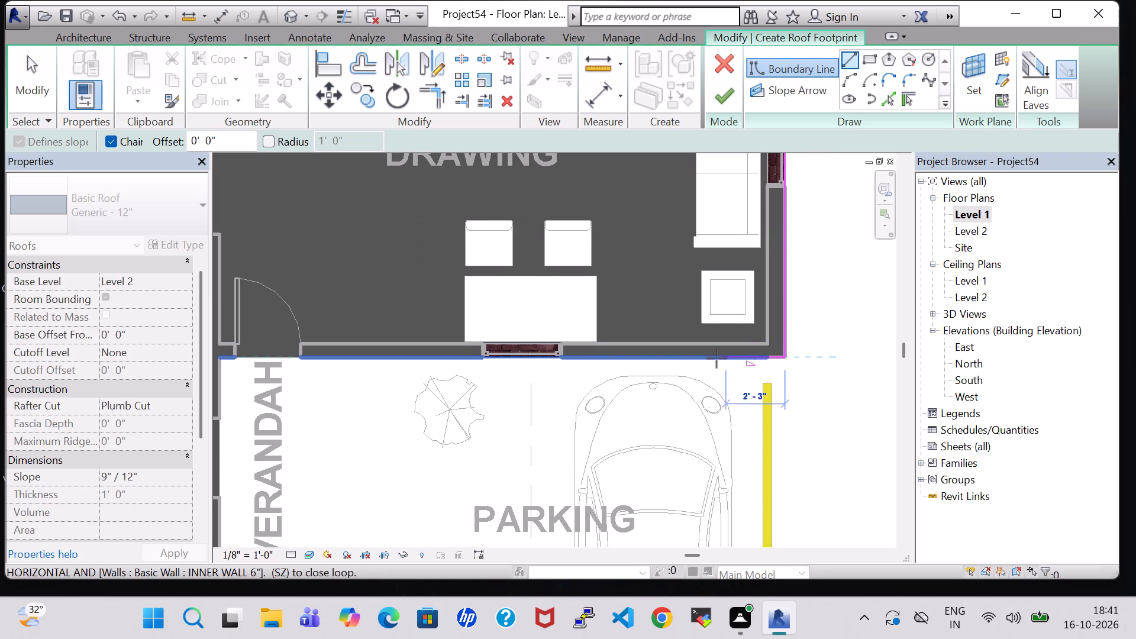
Continue the roof boundary 21'-6" along the drawing room's front wall and along the verandah wall to the lawn-side corner.
middle_click_drag(439, 352, 738, 351)
scroll(439, 352, "up", 1)
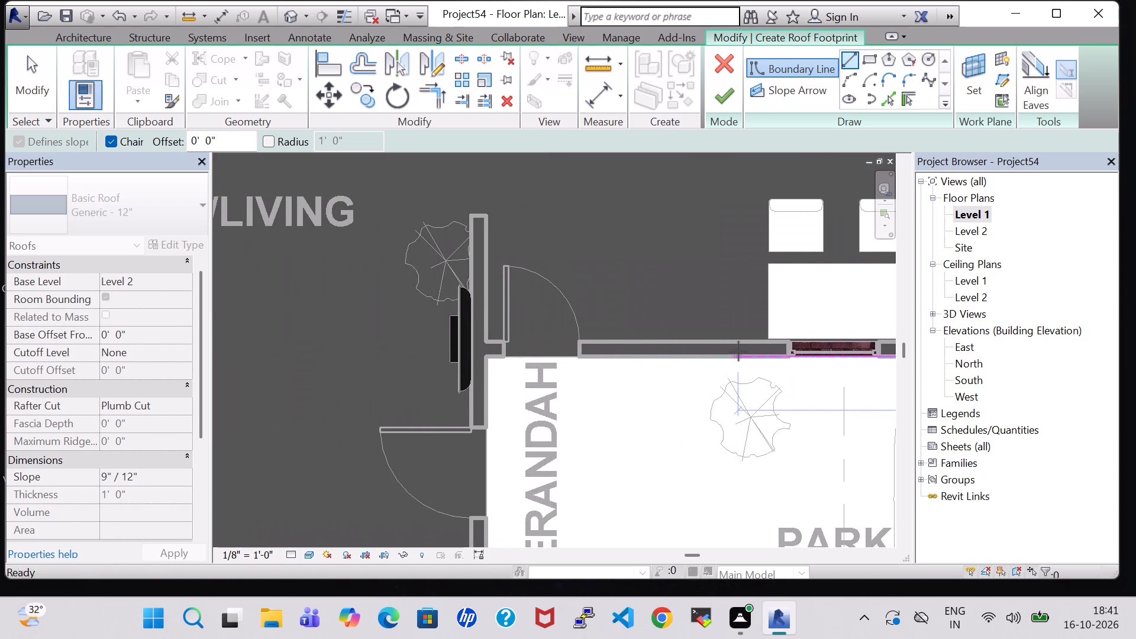
left_click(487, 357)
scroll(487, 461, "down", 2)
middle_click_drag(487, 461, 487, 460)
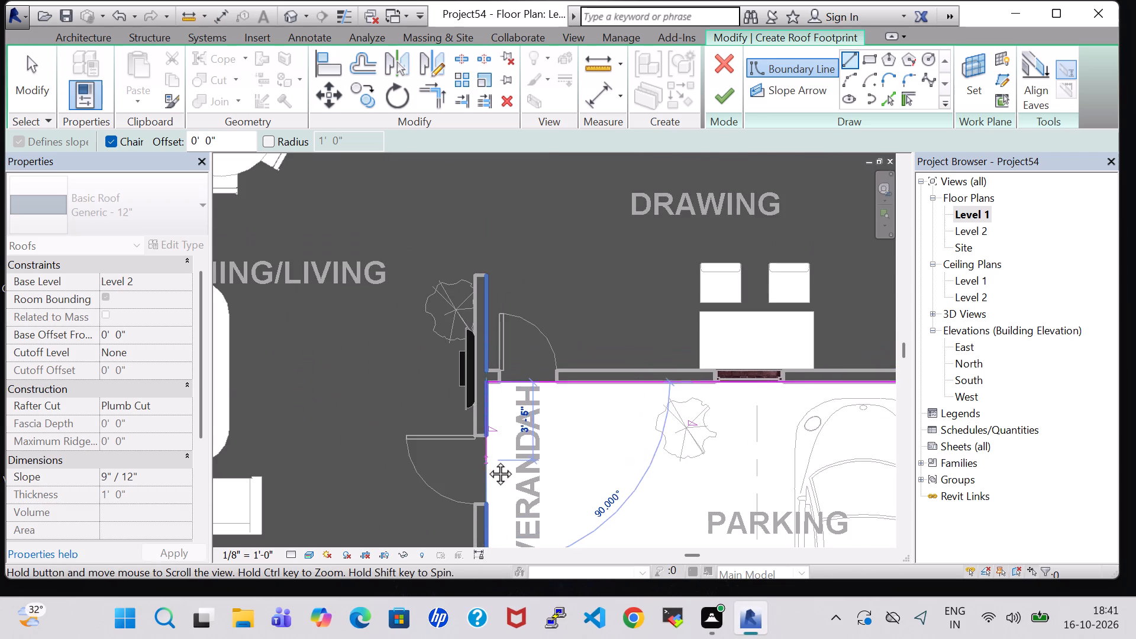
middle_click_drag(487, 460, 503, 252)
left_click(501, 350)
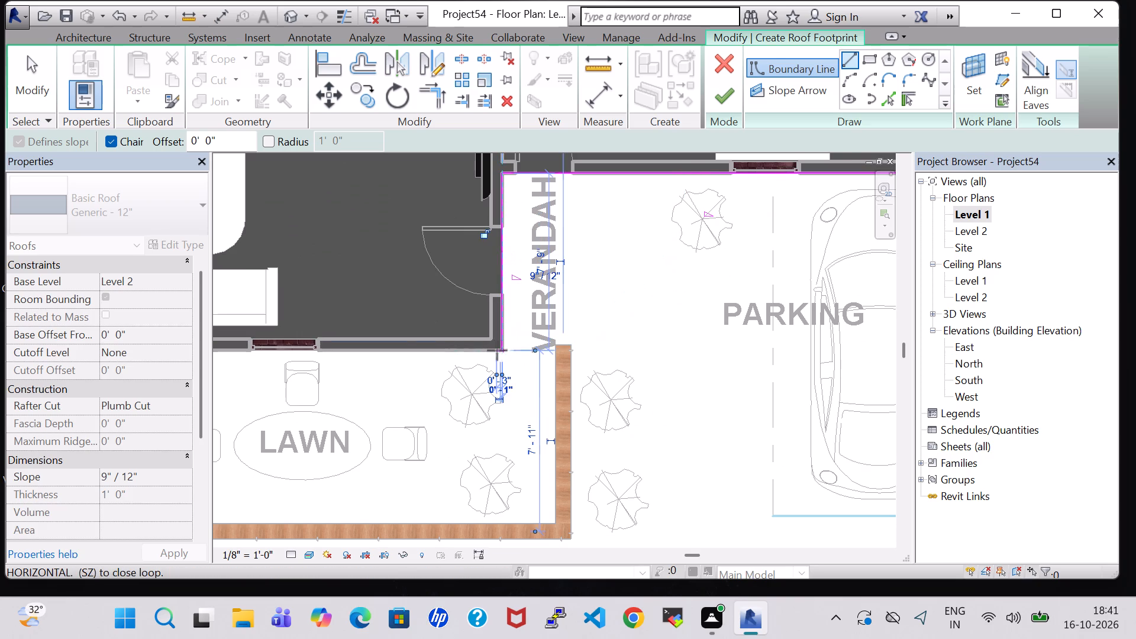
Close the roof boundary 19'-2" along the lawn-side wall and up the west outer wall to the kitchen's rear corner.
middle_click_drag(338, 347, 722, 354)
scroll(358, 350, "up", 1)
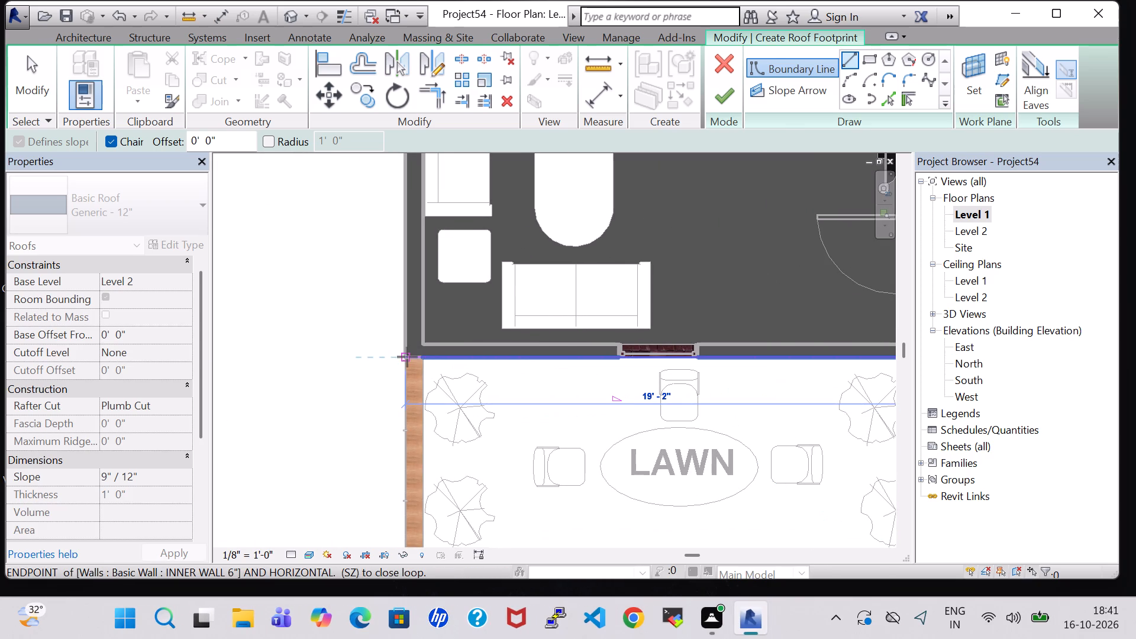
left_click(407, 357)
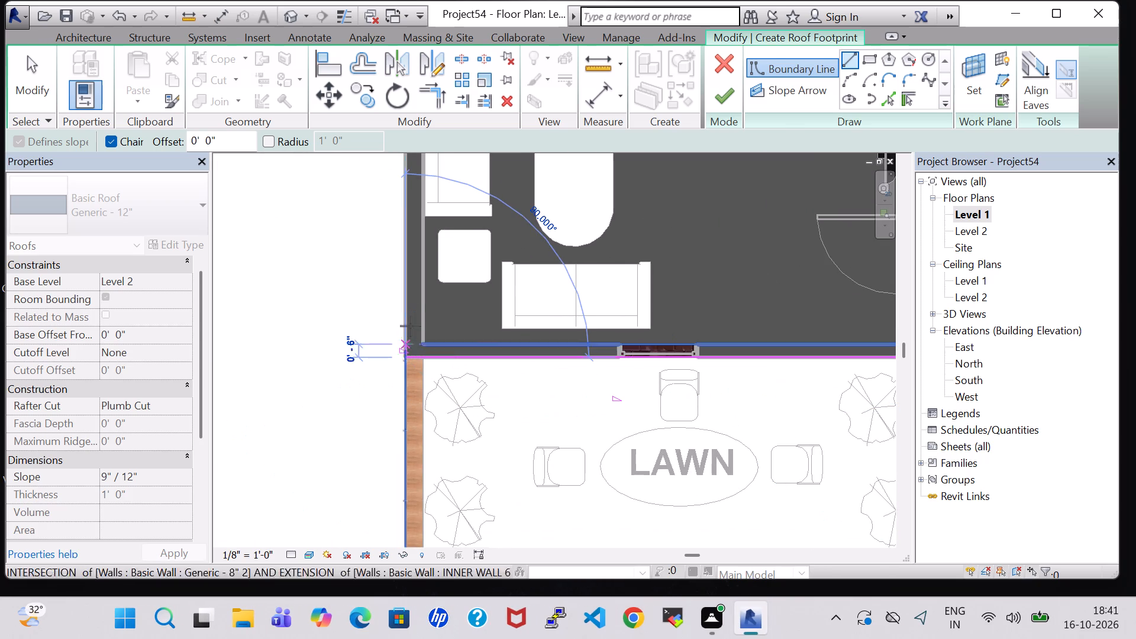
middle_click_drag(409, 169, 418, 467)
scroll(418, 467, "up", 1)
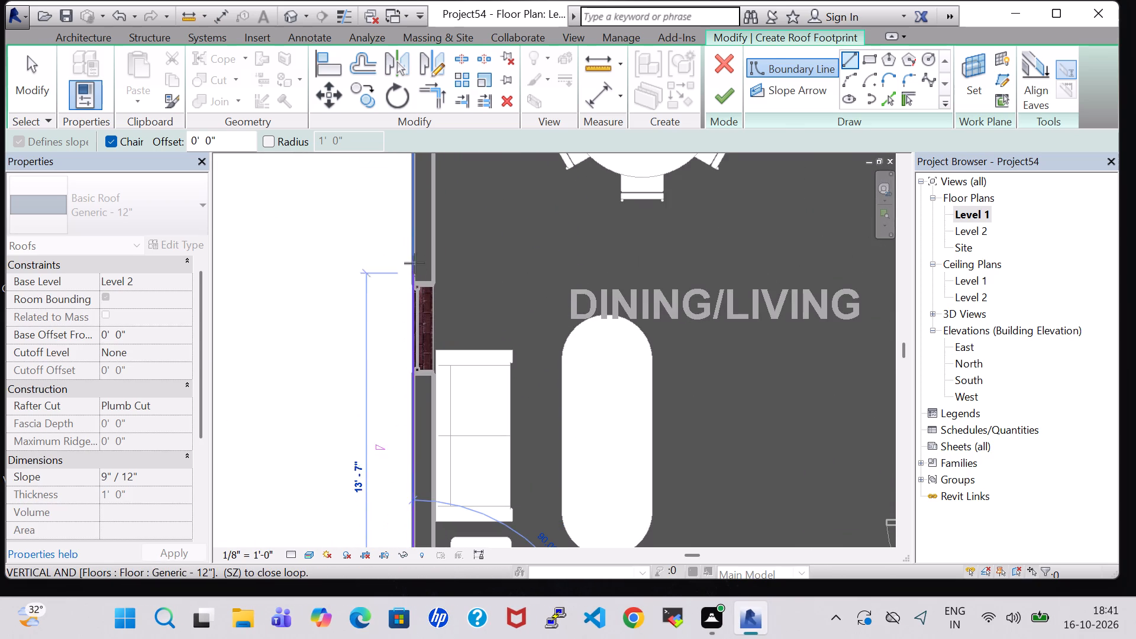
middle_click_drag(415, 238, 418, 417)
middle_click_drag(423, 202, 437, 501)
middle_click_drag(440, 226, 446, 540)
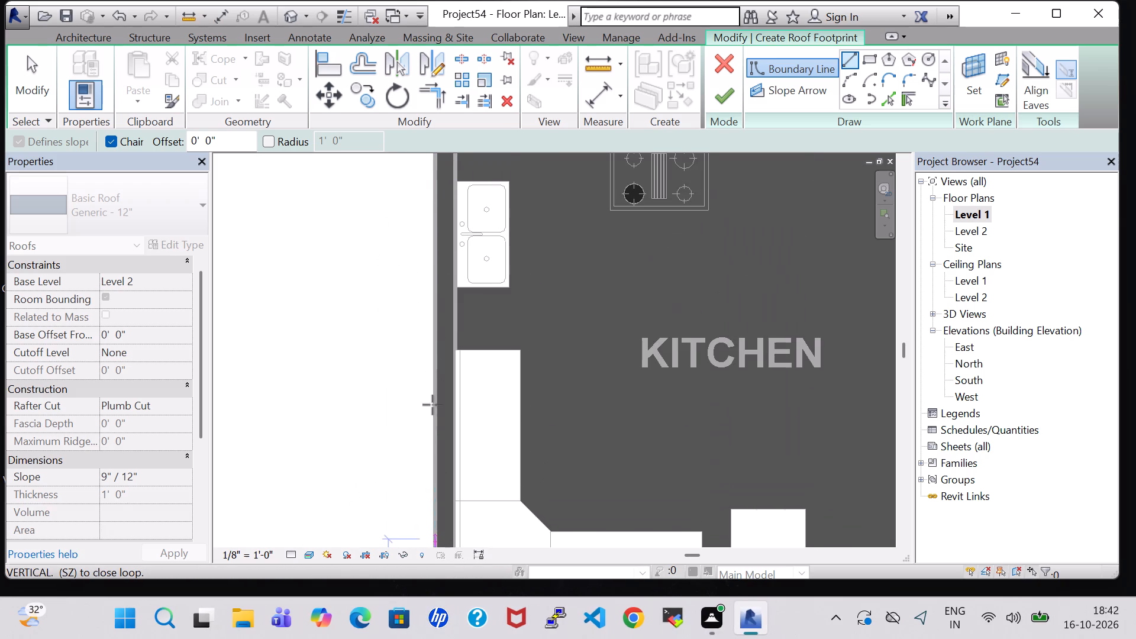
middle_click_drag(443, 215, 443, 469)
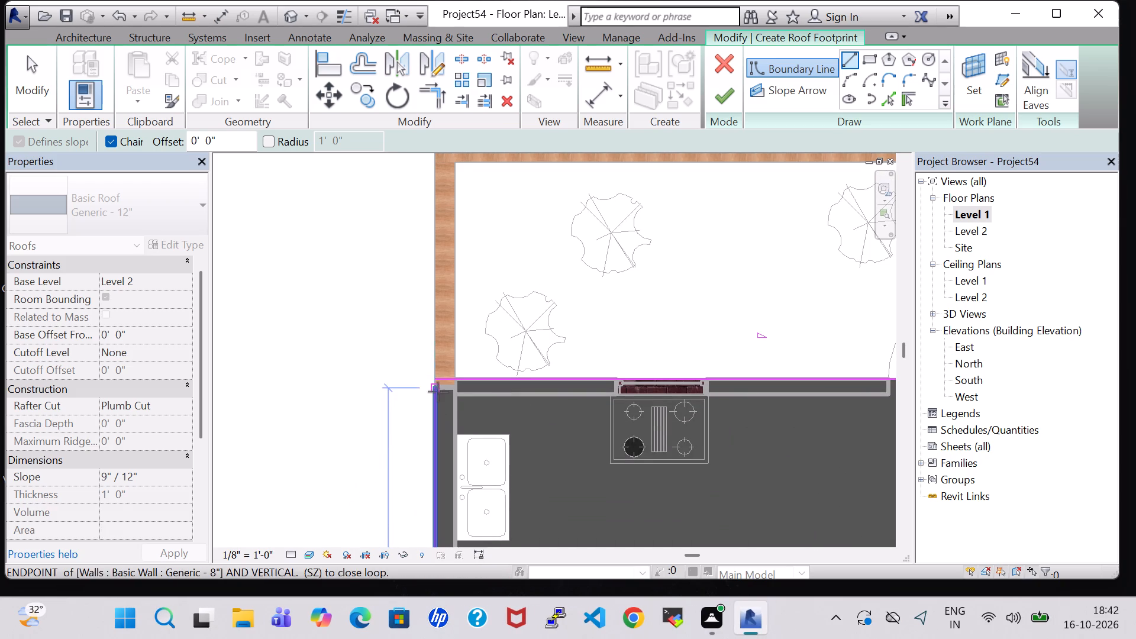
left_click(434, 380)
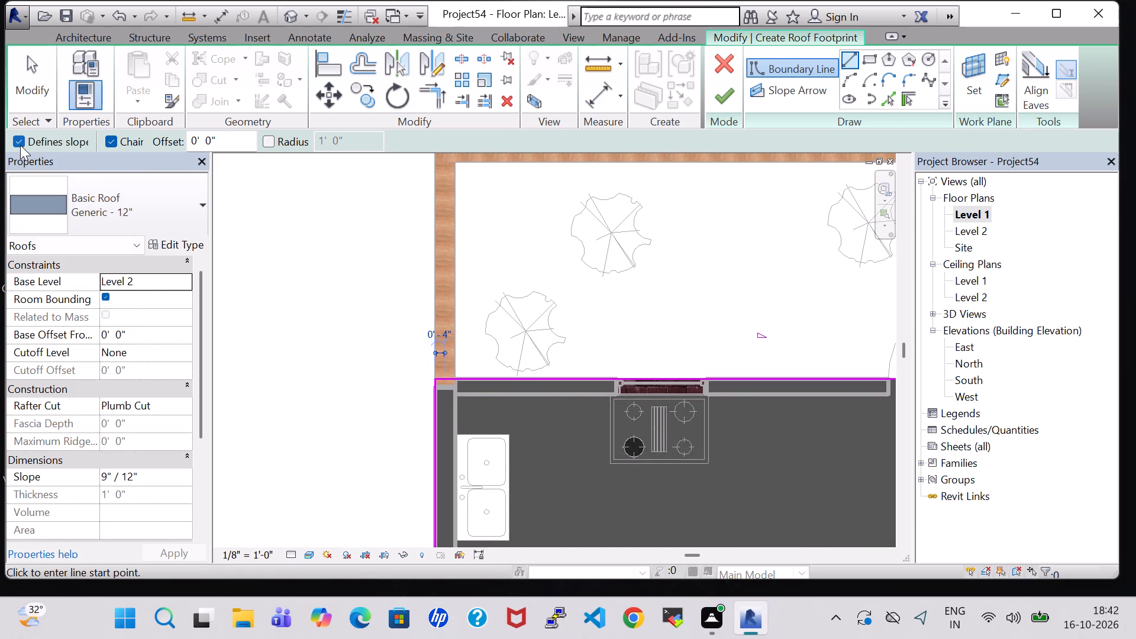
Turn off the Defines slope option and finish the roof footprint.
left_click(20, 145)
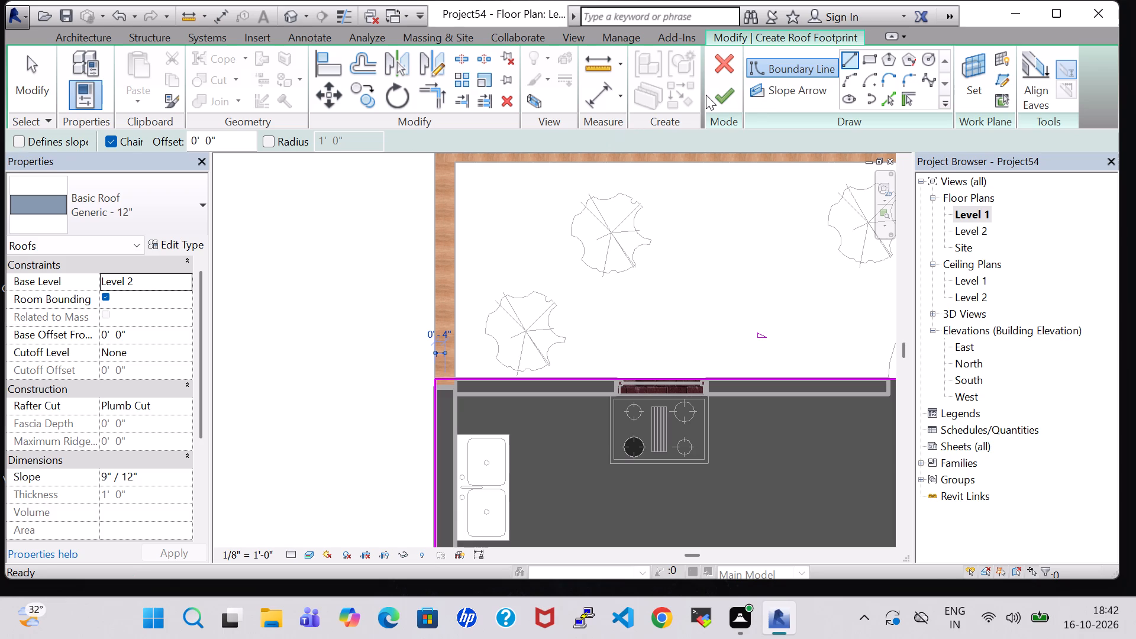
left_click(712, 95)
left_click(615, 321)
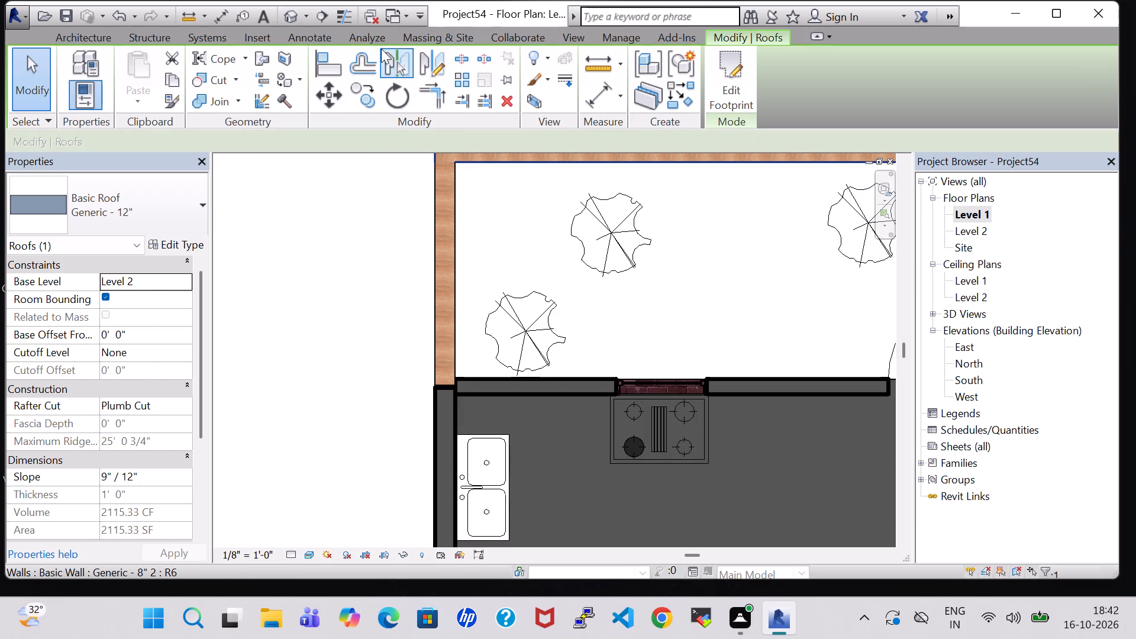
Edit the roof's footprint from the 3D view, turn off Defines Roof Slope for all eight boundary lines, and finish the sketch.
left_click(288, 16)
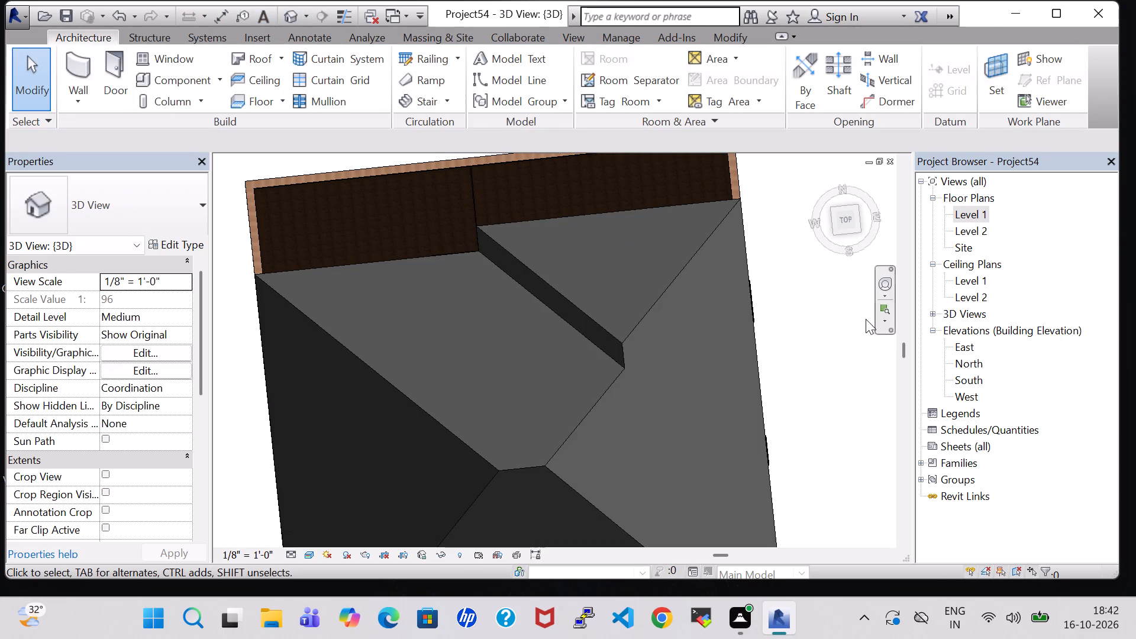
double_click(617, 350)
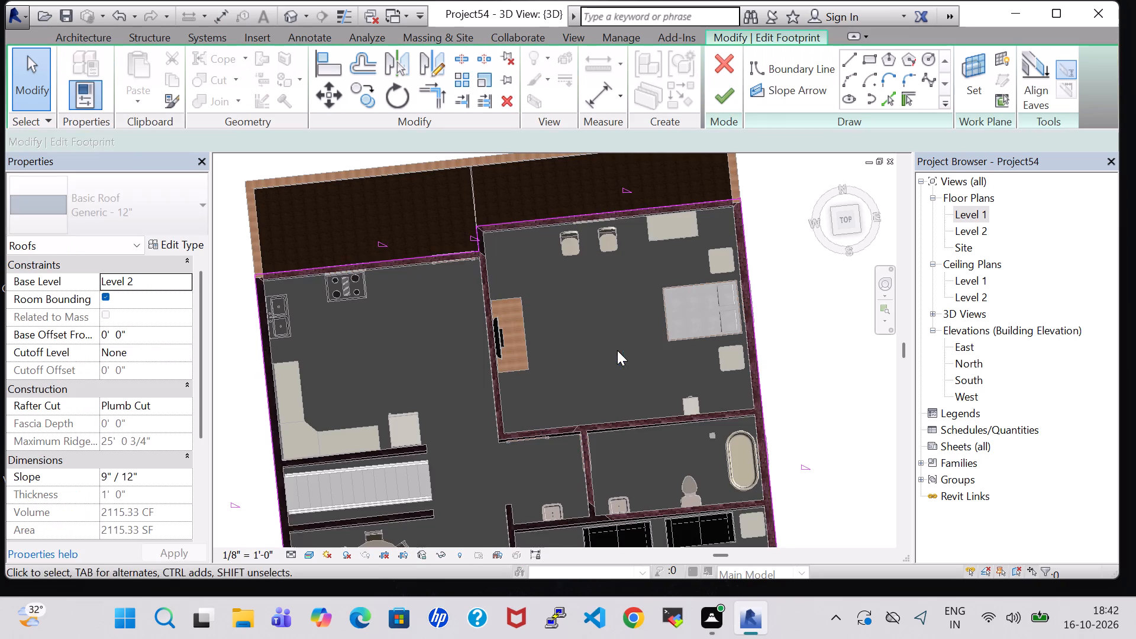
left_click(423, 257, "ctrl")
scroll(518, 257, "up", 2, "ctrl")
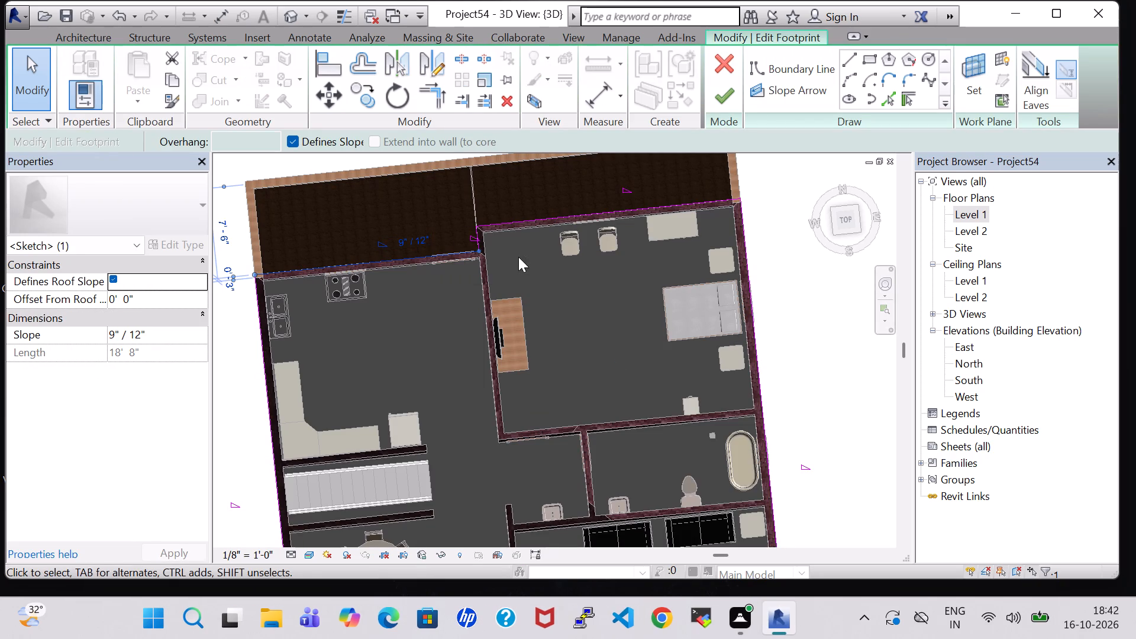
scroll(518, 257, "up", 3, "shift")
scroll(515, 256, "up", 4)
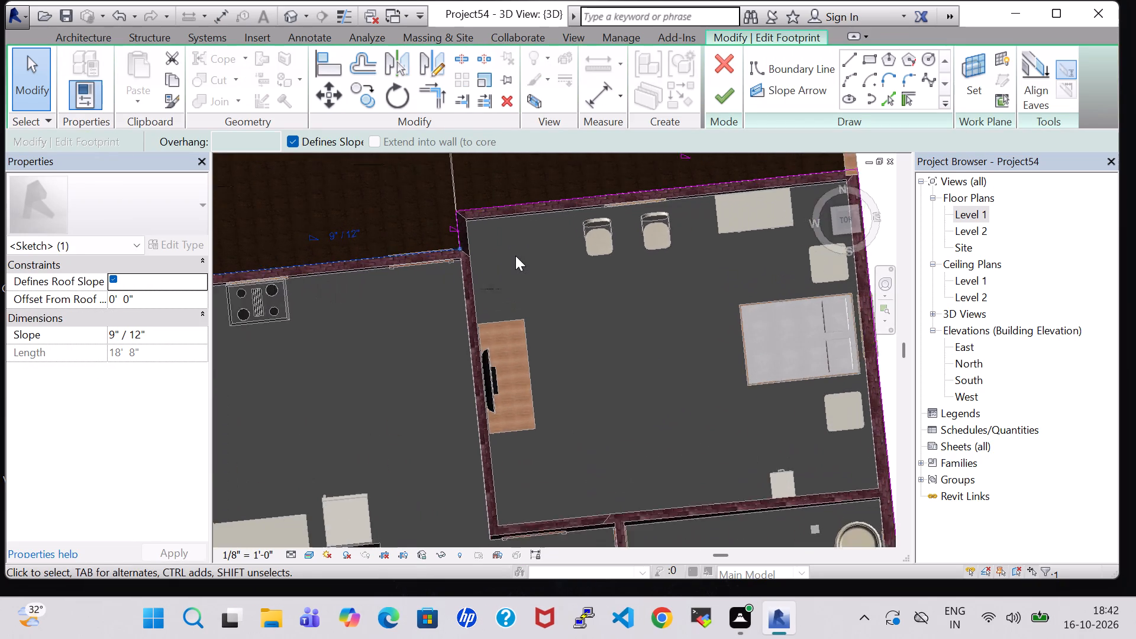
left_click(449, 230, "ctrl")
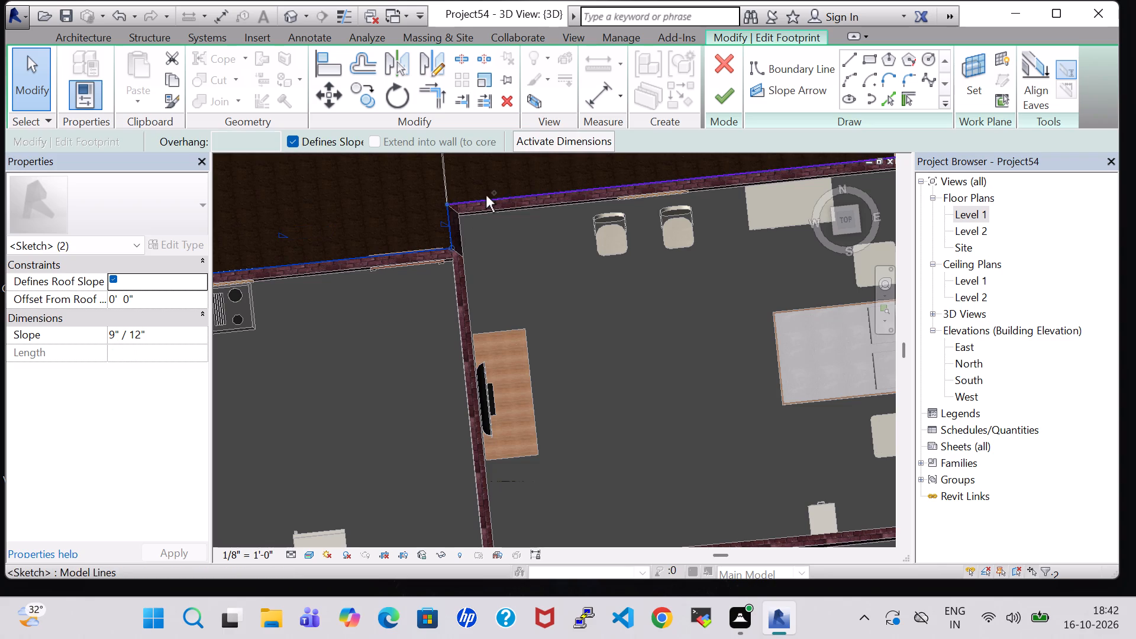
left_click(493, 197, "ctrl")
scroll(531, 285, "down", 5)
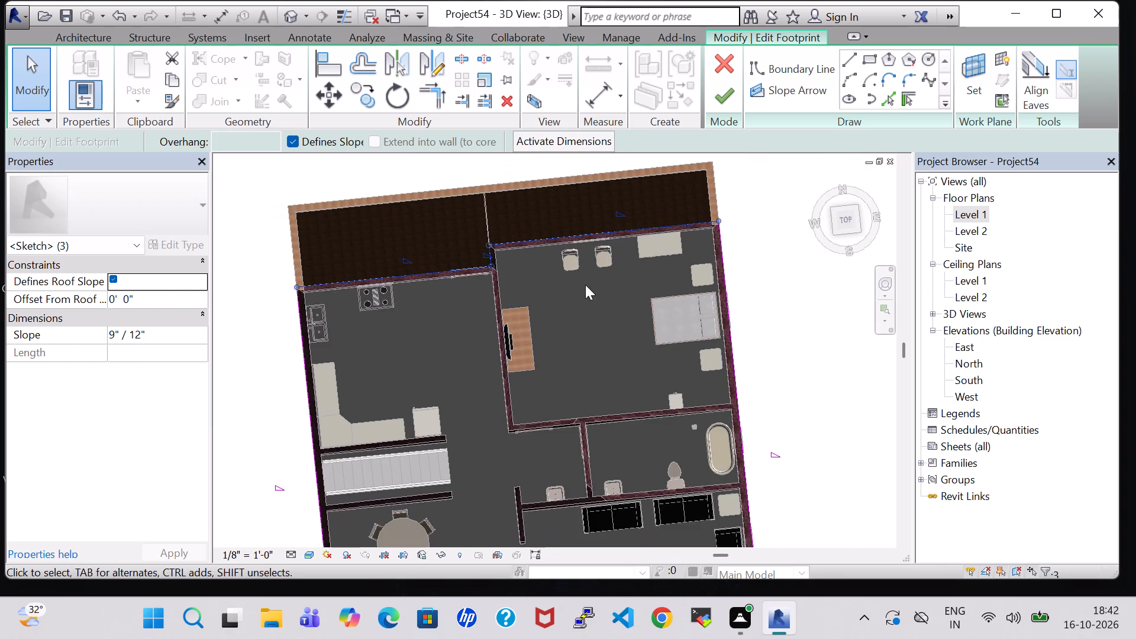
left_click(728, 282, "ctrl")
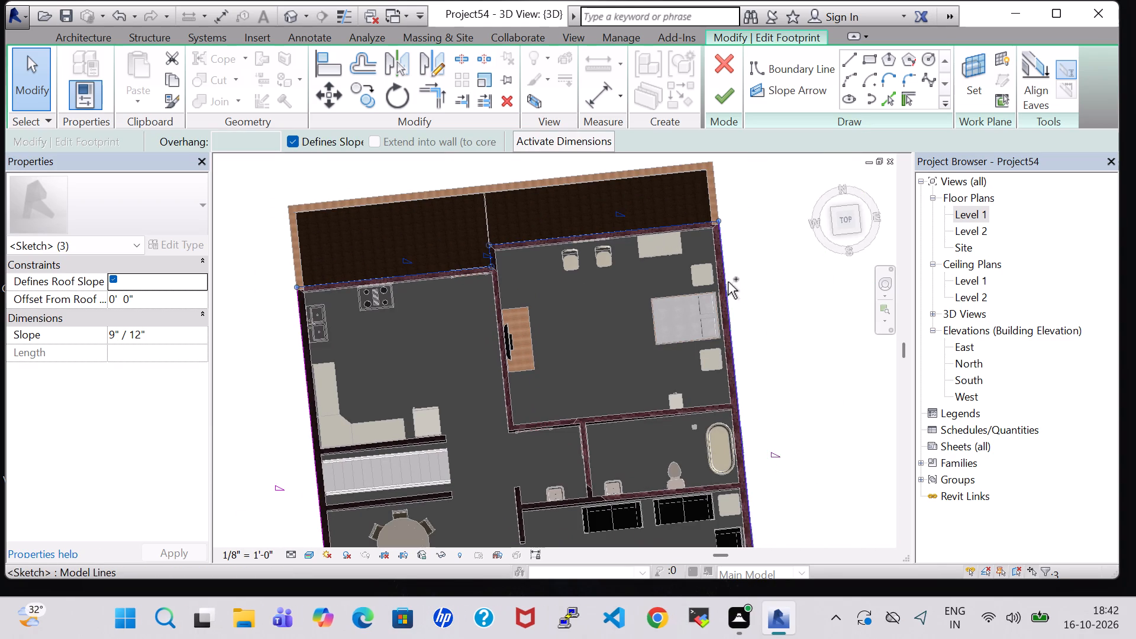
middle_click_drag(786, 372, 714, 225, "ctrl")
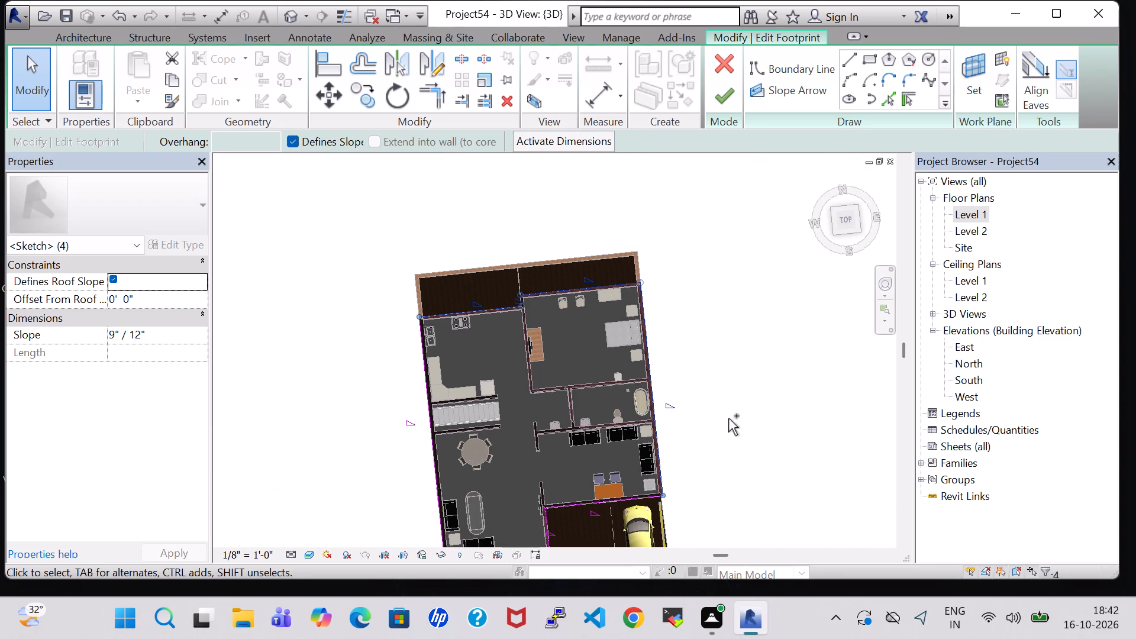
left_click(608, 501, "ctrl")
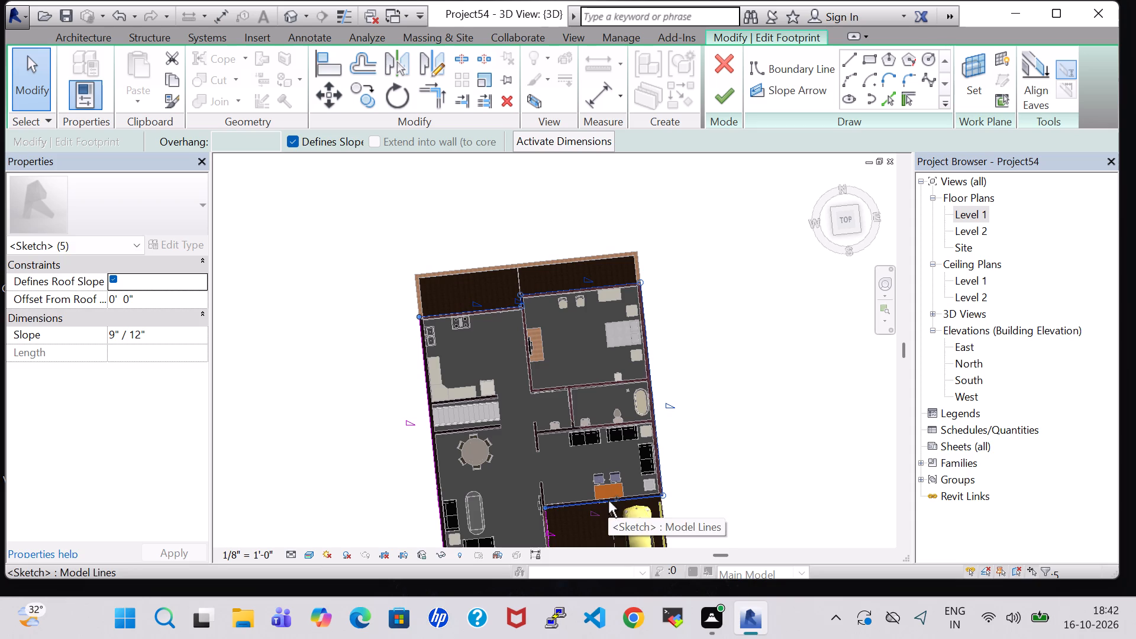
middle_click_drag(583, 515, 567, 370)
scroll(539, 378, "up", 2)
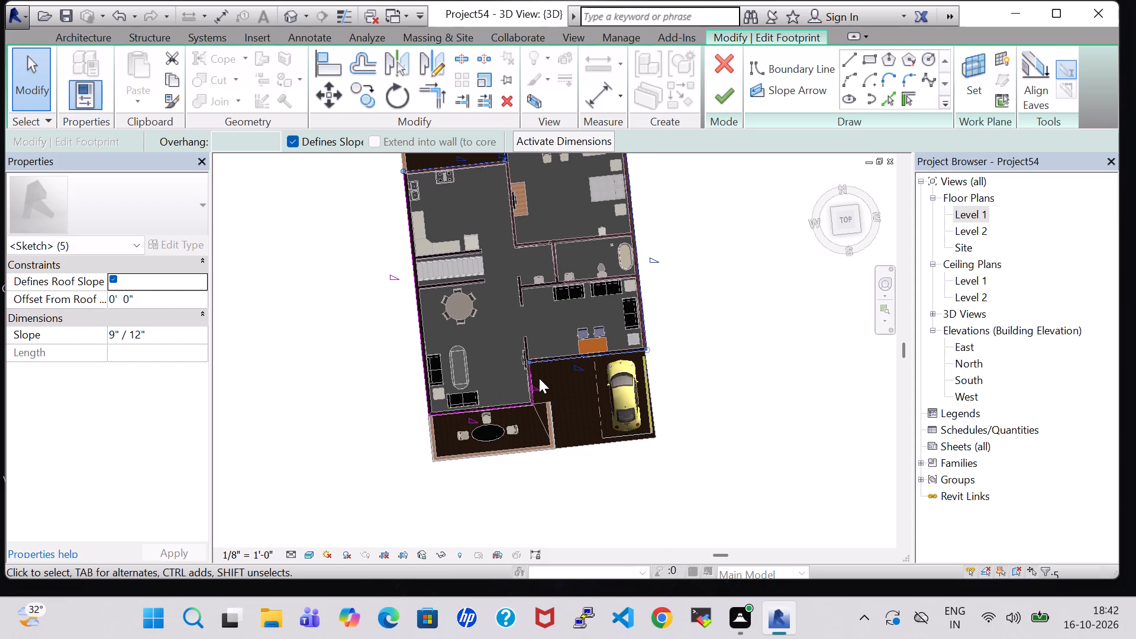
scroll(539, 378, "up", 3)
left_click(526, 378, "ctrl")
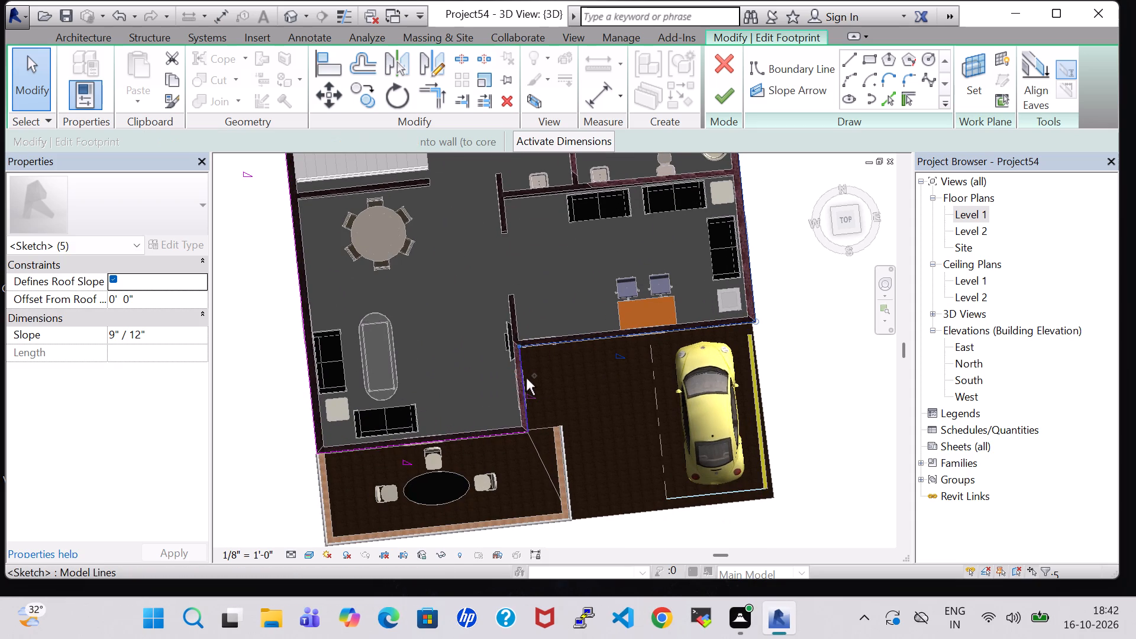
left_click(501, 436, "ctrl")
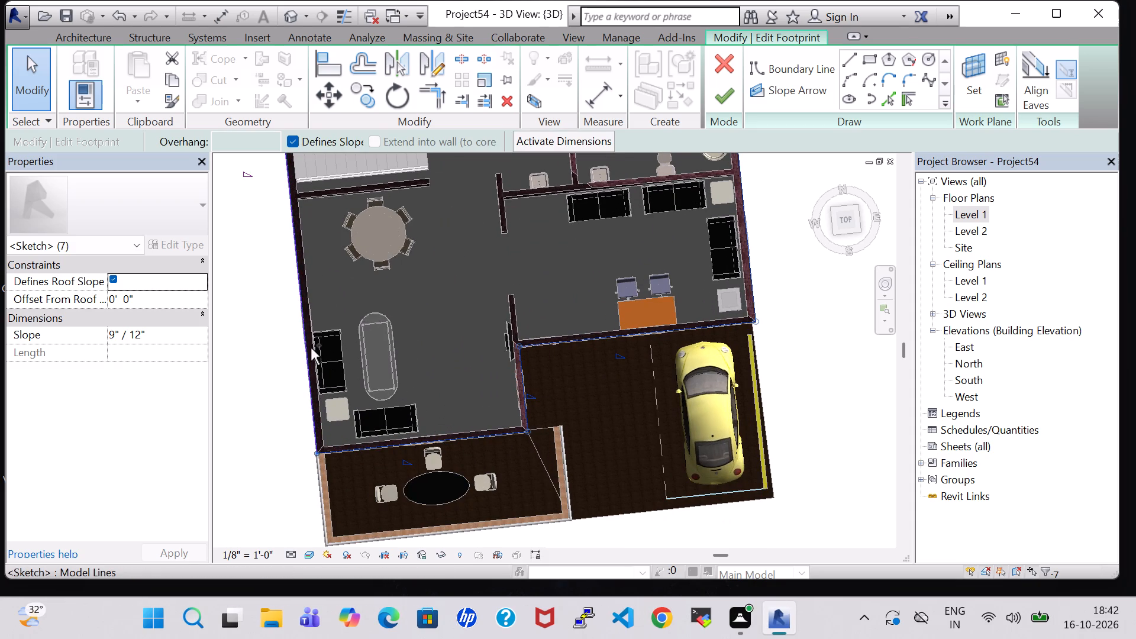
left_click(309, 348, "ctrl")
middle_click_drag(446, 238, 491, 400)
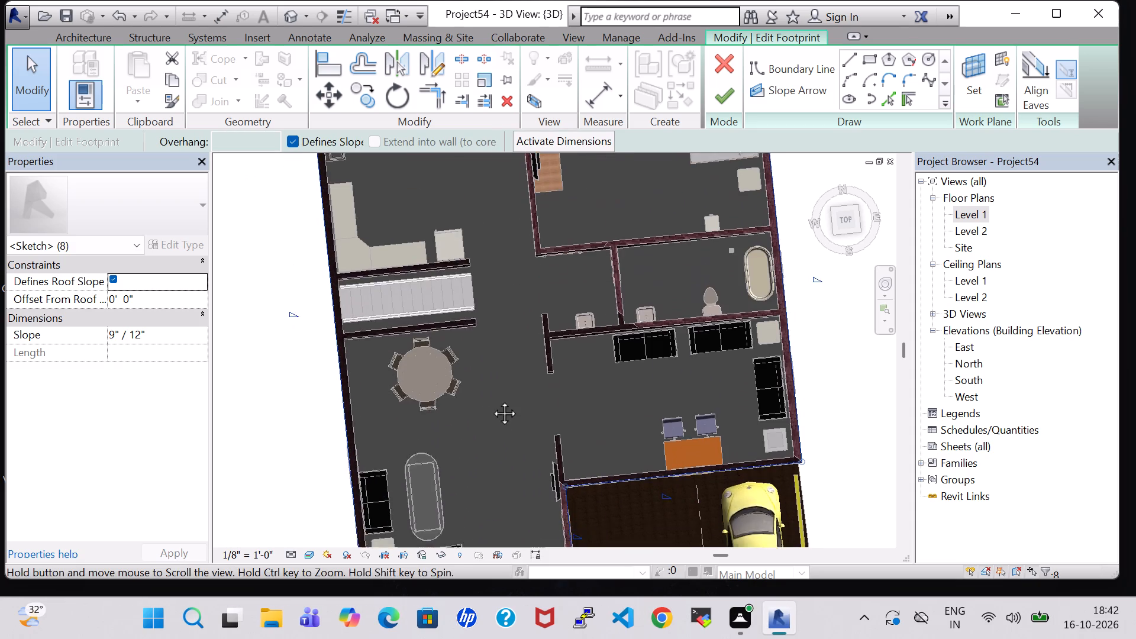
middle_click_drag(491, 400, 489, 411)
scroll(497, 382, "down", 3)
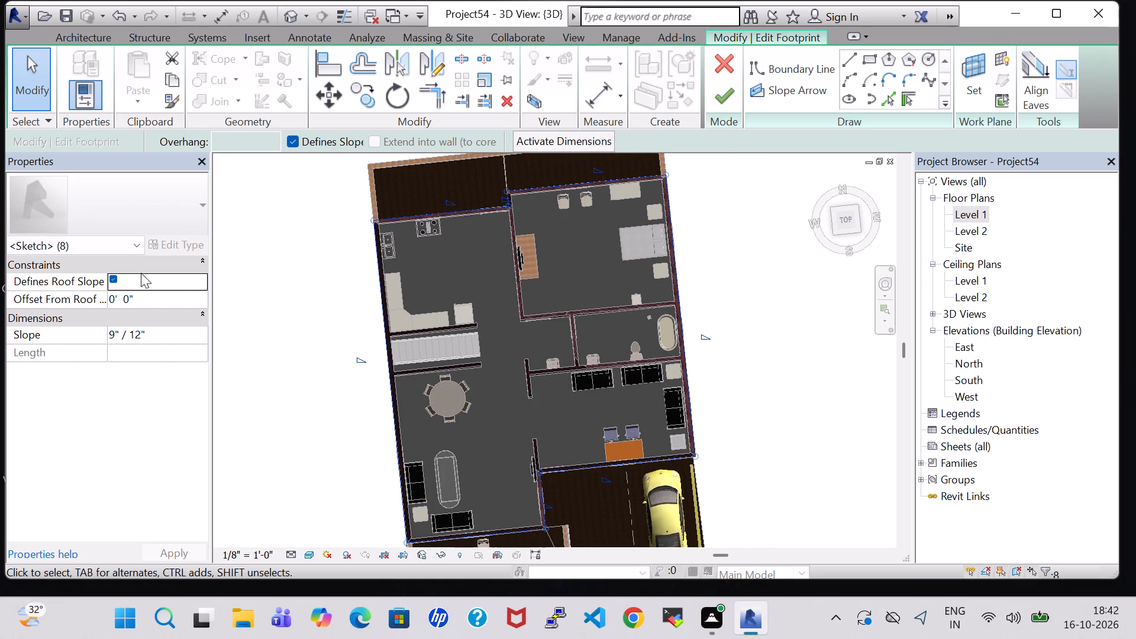
left_click(114, 282)
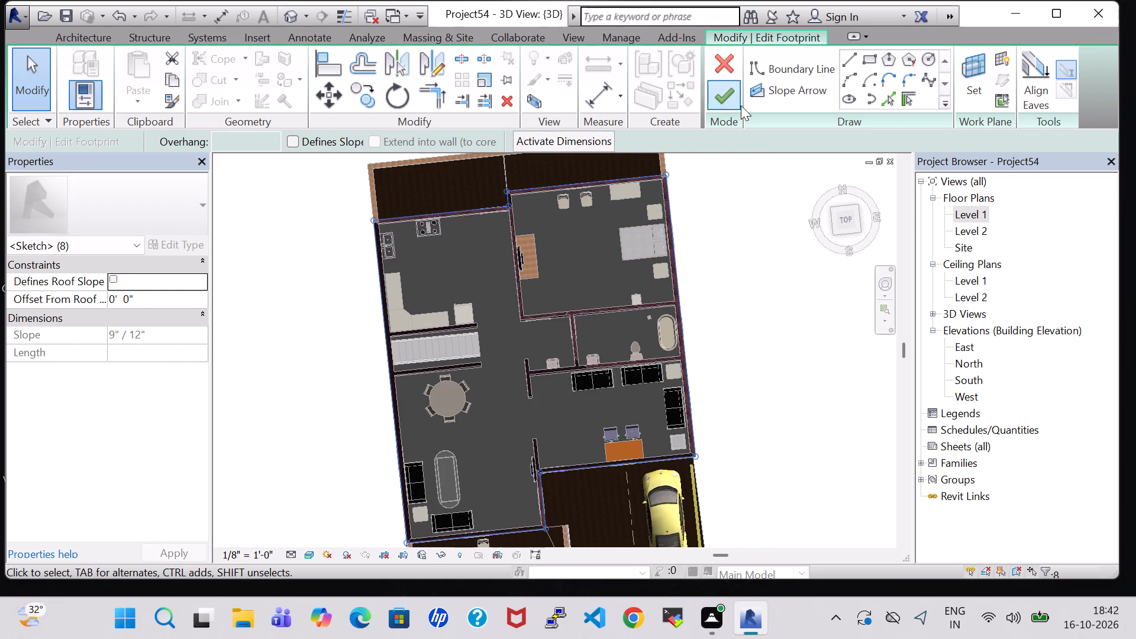
left_click(720, 100)
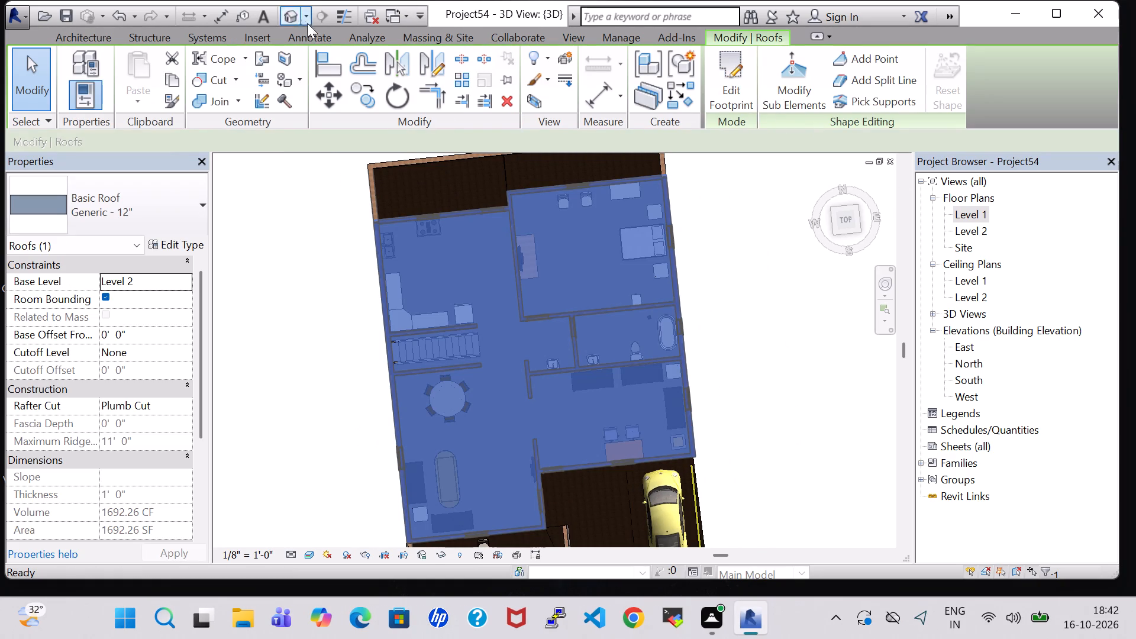
Assign the Brick, Soldier Course material to the structure layer of the Generic - 12" roof type.
left_click(291, 17)
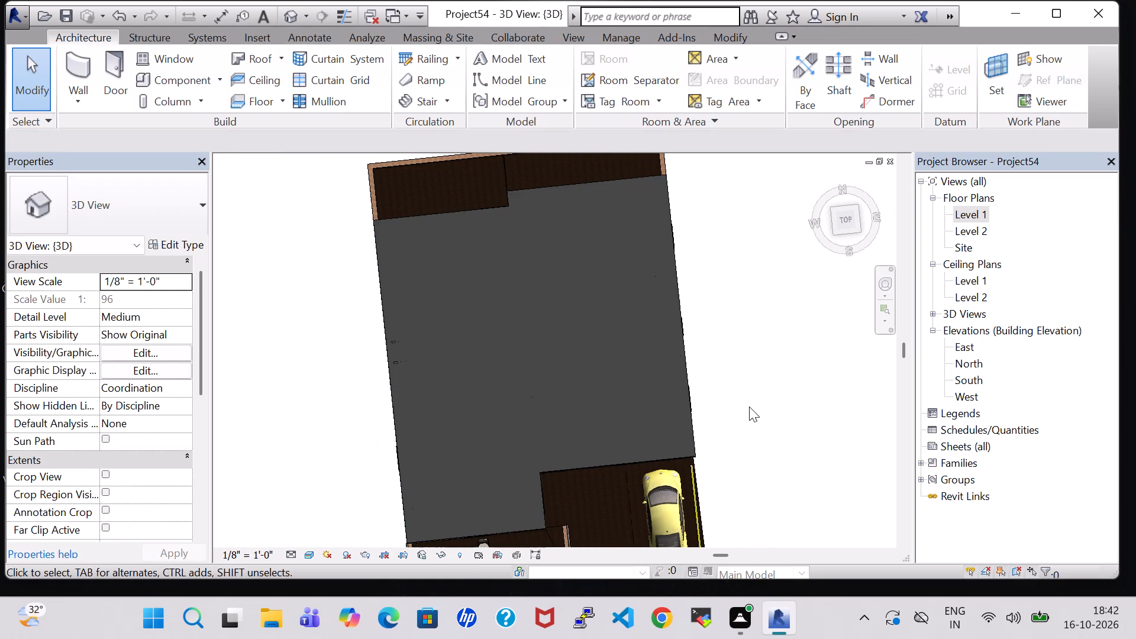
middle_click_drag(749, 406, 705, 261, "shift")
middle_click_drag(767, 477, 774, 348, "shift")
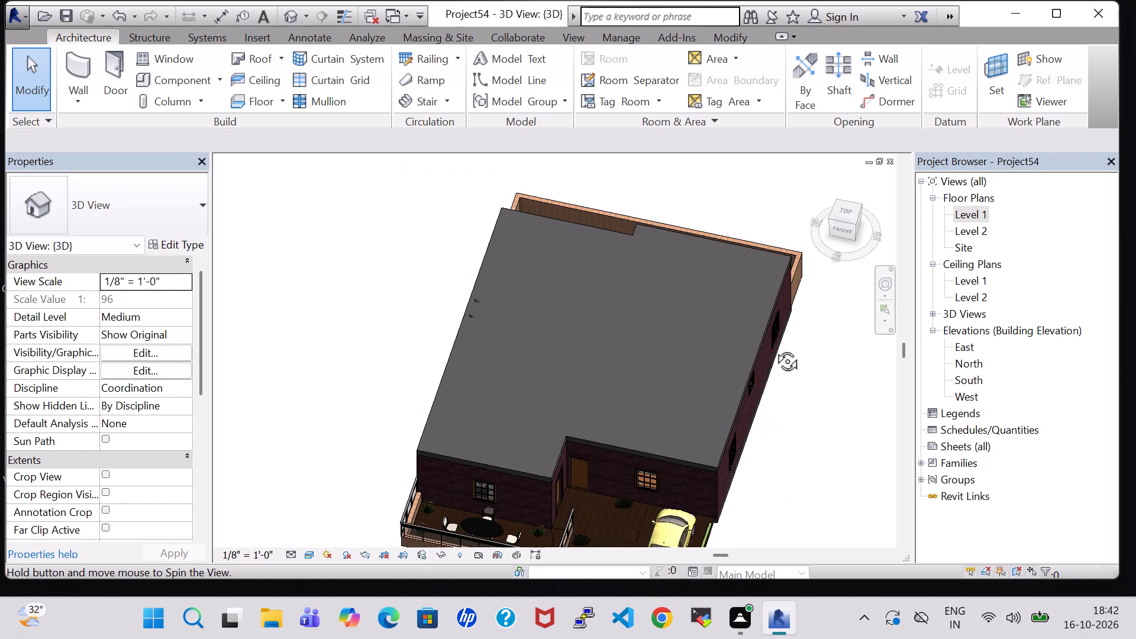
middle_click_drag(774, 348, 789, 305, "shift")
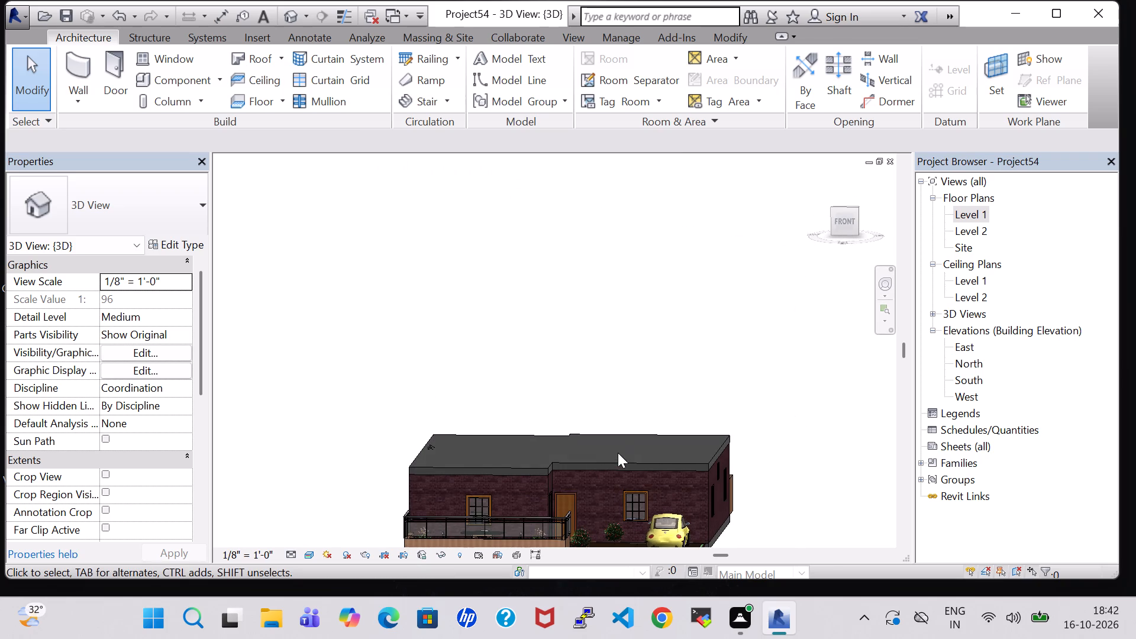
left_click(609, 464)
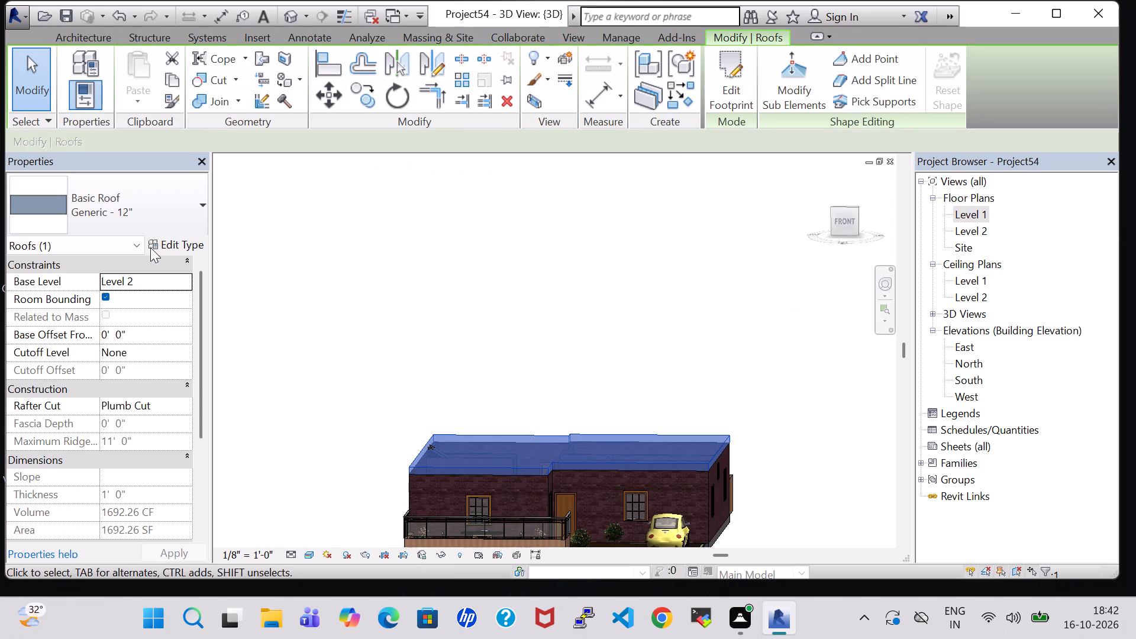
left_click(156, 247)
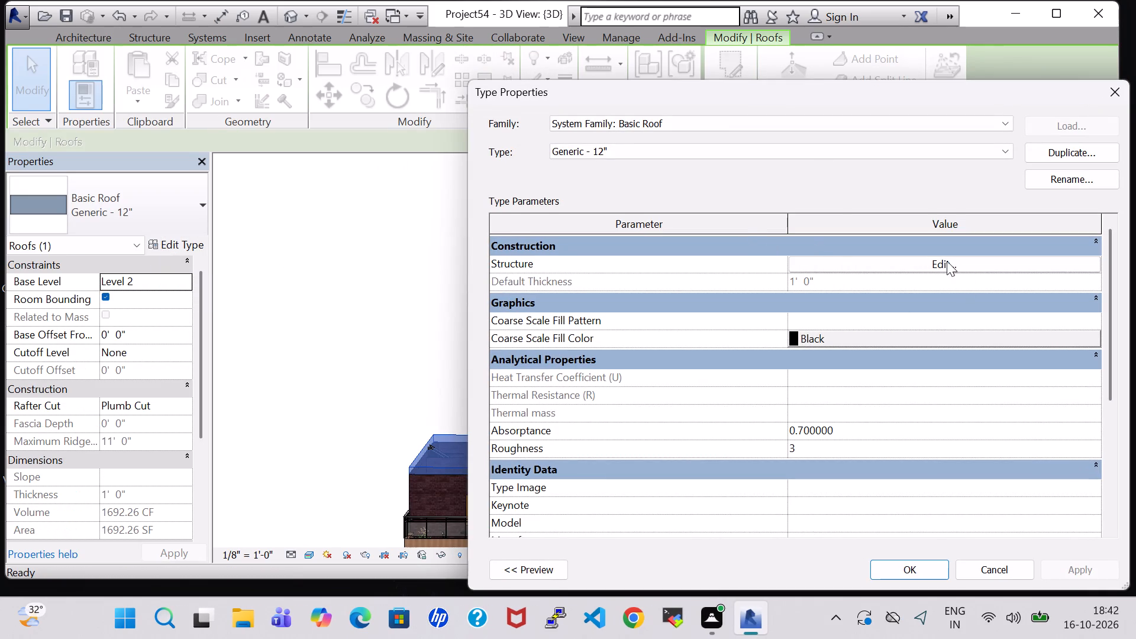
left_click(947, 261)
left_click(785, 258)
left_click(790, 258)
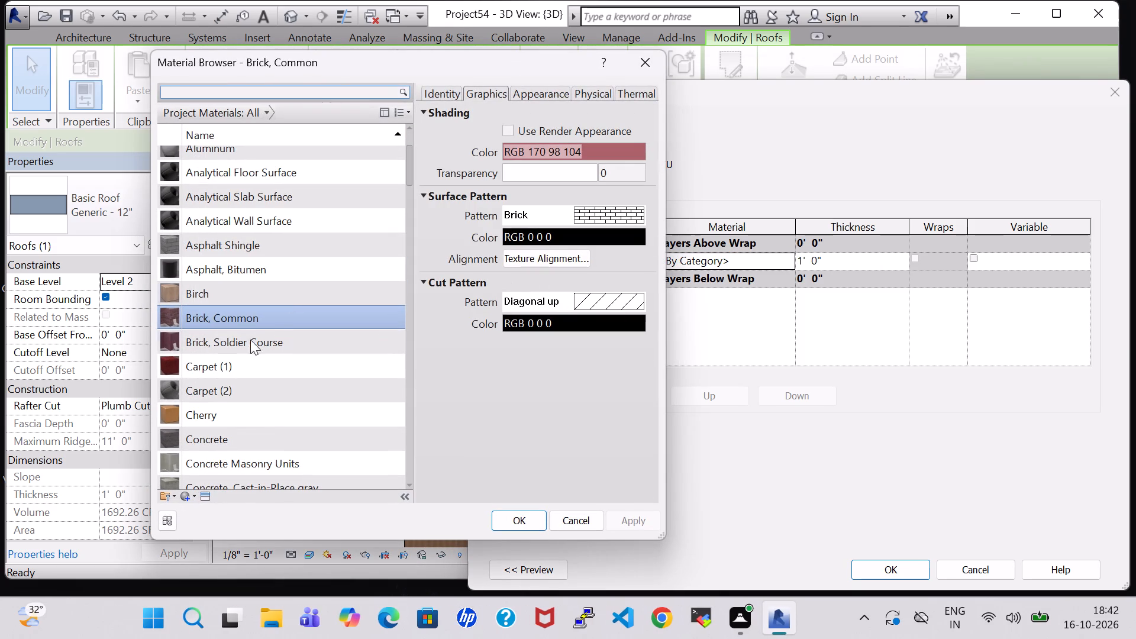
left_click(248, 335)
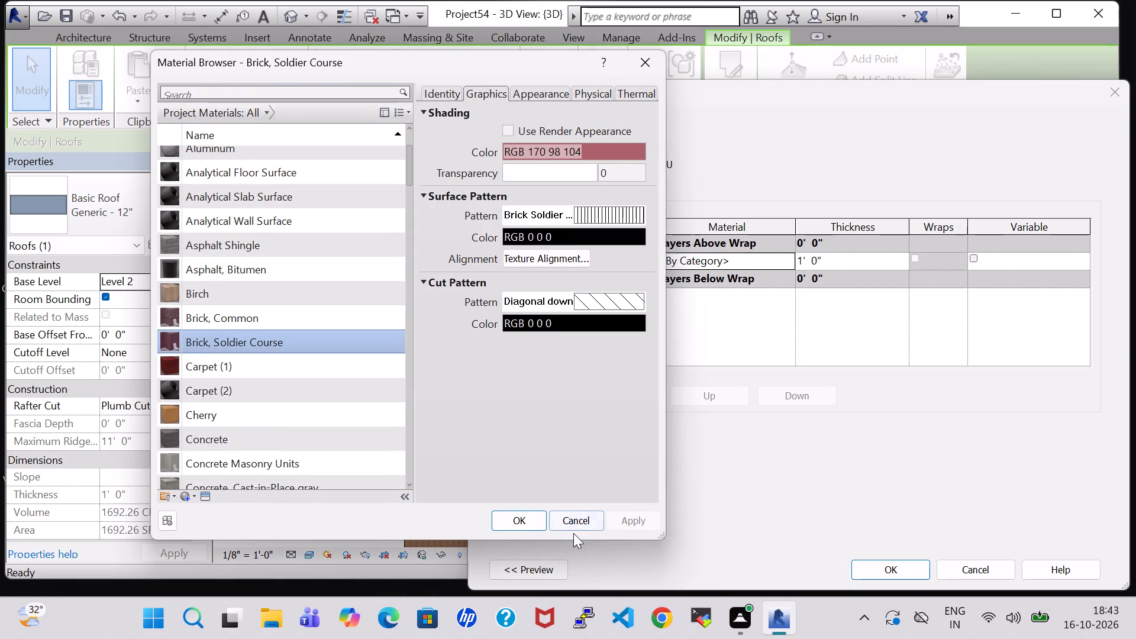
left_click(528, 522)
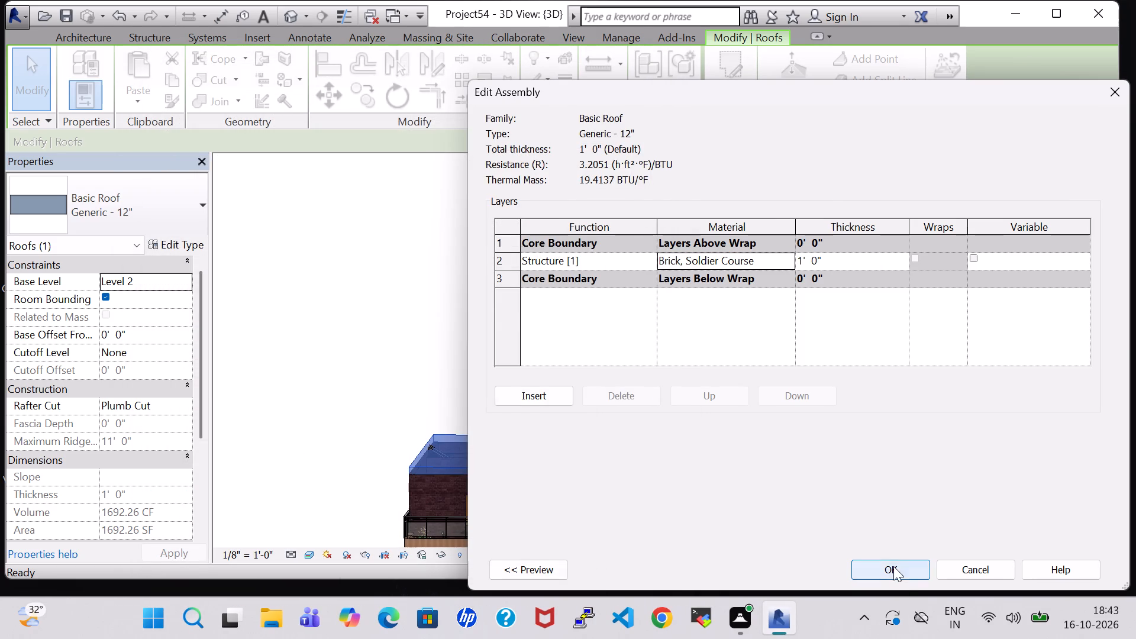
left_click(893, 566)
left_click(906, 572)
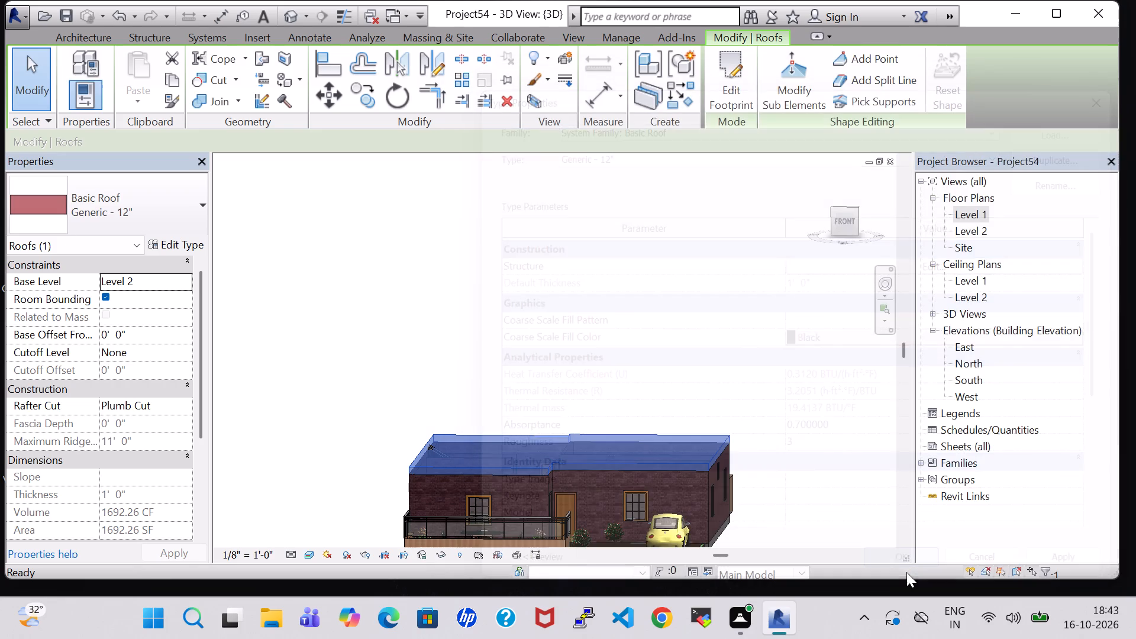
left_click(816, 449)
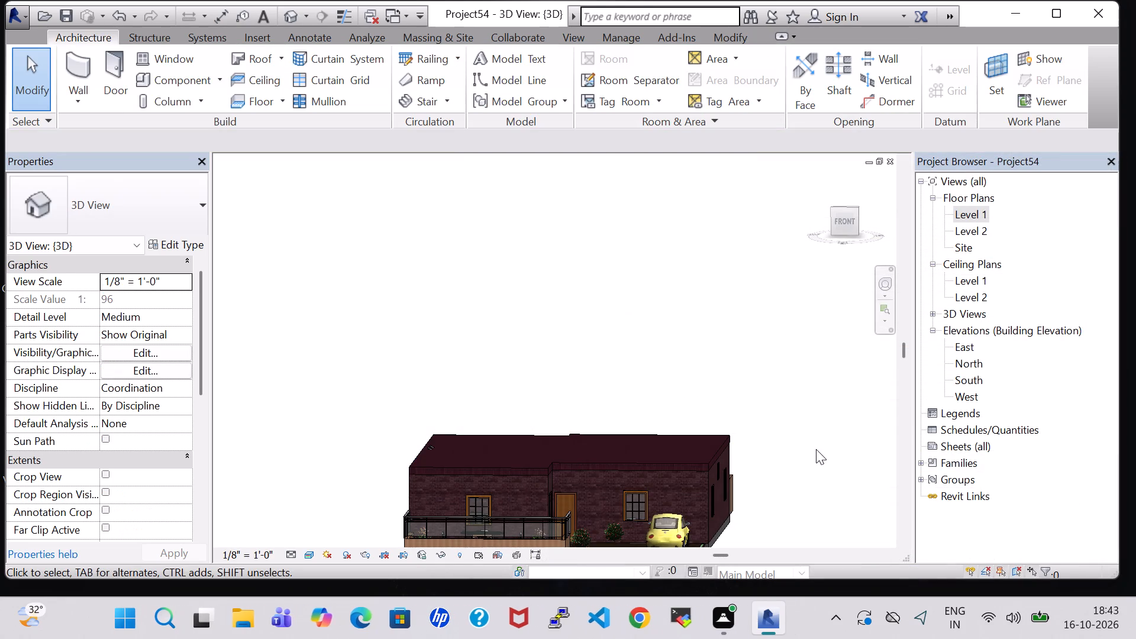
Examine the roof's brick finish and the house exterior from the front, both sides and above in 3D.
middle_click_drag(816, 447, 677, 446, "shift")
scroll(698, 431, "up", 4)
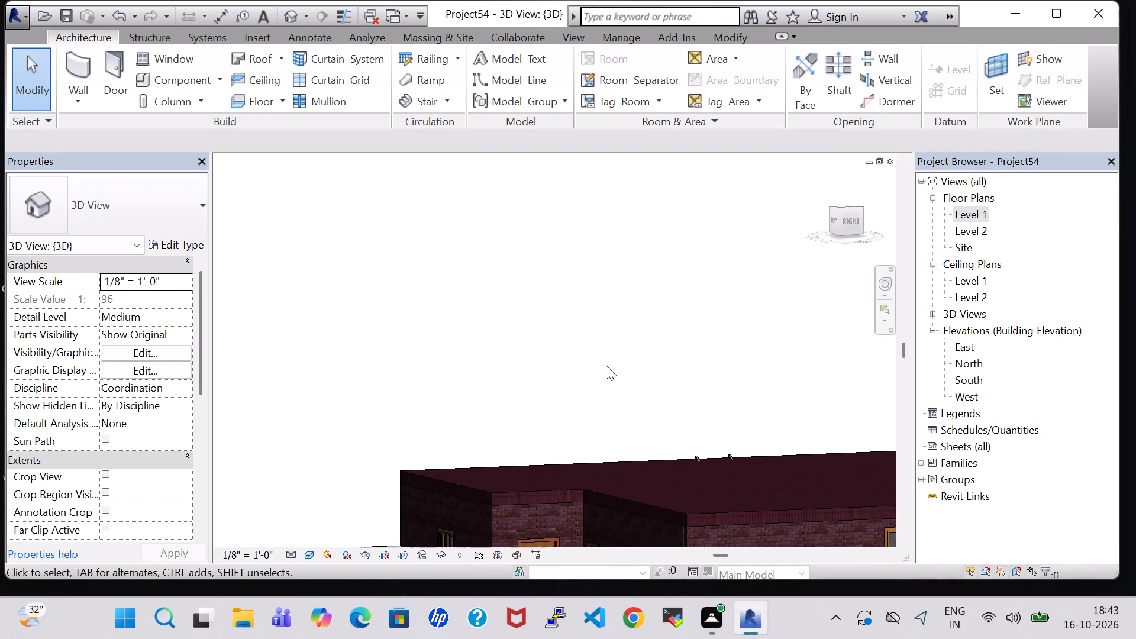
middle_click_drag(605, 365, 774, 396, "shift")
scroll(784, 397, "up", 1)
middle_click_drag(700, 521, 686, 502)
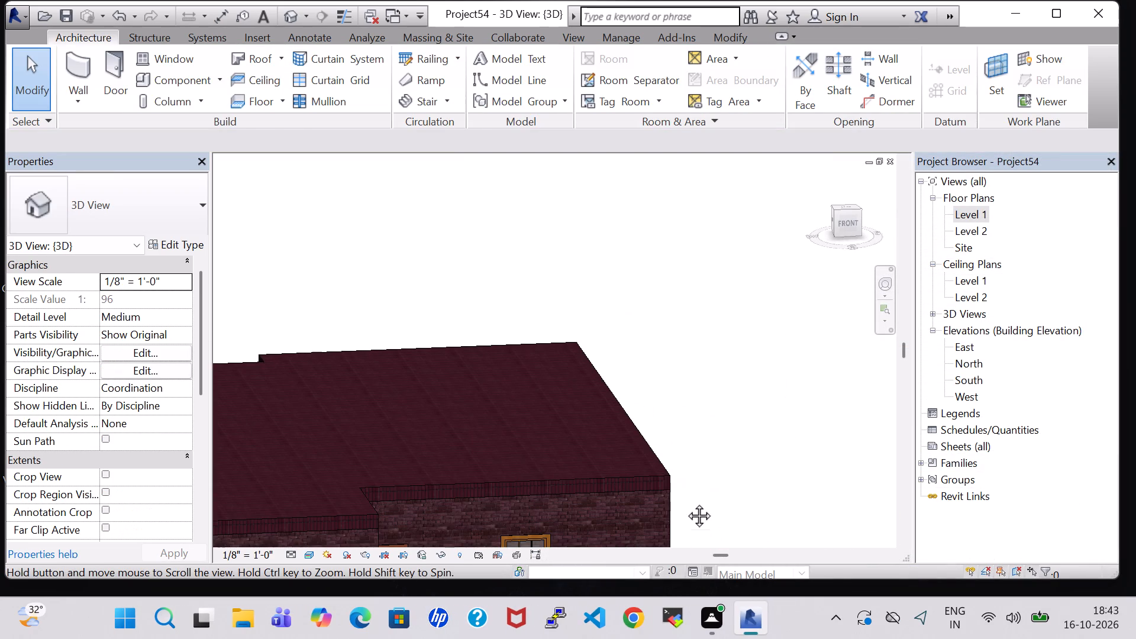
middle_click_drag(686, 502, 659, 301)
middle_click_drag(671, 314, 682, 450, "shift")
scroll(667, 488, "down", 2)
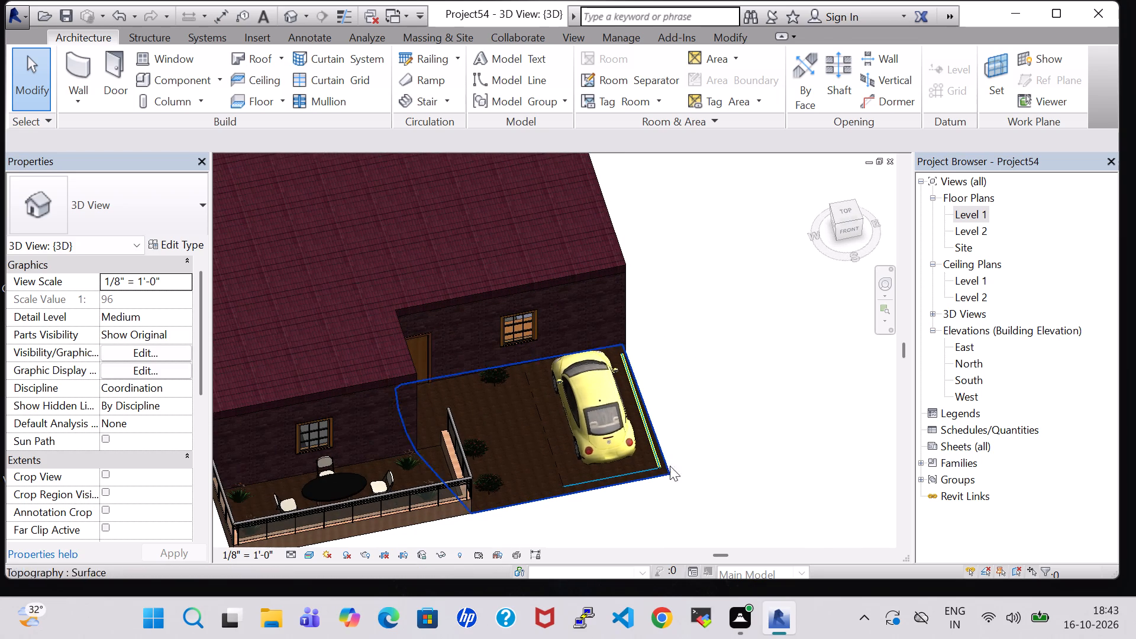
middle_click_drag(757, 438, 659, 429, "shift")
middle_click_drag(803, 435, 790, 299, "shift")
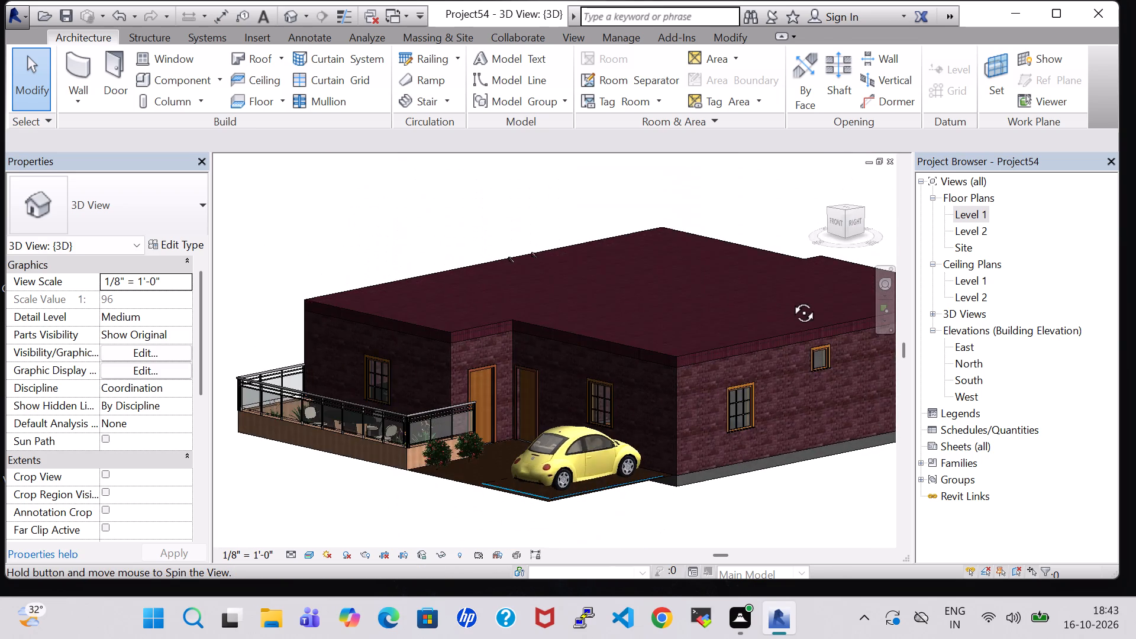
middle_click_drag(790, 299, 798, 299, "shift")
middle_click_drag(325, 464, 501, 477, "shift")
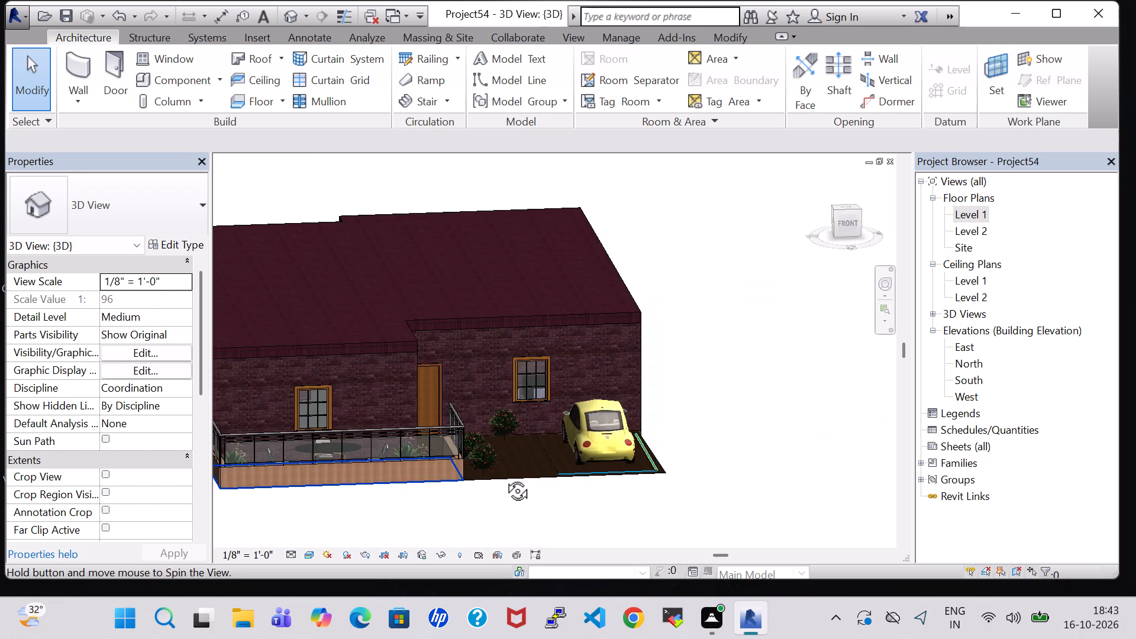
middle_click_drag(428, 520, 584, 508)
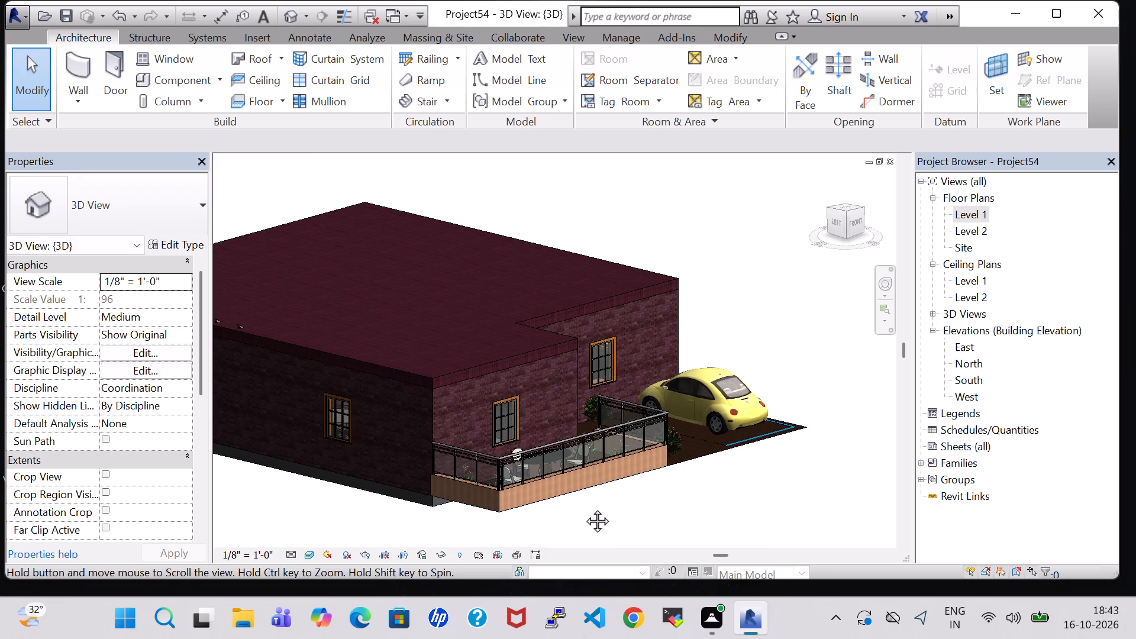
middle_click_drag(329, 492, 501, 501, "shift")
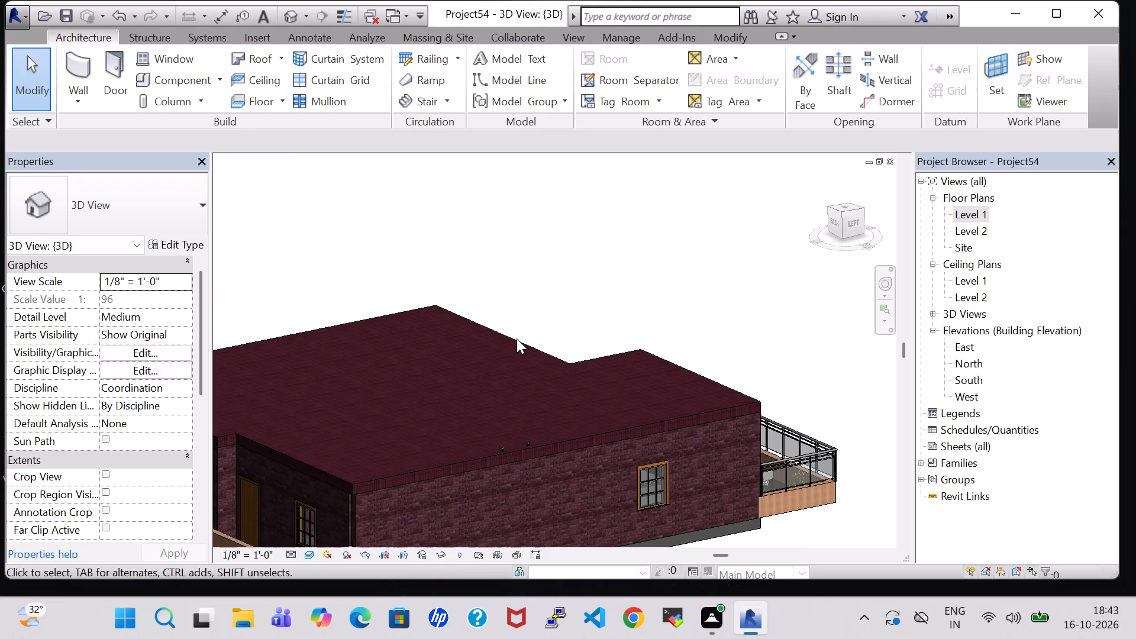
middle_click_drag(546, 259, 556, 350, "shift")
middle_click_drag(577, 270, 537, 355, "shift")
middle_click_drag(735, 359, 590, 324, "shift")
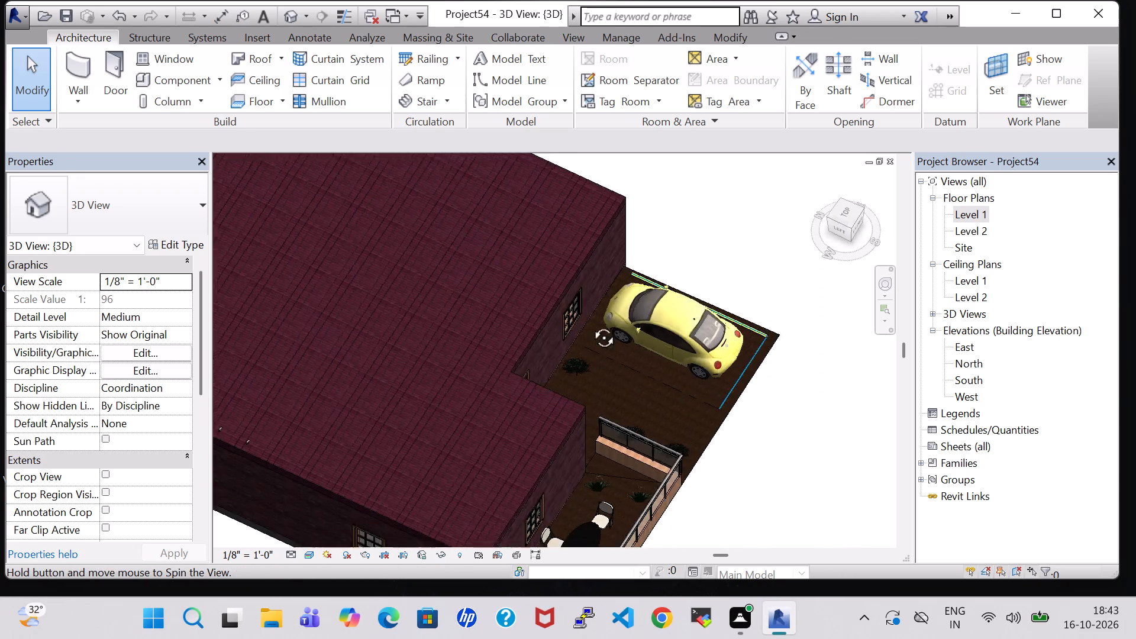
middle_click_drag(590, 324, 583, 323, "shift")
middle_click_drag(806, 461, 719, 430, "shift")
middle_click_drag(879, 417, 722, 405)
middle_click_drag(707, 337, 653, 311, "shift")
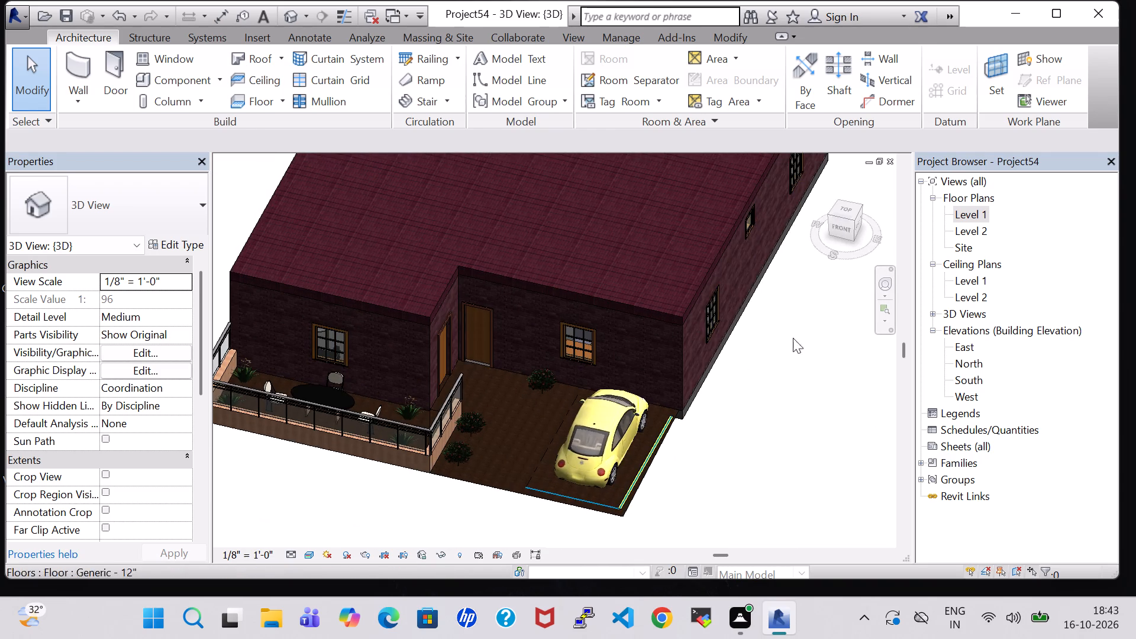
Examine the walled back yard and its plants beside the roofed house from the right side and above in 3D.
middle_click_drag(835, 347, 601, 409)
middle_click_drag(702, 240, 630, 251, "shift")
middle_click_drag(855, 379, 652, 431)
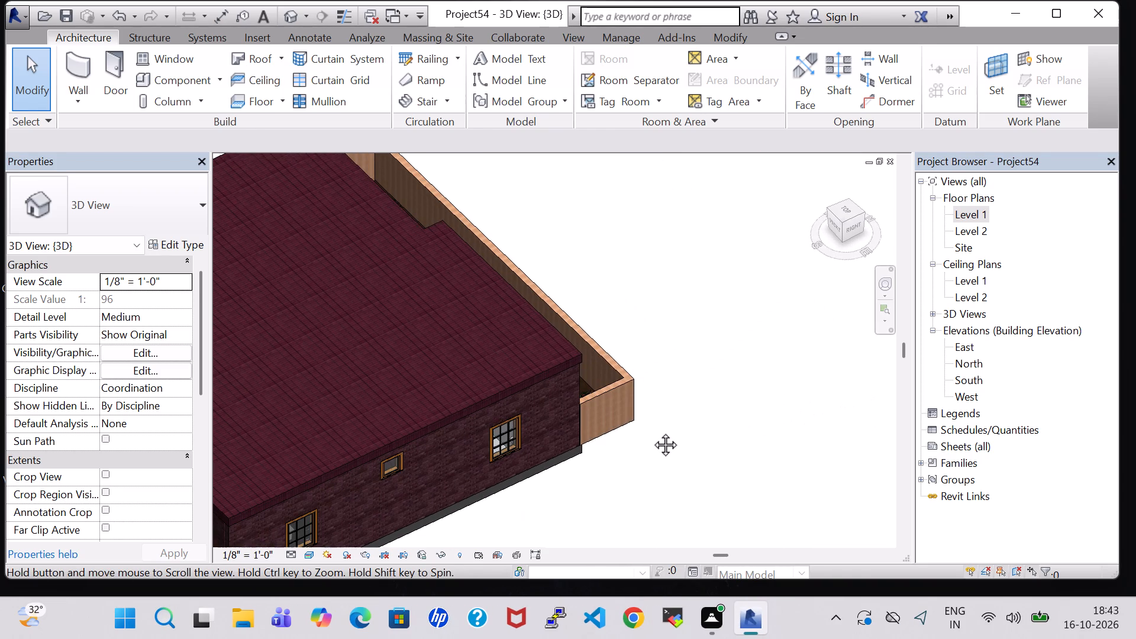
middle_click_drag(690, 396, 614, 346, "shift")
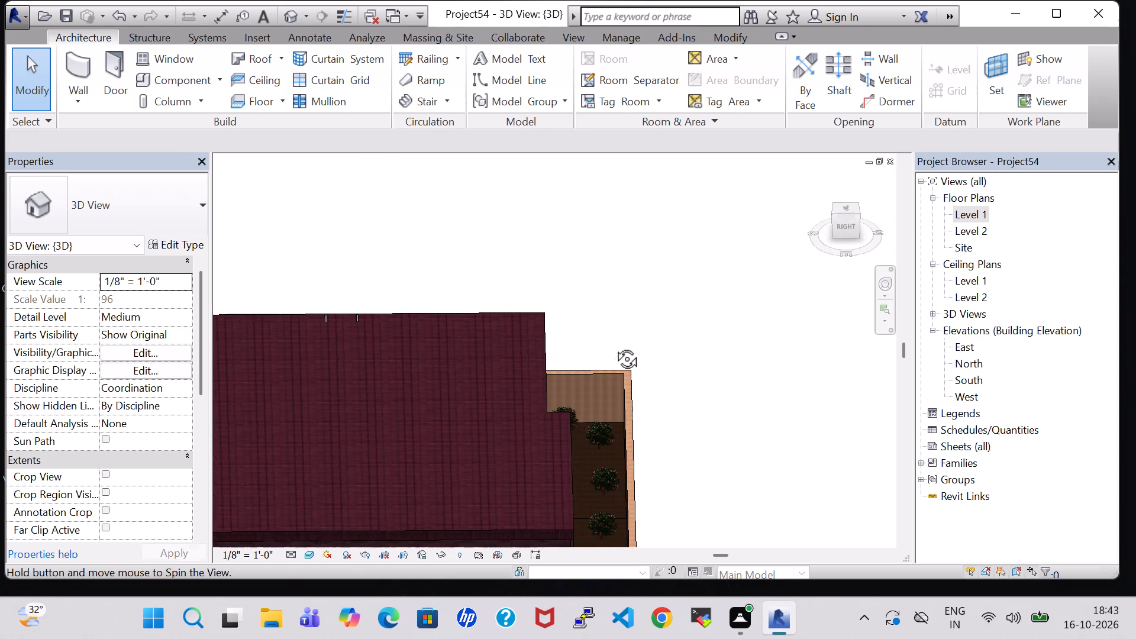
middle_click_drag(678, 473, 657, 353)
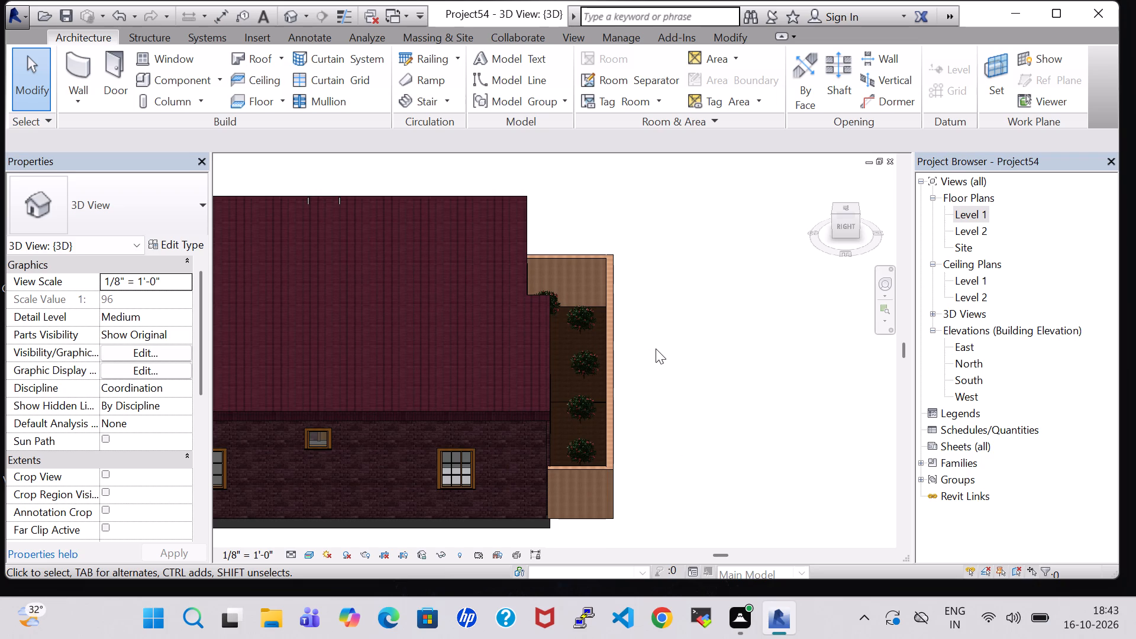
middle_click_drag(672, 343, 663, 418, "shift")
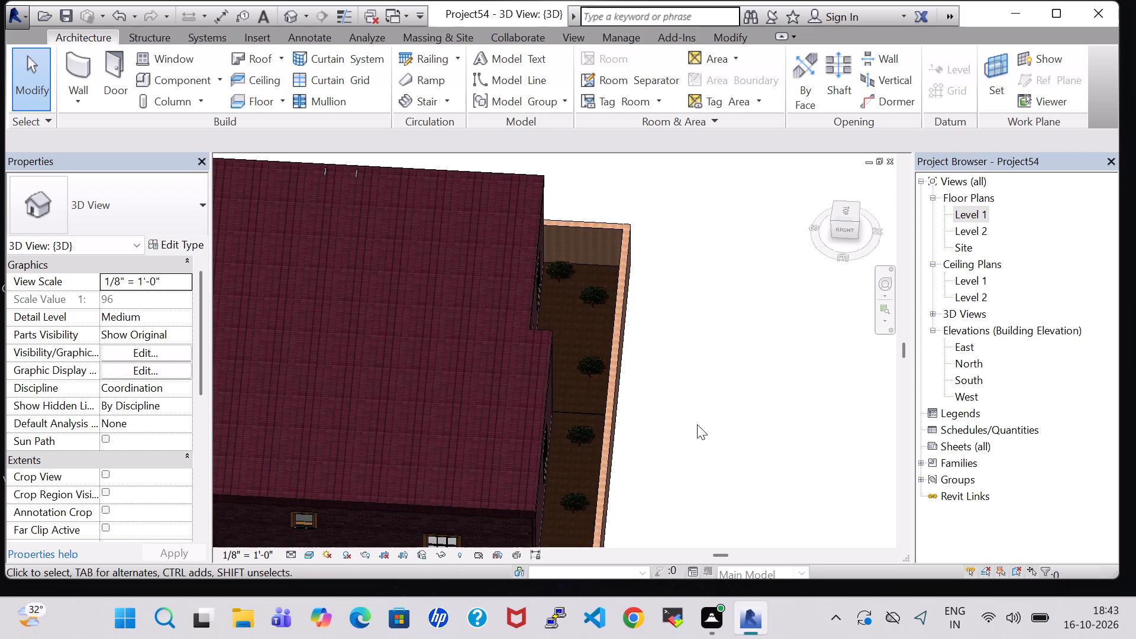
middle_click_drag(697, 424, 643, 329)
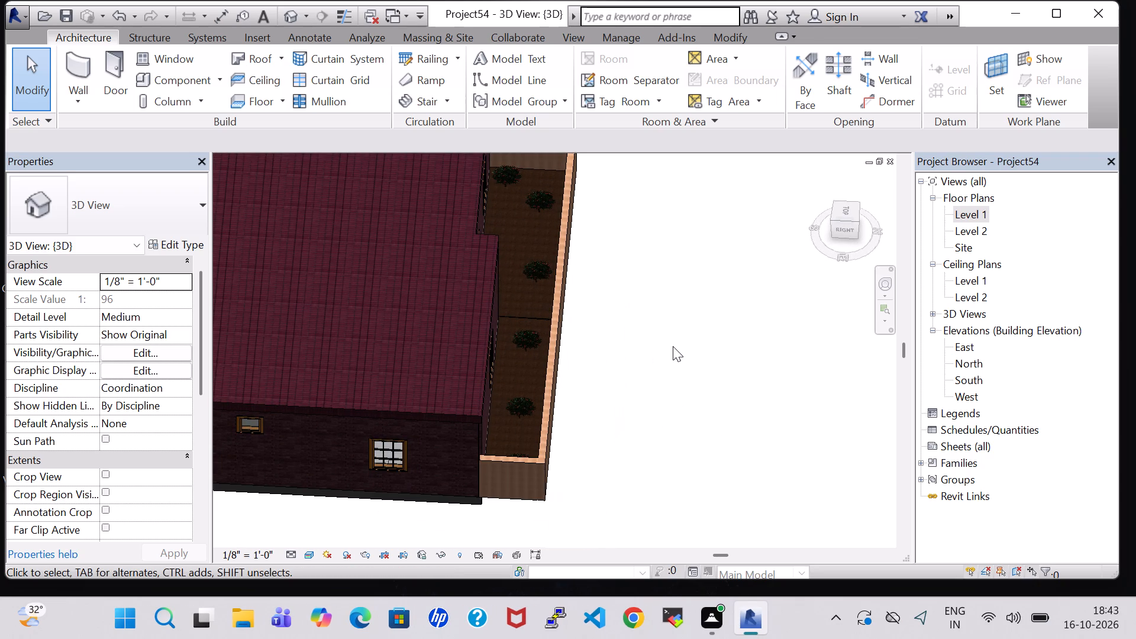
scroll(673, 346, "up", 3)
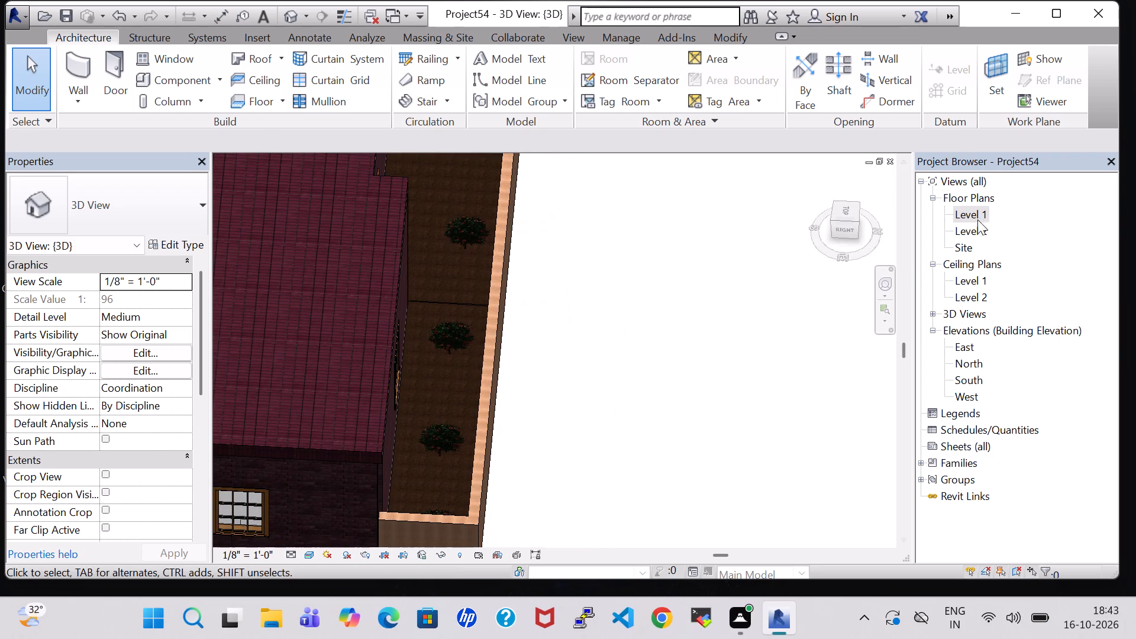
Open the Level 1 floor plan and show the back yard behind the kitchen and bedroom.
double_click(964, 217)
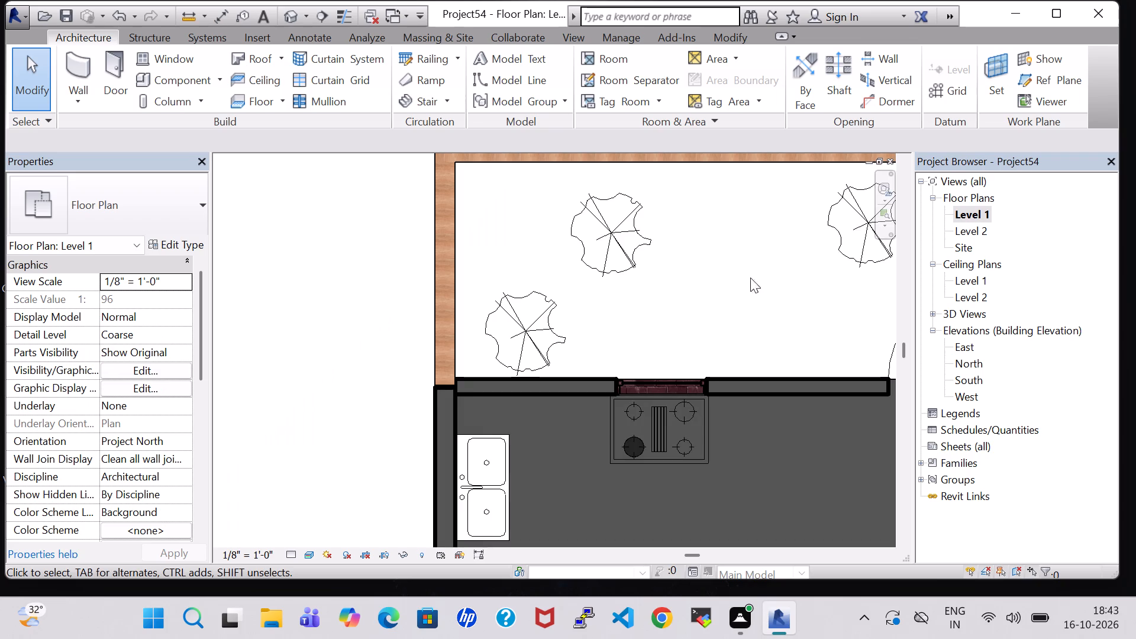
scroll(748, 264, "down", 7)
middle_click_drag(748, 264, 605, 292)
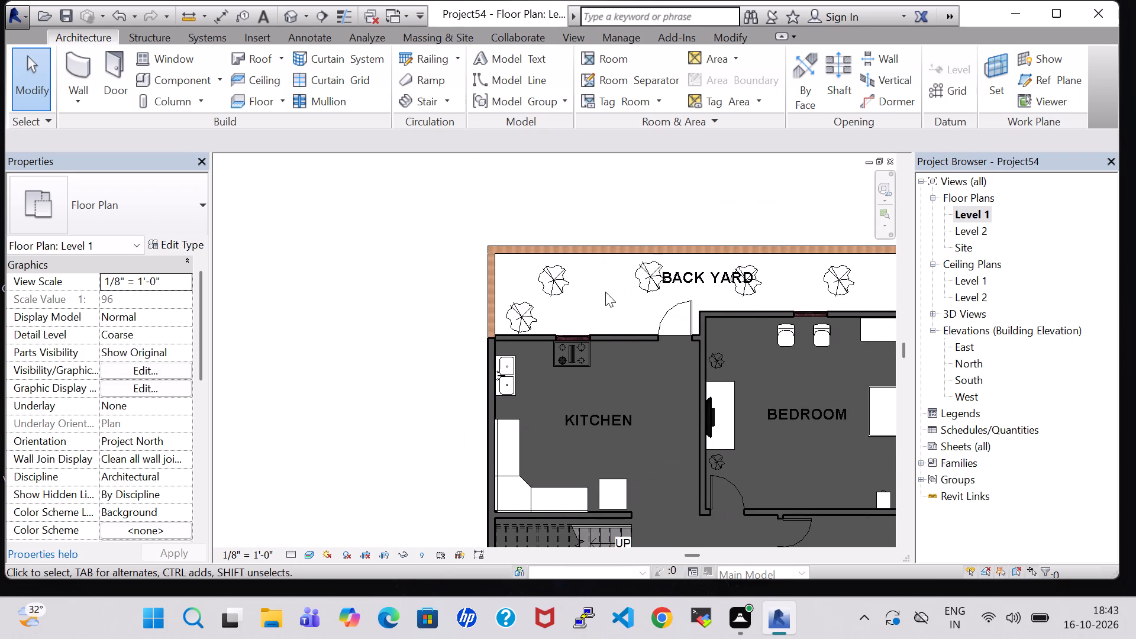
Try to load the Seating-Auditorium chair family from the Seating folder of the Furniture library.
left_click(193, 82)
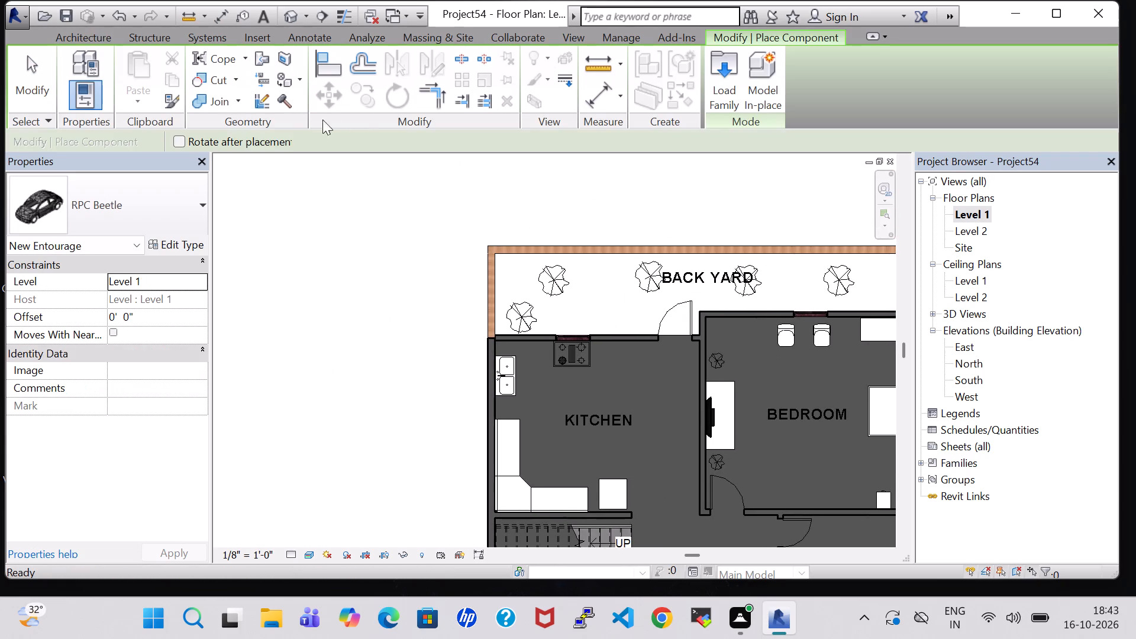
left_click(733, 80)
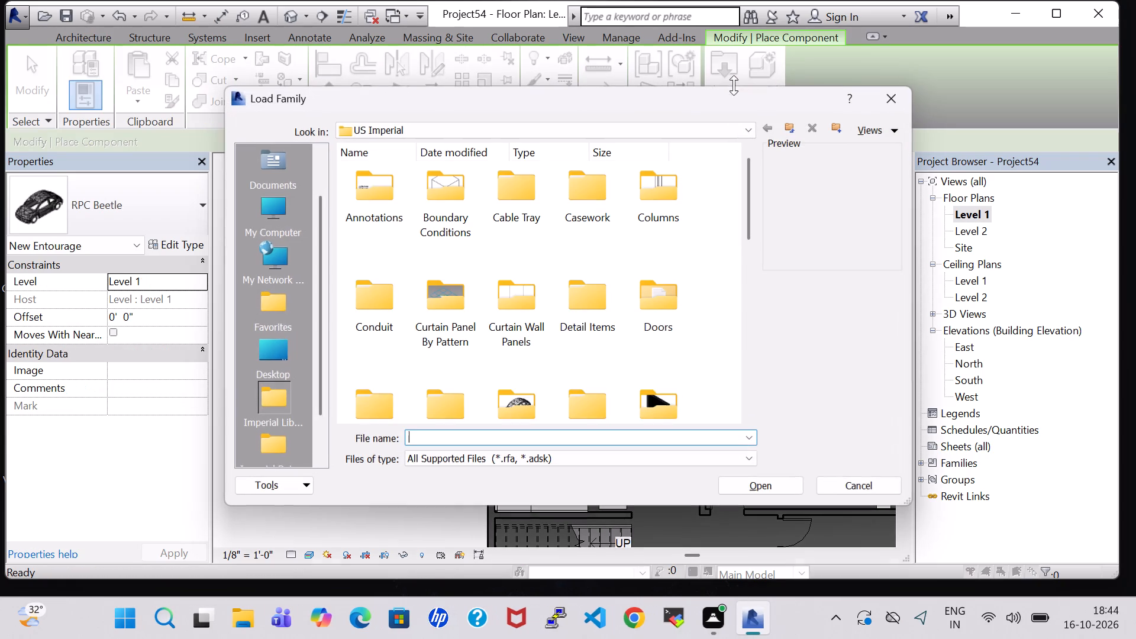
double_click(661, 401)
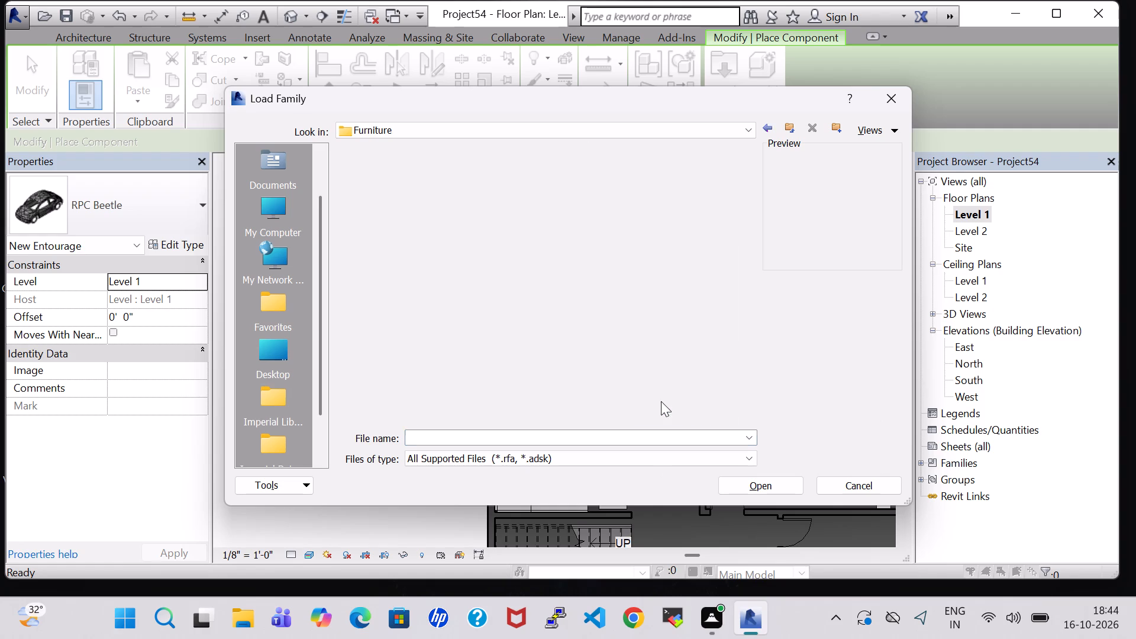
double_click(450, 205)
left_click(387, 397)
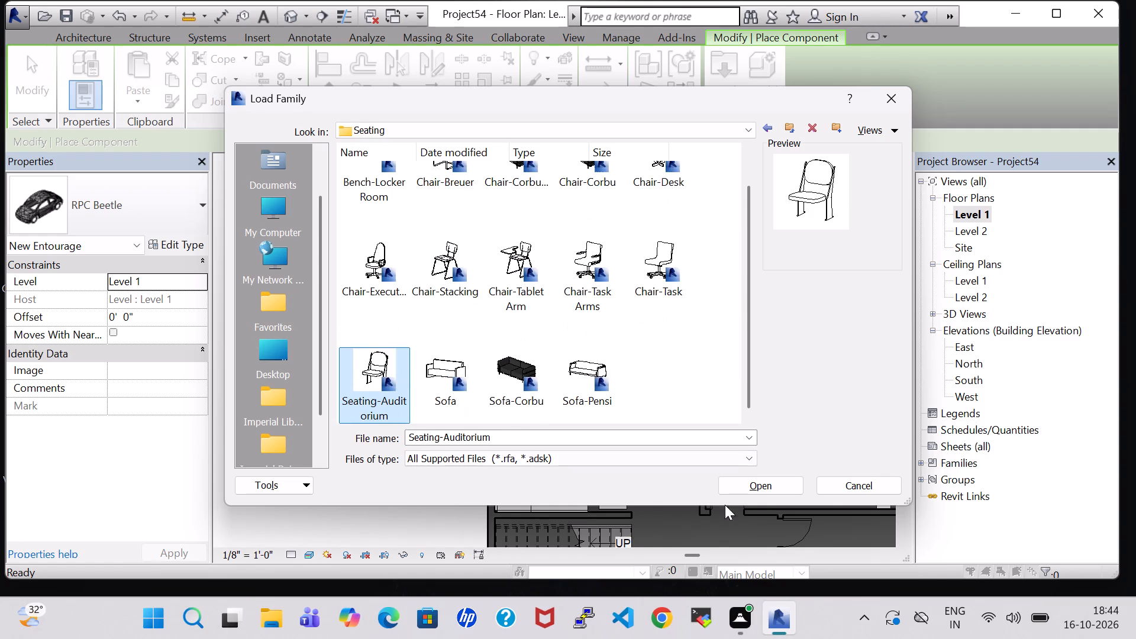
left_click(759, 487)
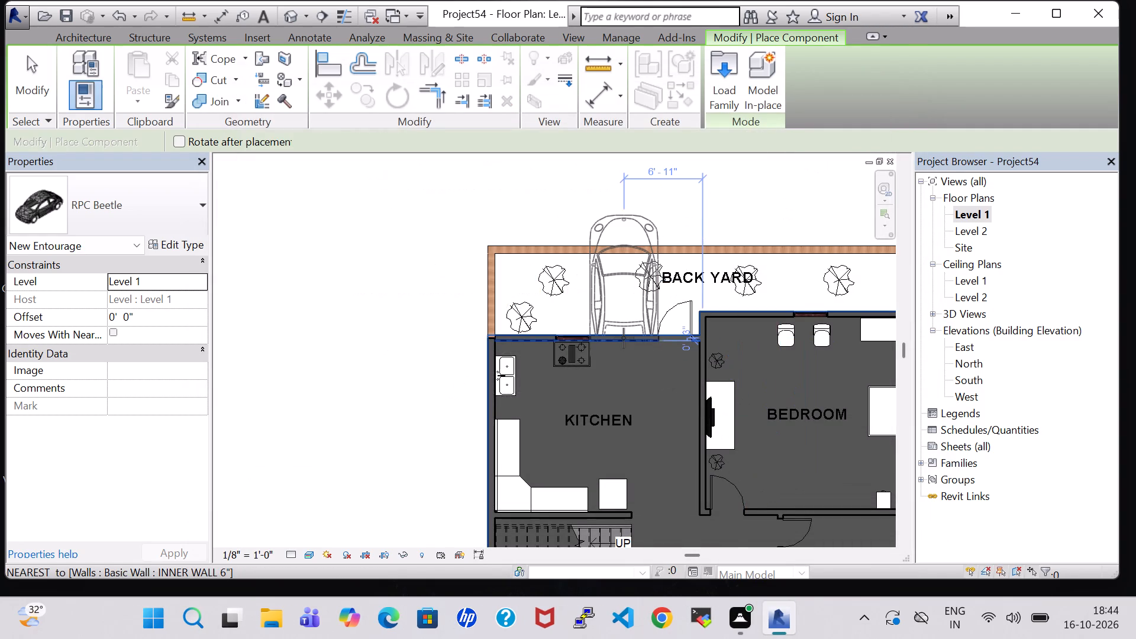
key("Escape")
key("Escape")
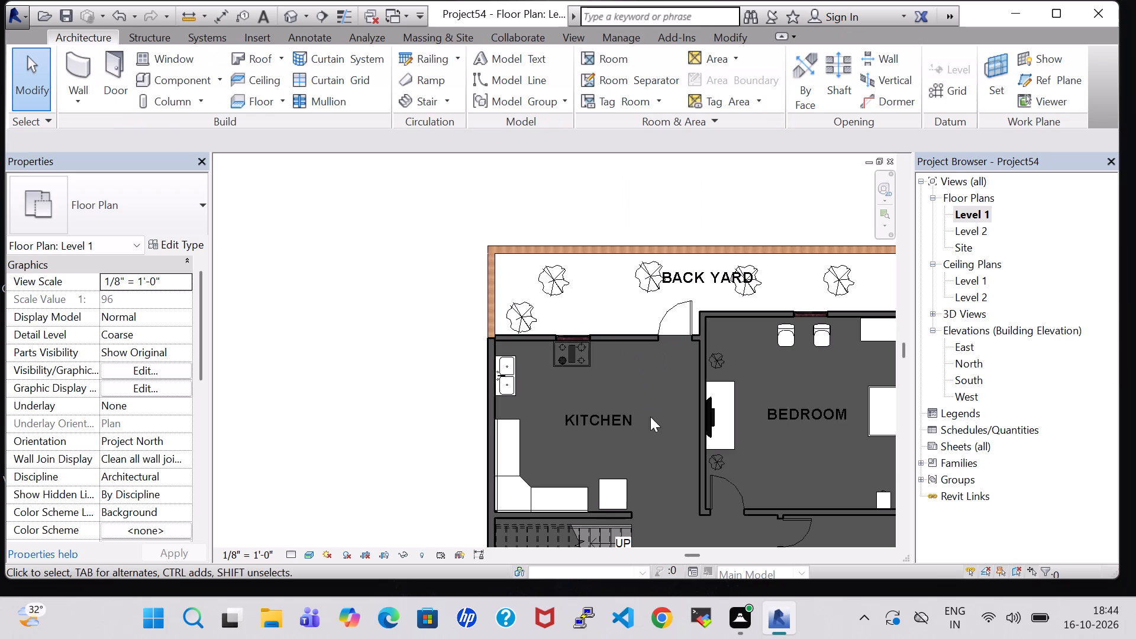
Place two Seating-Auditorium 18" x 24" x 30" chairs facing each other in the back yard behind the kitchen, matching the bedroom chairs.
left_click(792, 334)
right_click(792, 334)
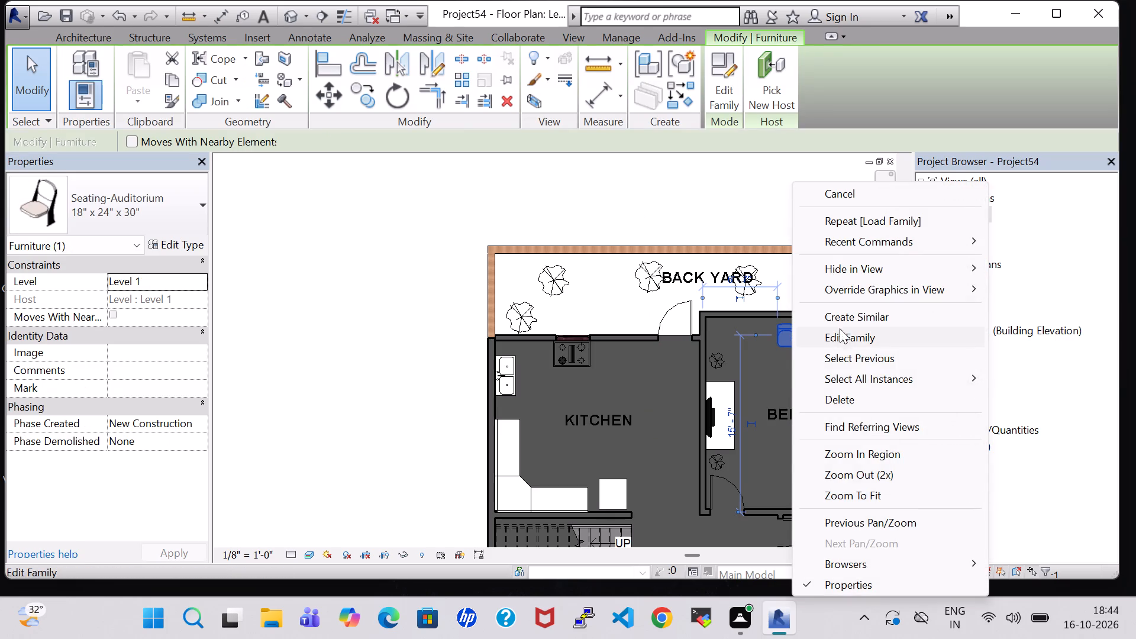
left_click(841, 320)
key("space")
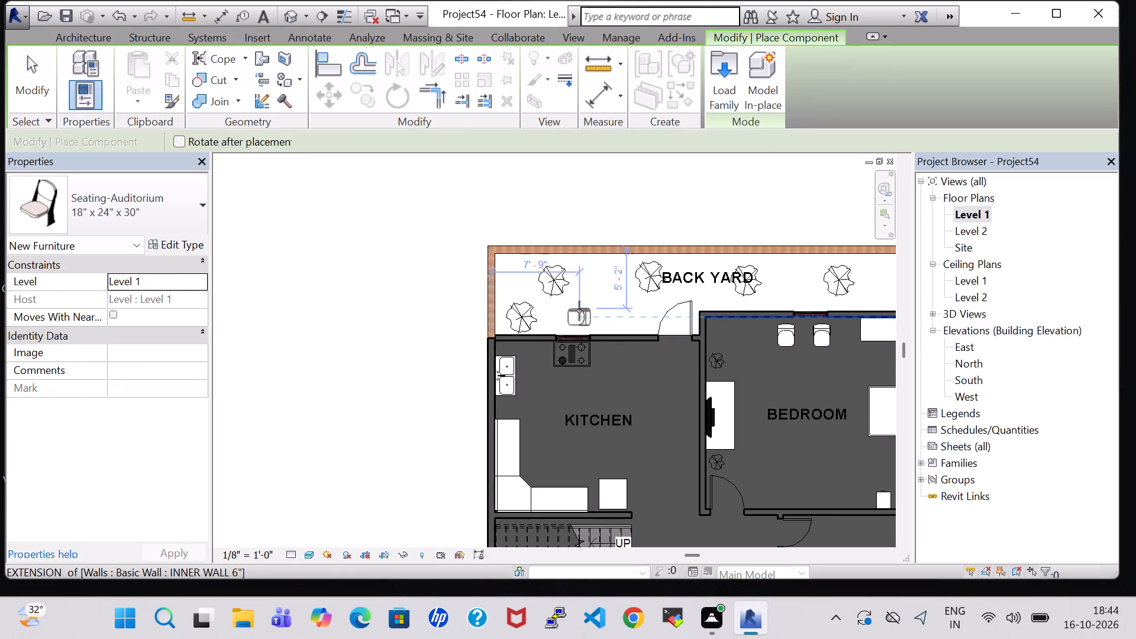
scroll(579, 311, "up", 5)
key("space")
key("space")
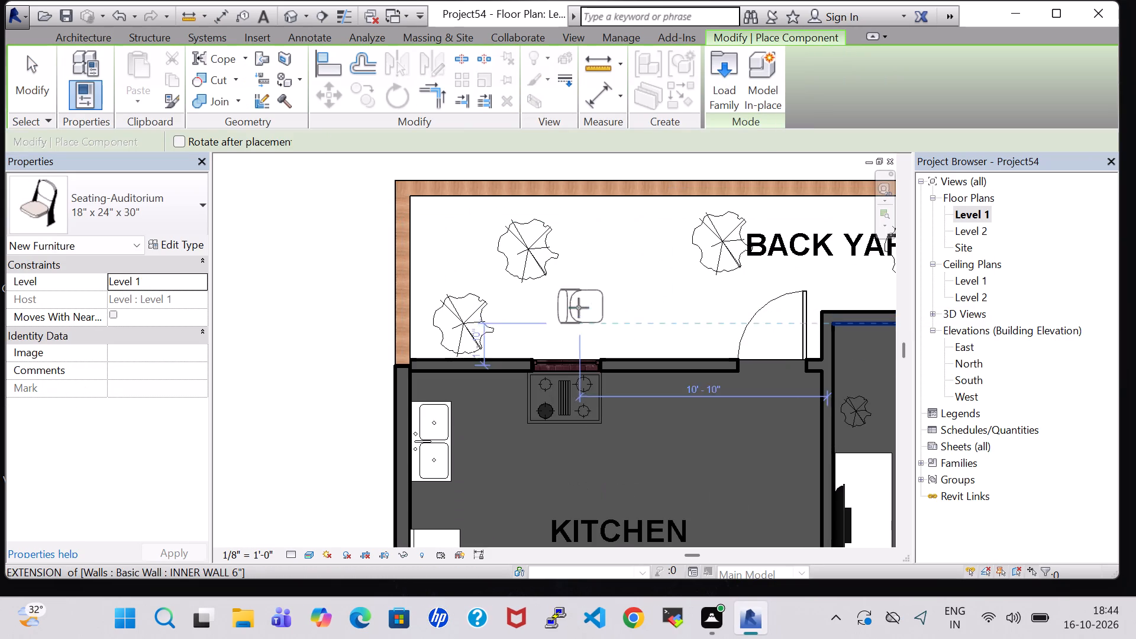
left_click(570, 298)
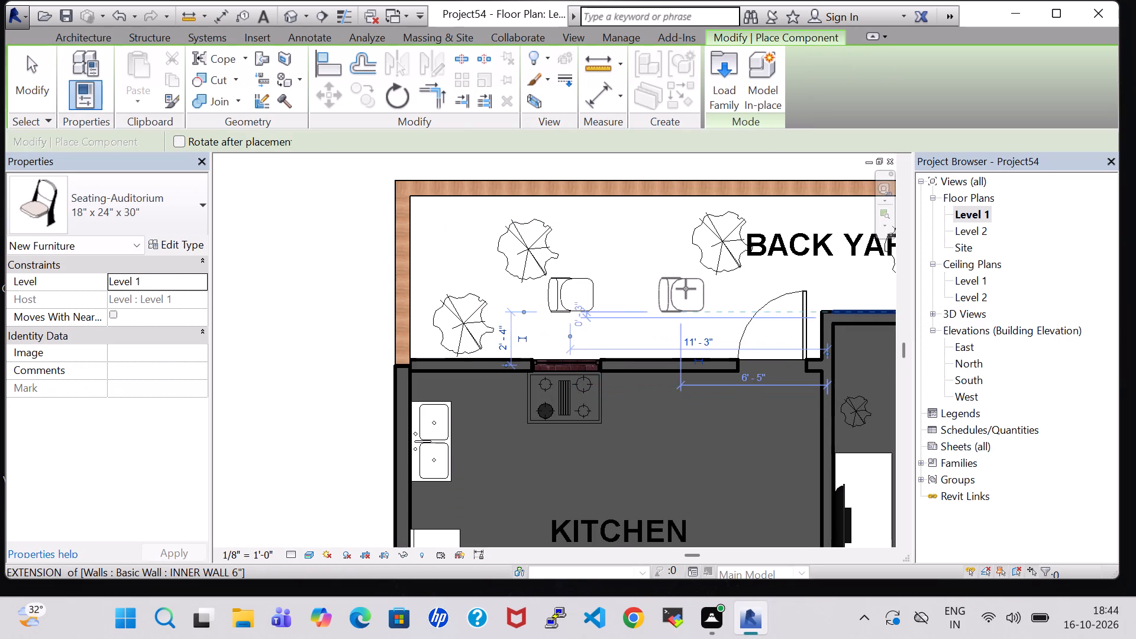
key("space")
key("space")
left_click(693, 288)
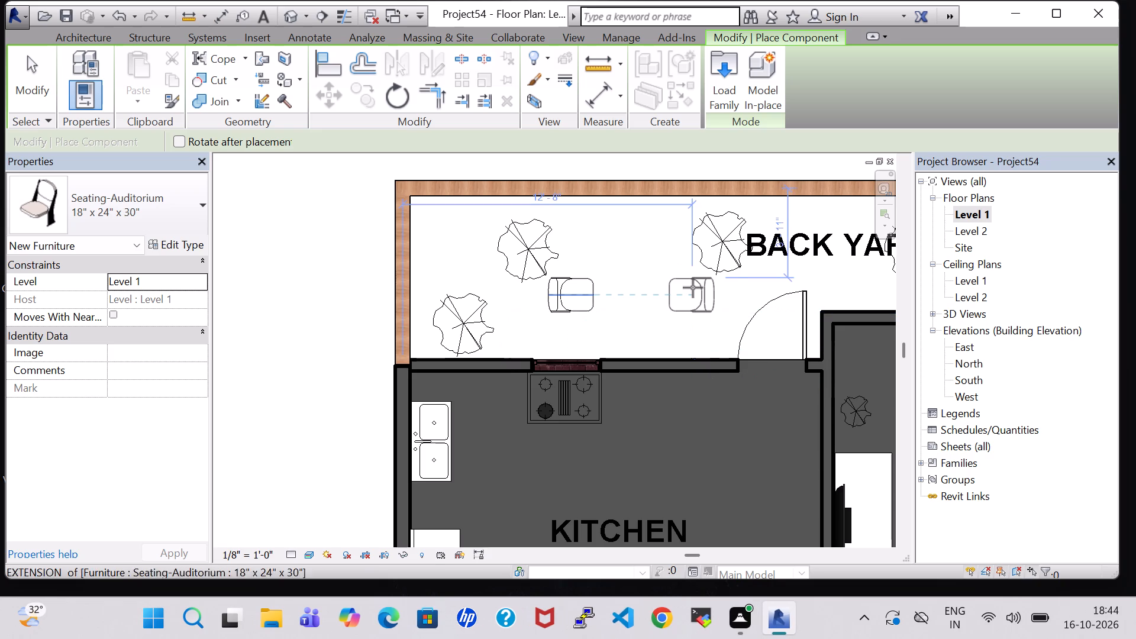
Place two more Seating-Auditorium chairs in a row in the back yard behind the bedroom, one on each side of the plant.
scroll(685, 291, "down", 4)
middle_click_drag(685, 291, 549, 274)
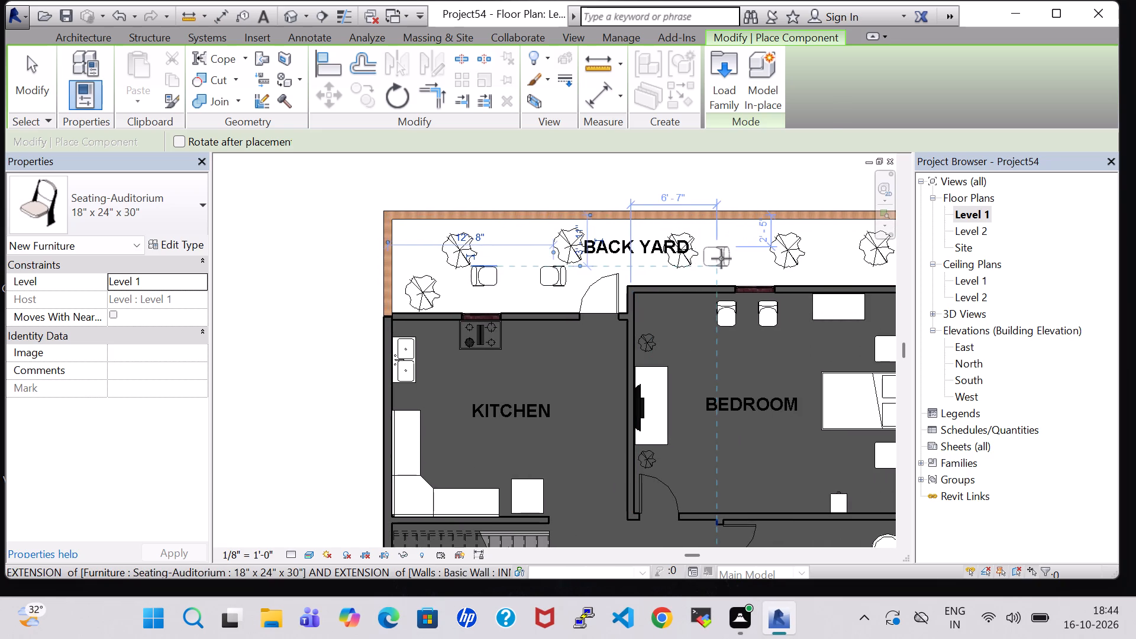
key("space")
key("space")
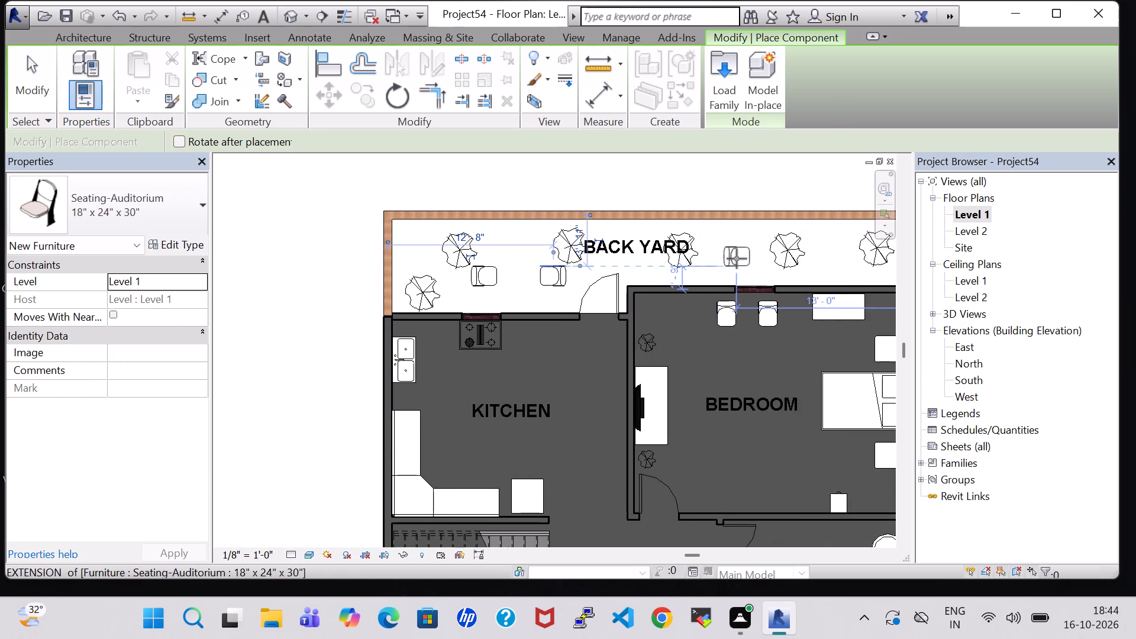
left_click(737, 259)
left_click(811, 259)
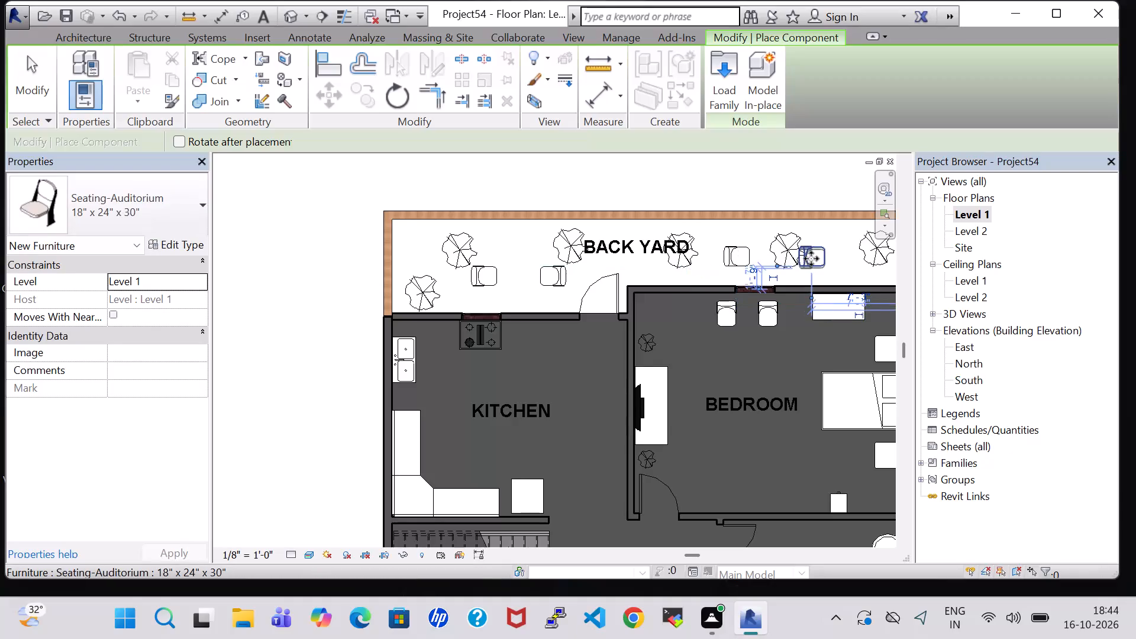
key("space")
key("space")
key("space")
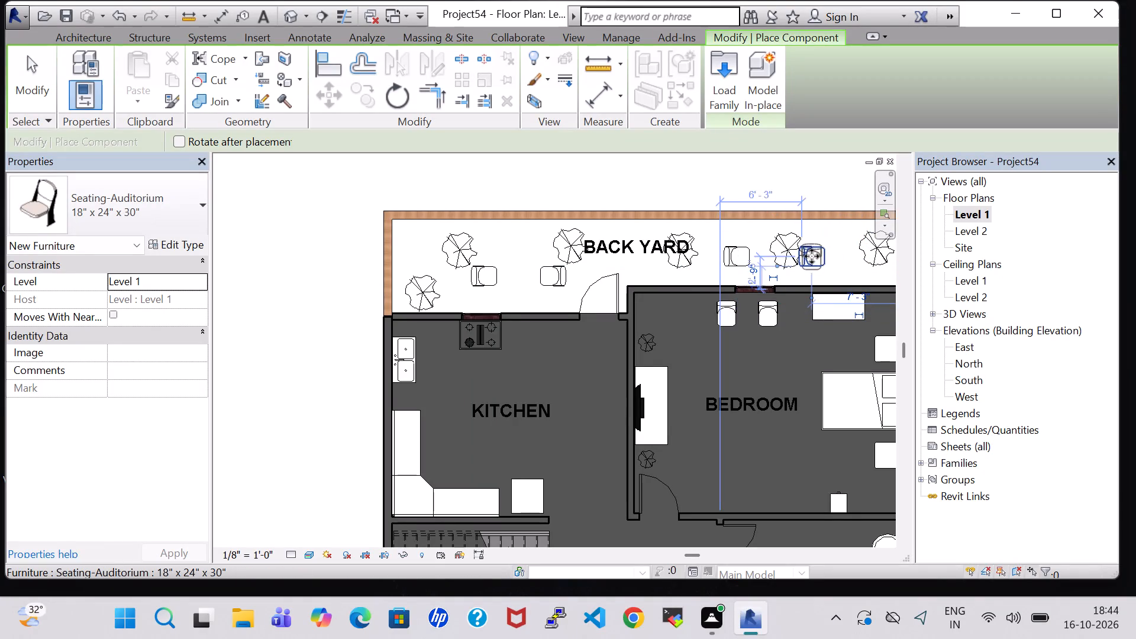
key("space")
key("Escape")
key("Escape")
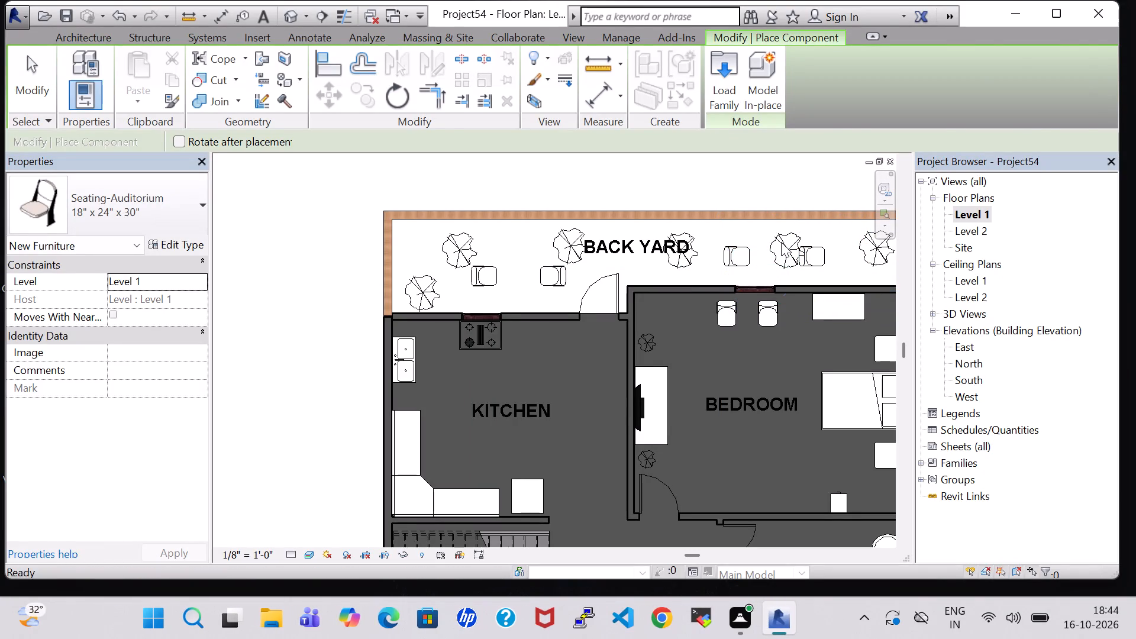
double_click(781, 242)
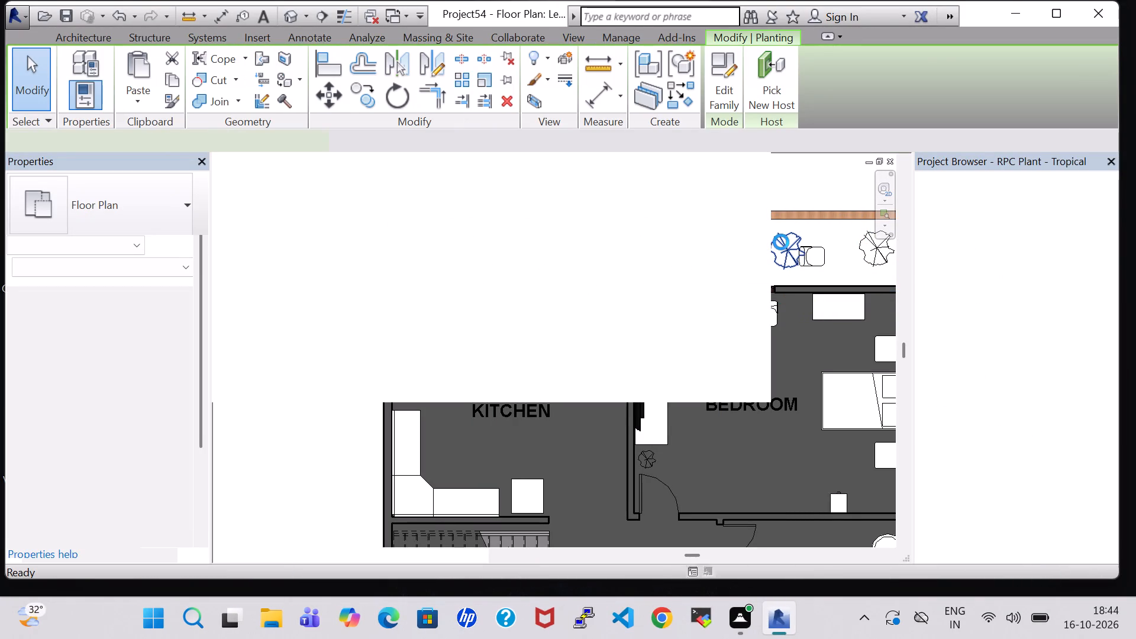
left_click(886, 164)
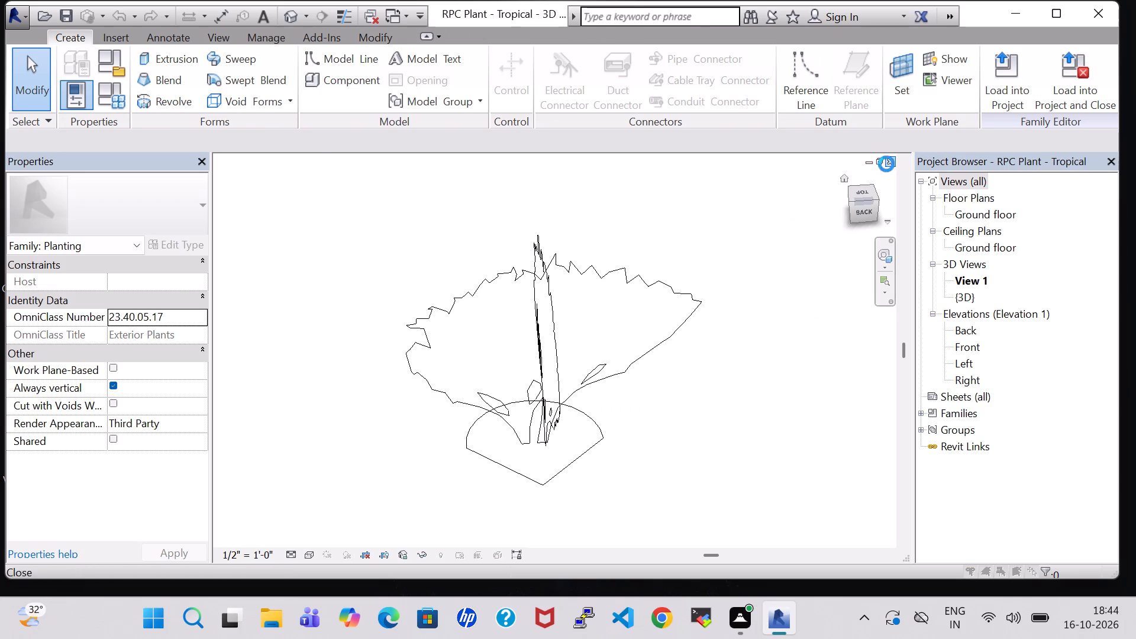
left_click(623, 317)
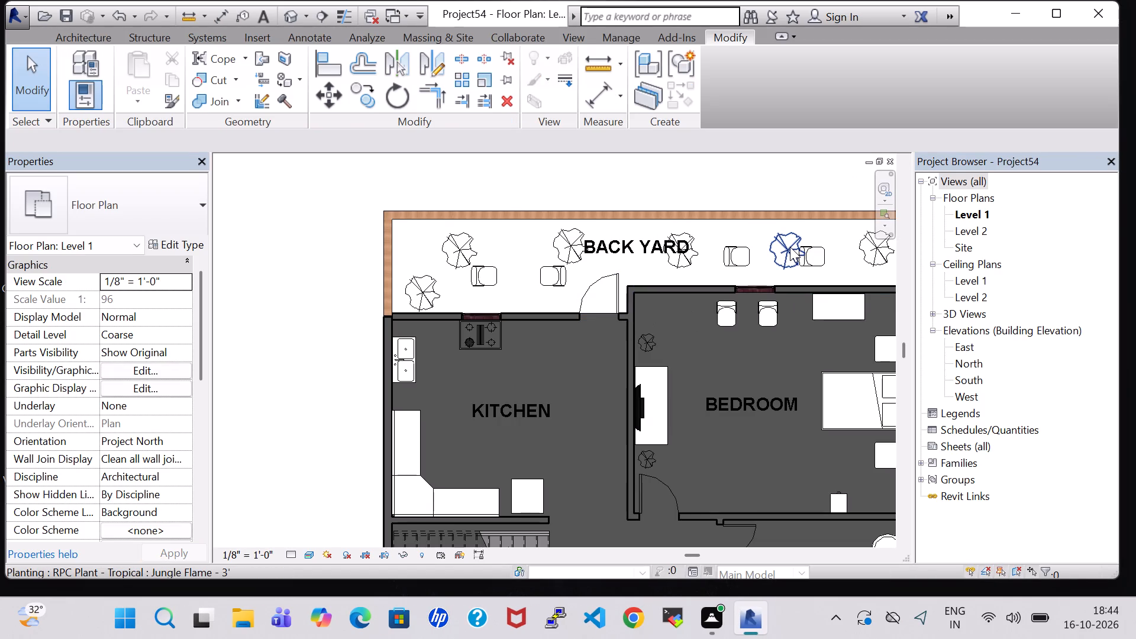
Delete the RPC Jungle Flame plant between the two chairs behind the bedroom.
left_click(790, 247)
key("Delete")
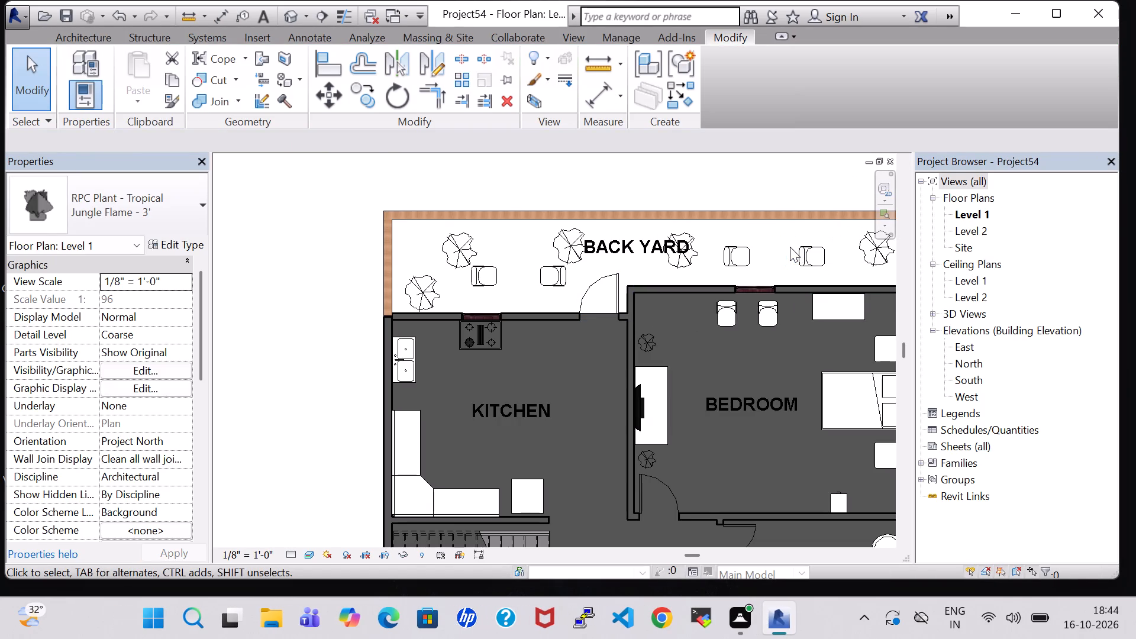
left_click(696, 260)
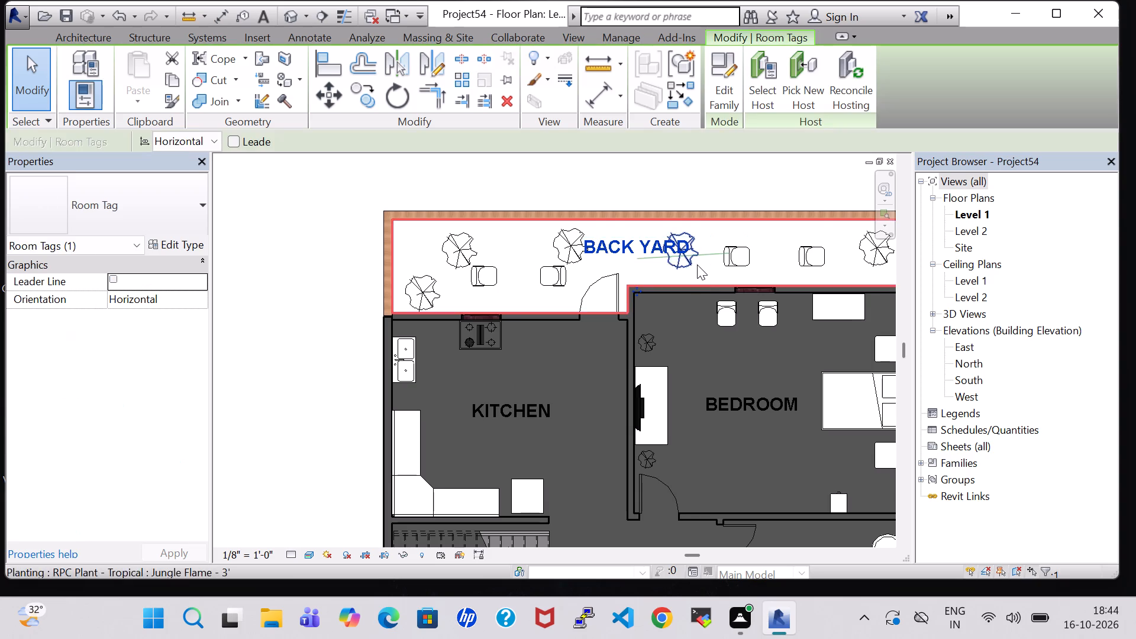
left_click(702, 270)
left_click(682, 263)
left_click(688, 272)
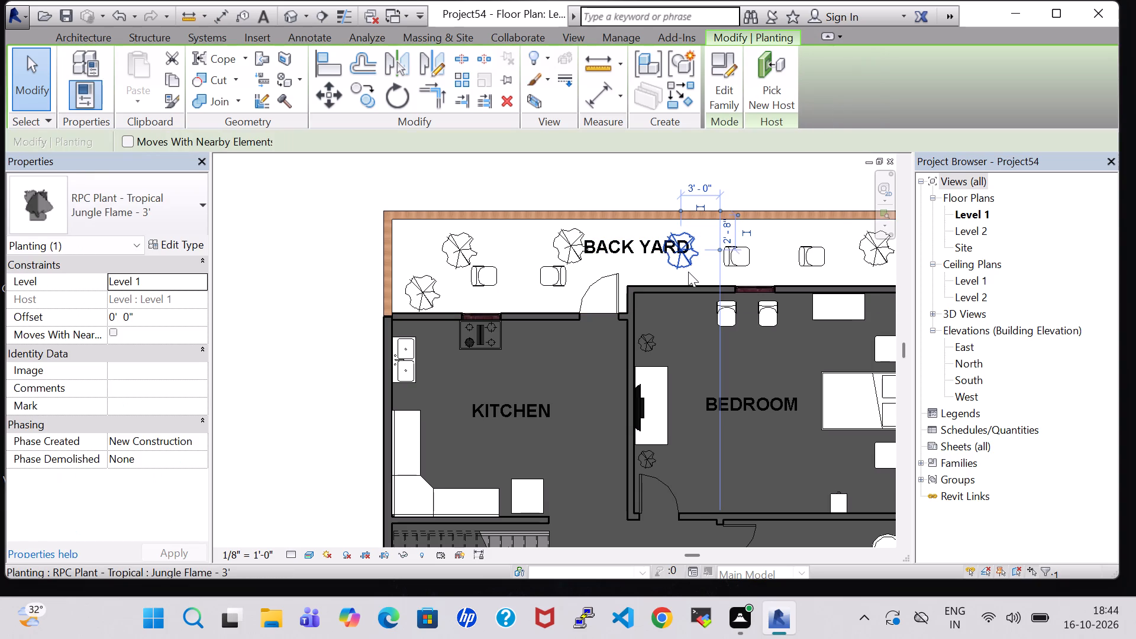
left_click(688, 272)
Nudge both chairs behind the bedroom toward the outer yard wall, also shifting the one farther from the BACK YARD label toward its neighbour.
left_click(801, 267)
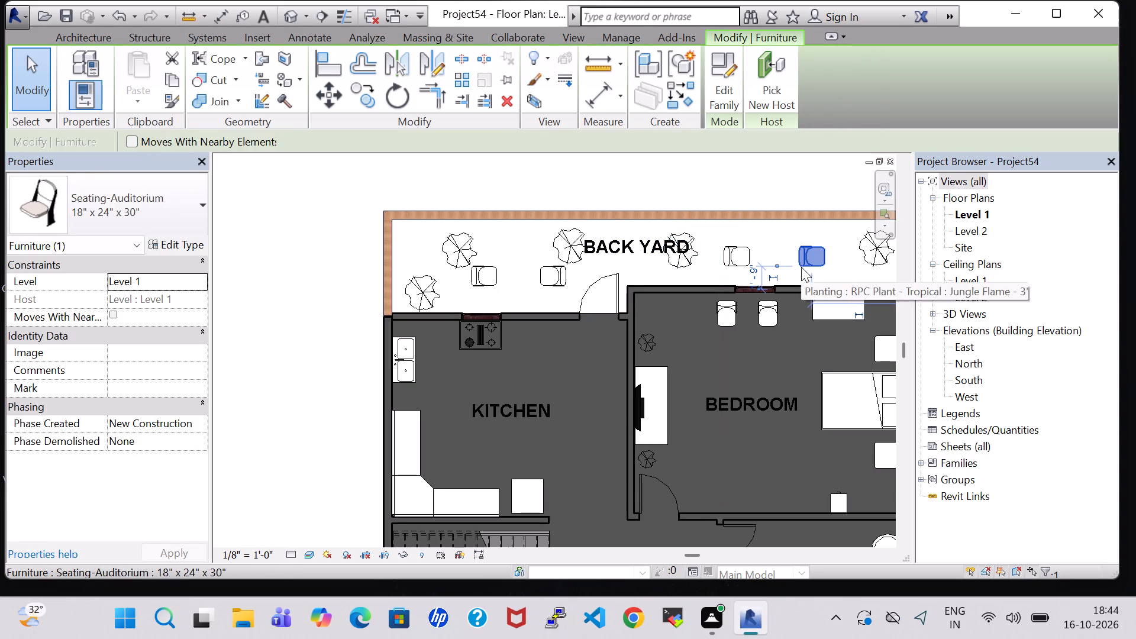
key("Up")
key("Up")
key("Left")
key("Left")
key("Left")
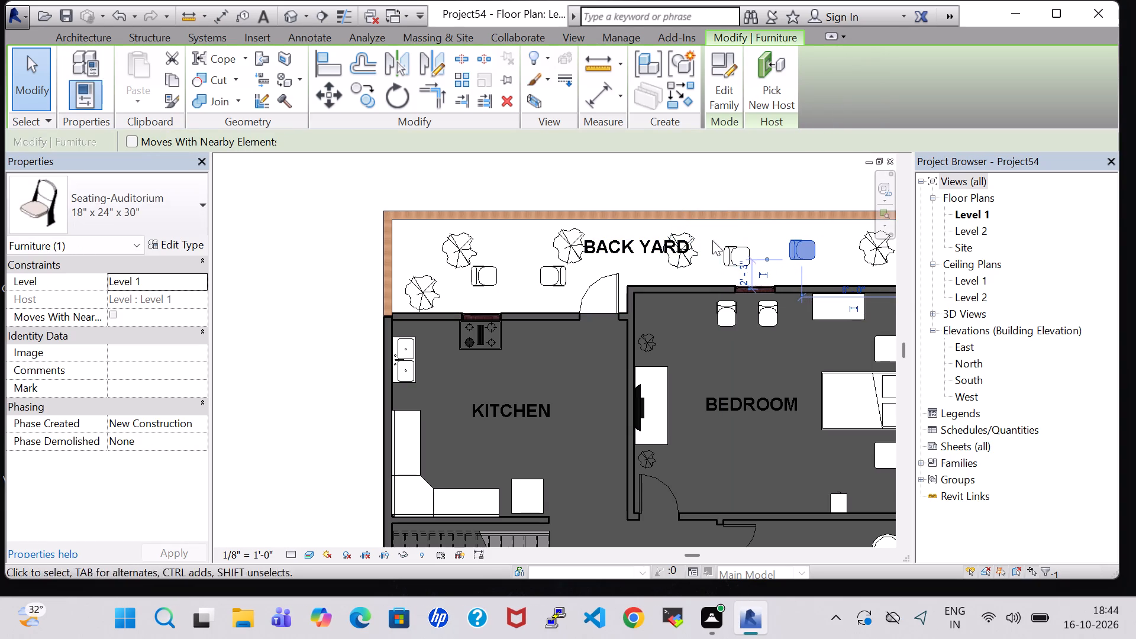
left_click(750, 253)
key("Up")
key("Up")
key("Up")
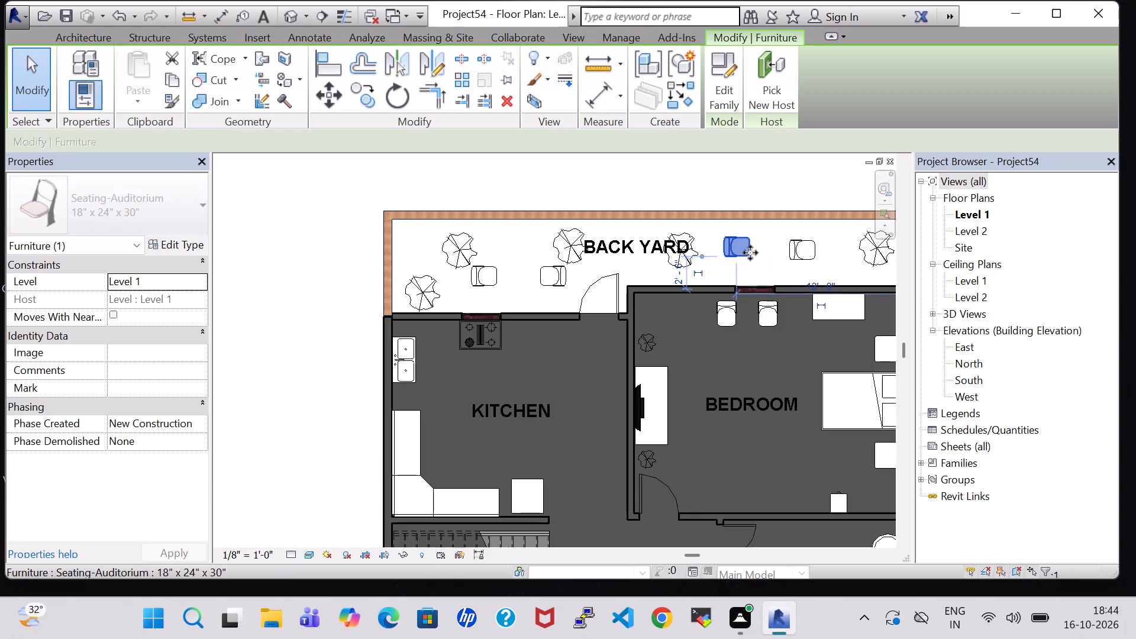
left_click(786, 276)
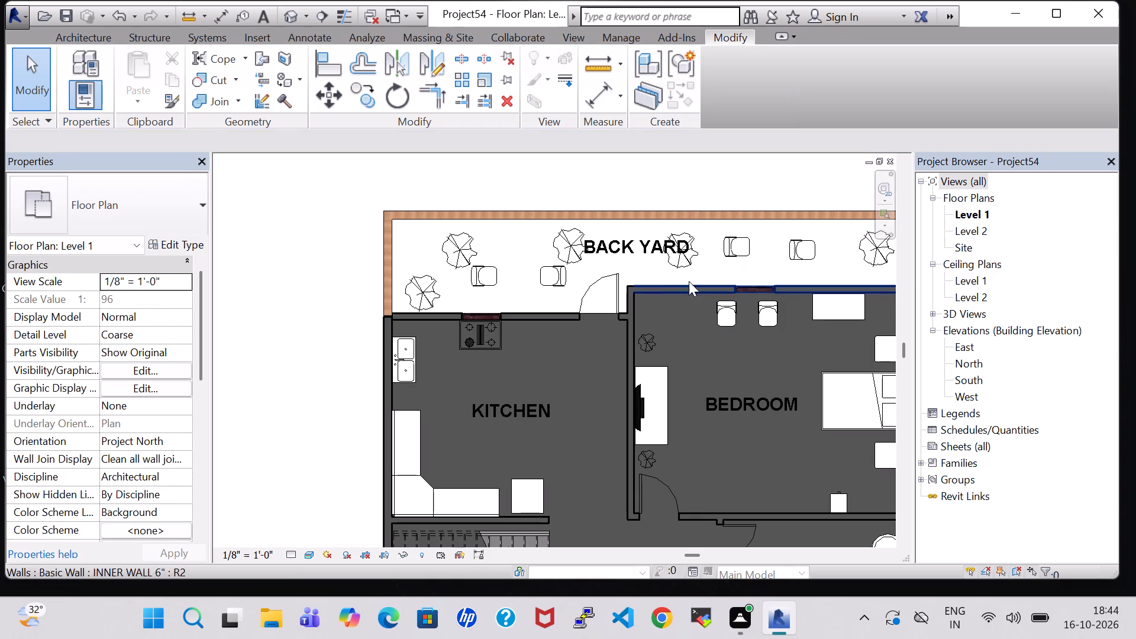
Nudge both back-yard chairs behind the kitchen toward the kitchen wall, also shifting the one nearer the door toward its partner.
left_click(563, 272)
key("Down")
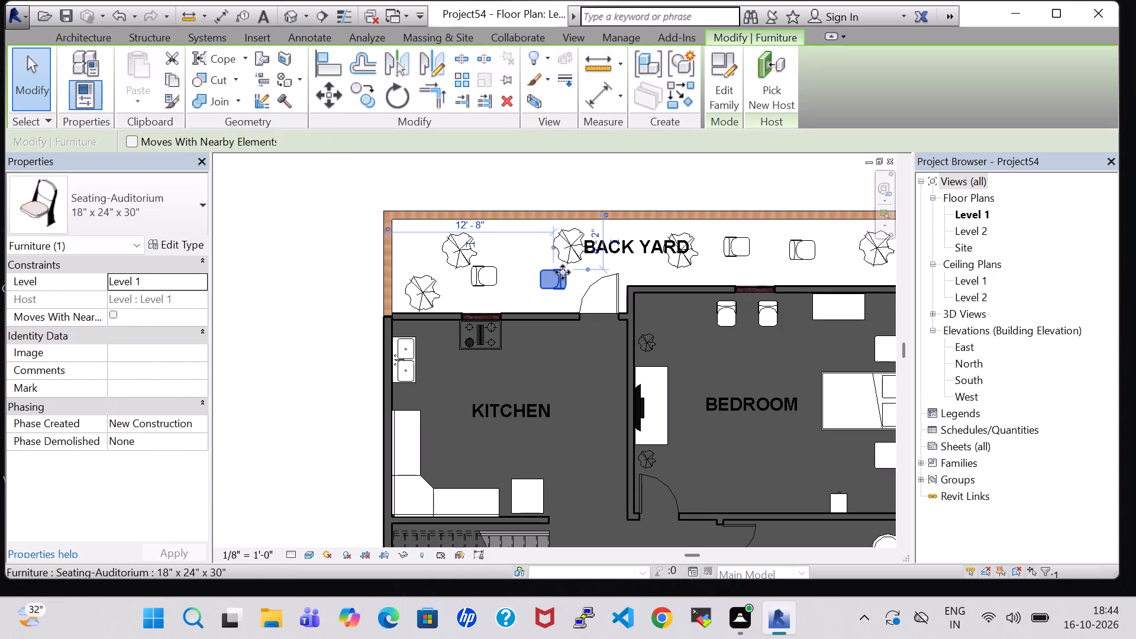
key("Left")
left_click(477, 282)
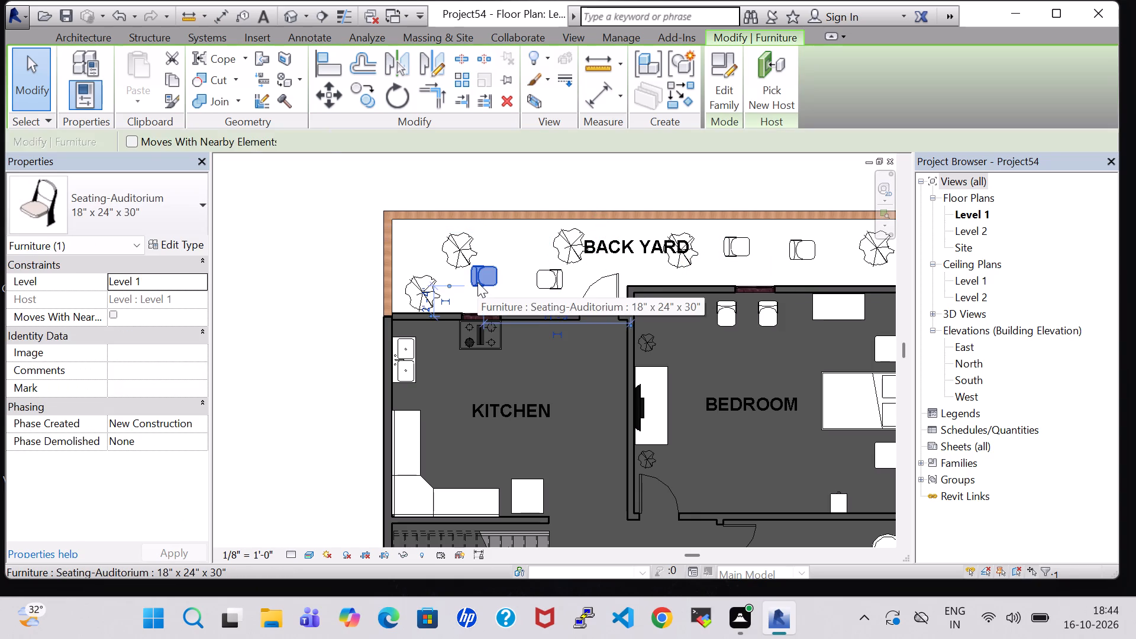
key("Down")
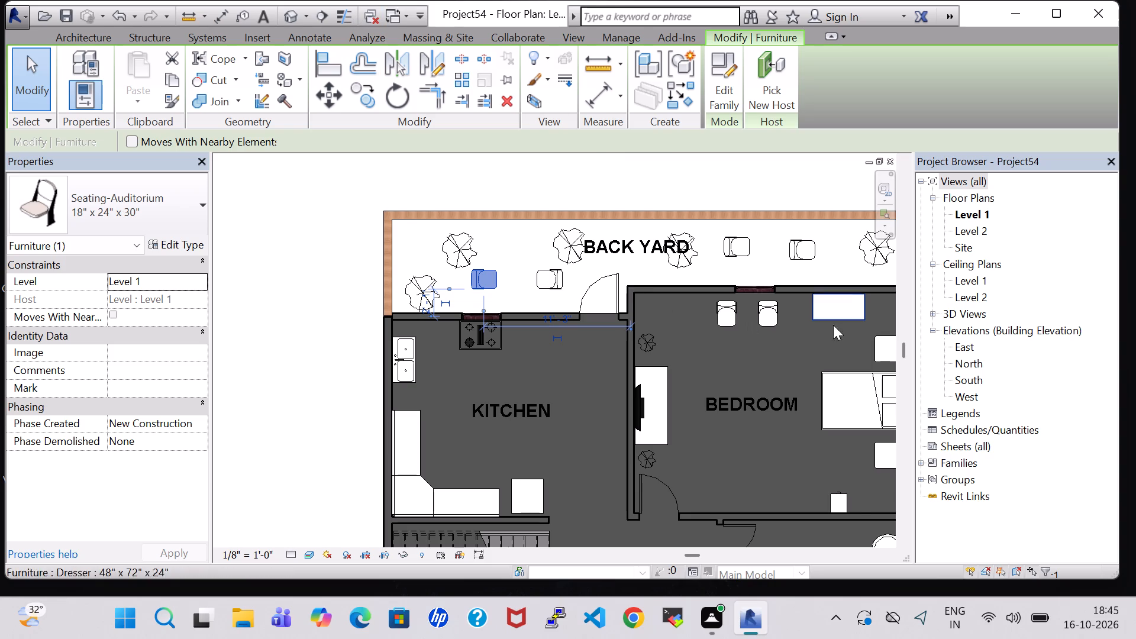
Place a Table-End 24" x 24", matching the bedroom's bedside table, between each of the two pairs of back-yard chairs.
left_click(876, 457)
right_click(876, 457)
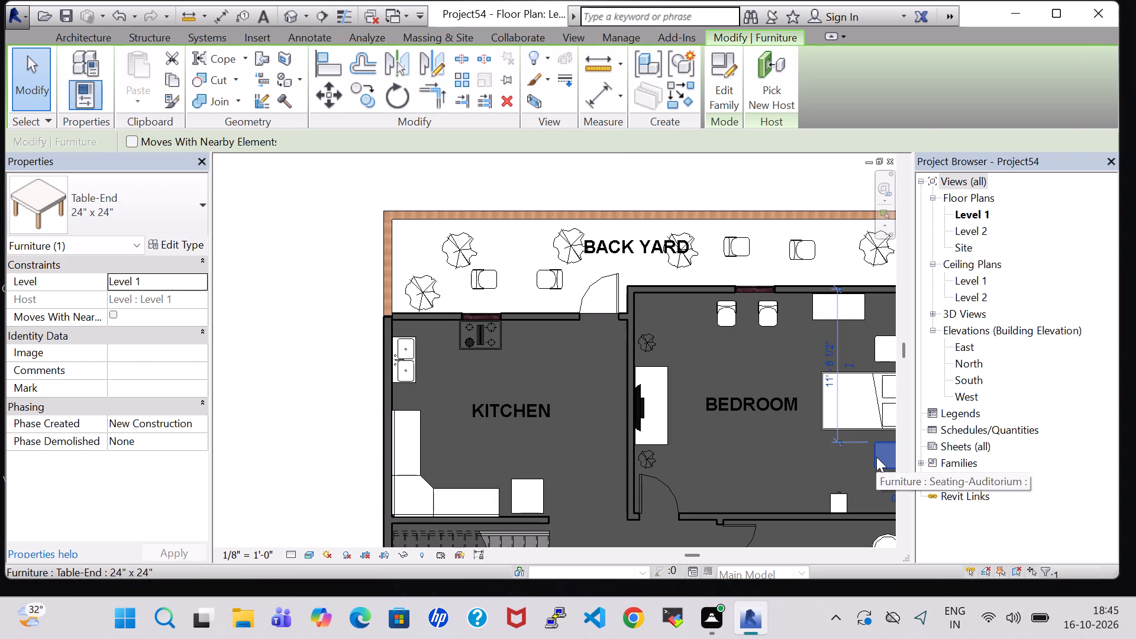
left_click(927, 171)
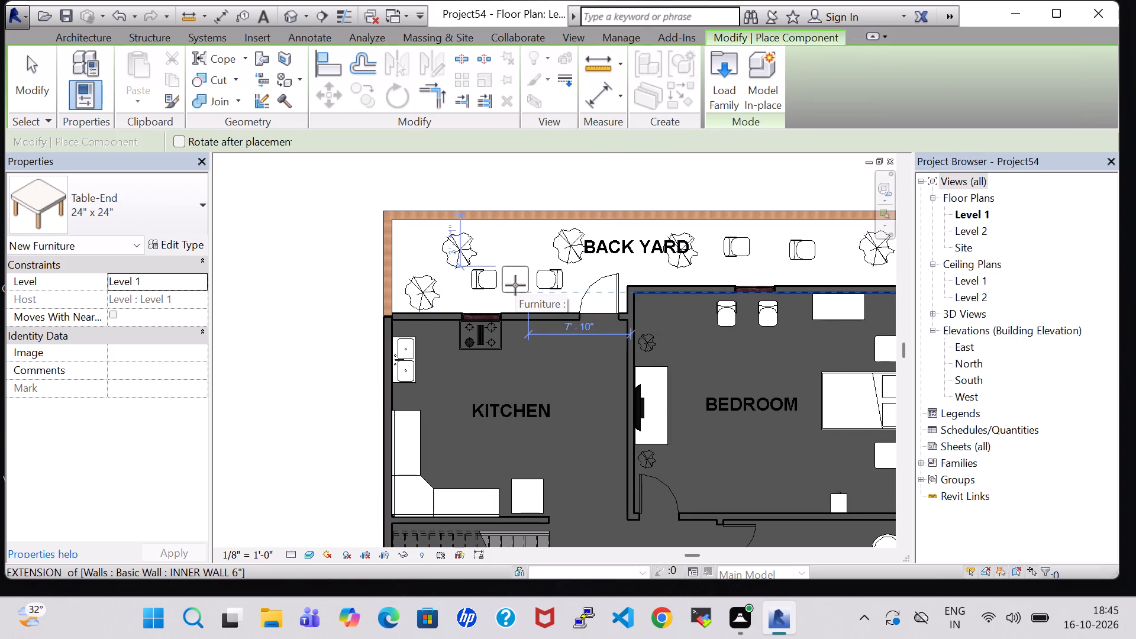
left_click(515, 285)
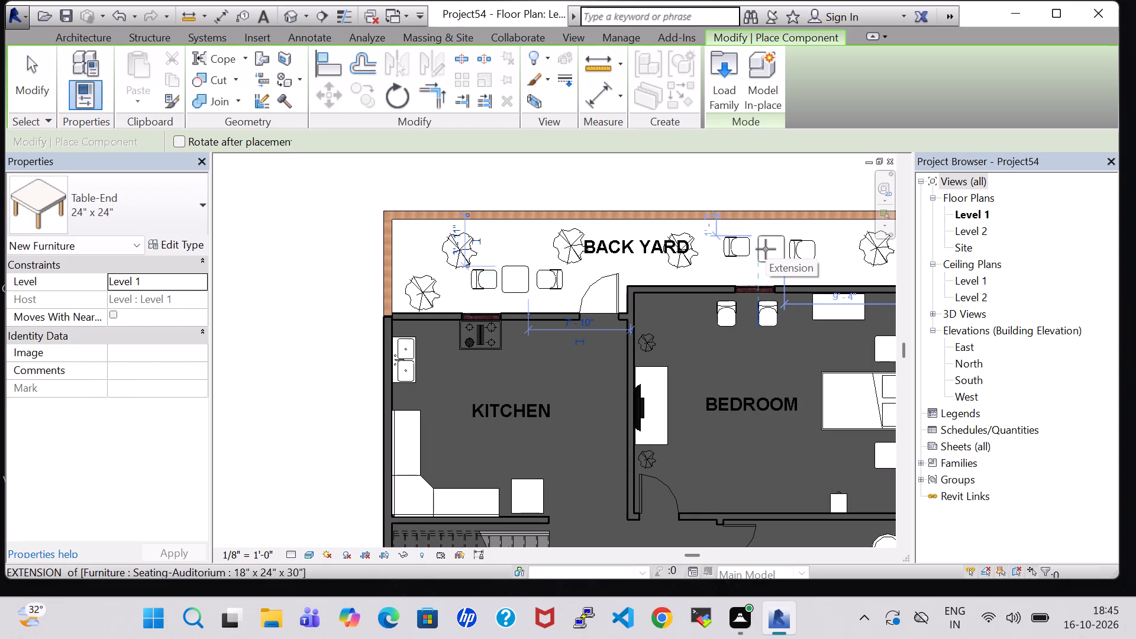
left_click(766, 249)
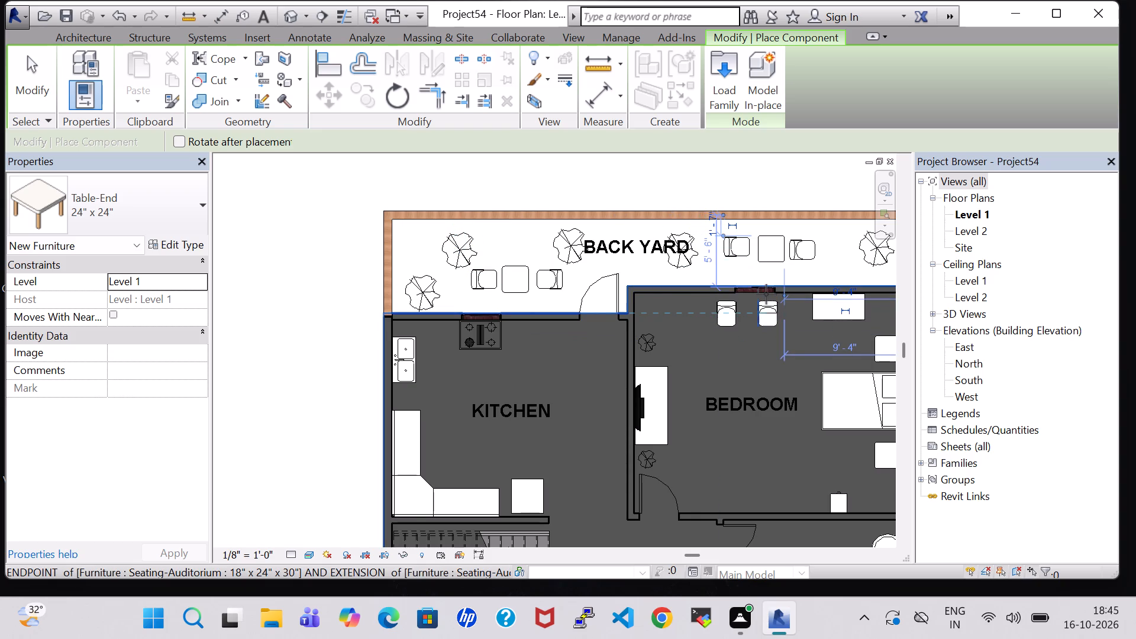
key("Escape")
key("Escape")
In the 3D view, rotate the outer chair behind the bedroom 180° so that it faces the end table.
left_click(286, 14)
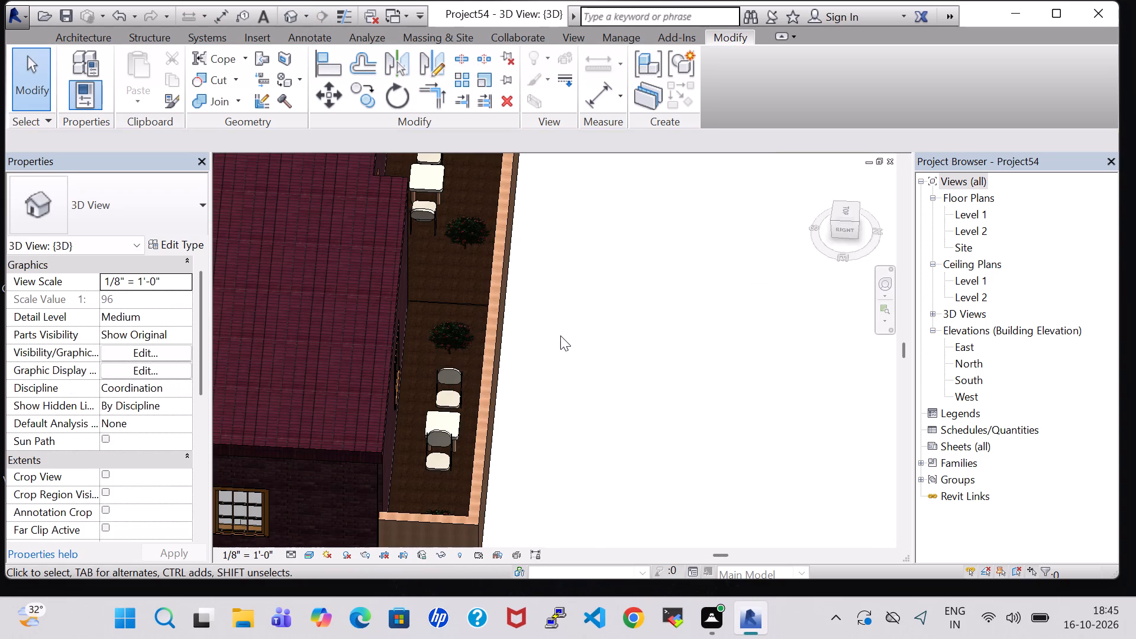
middle_click_drag(548, 308, 551, 379, "shift")
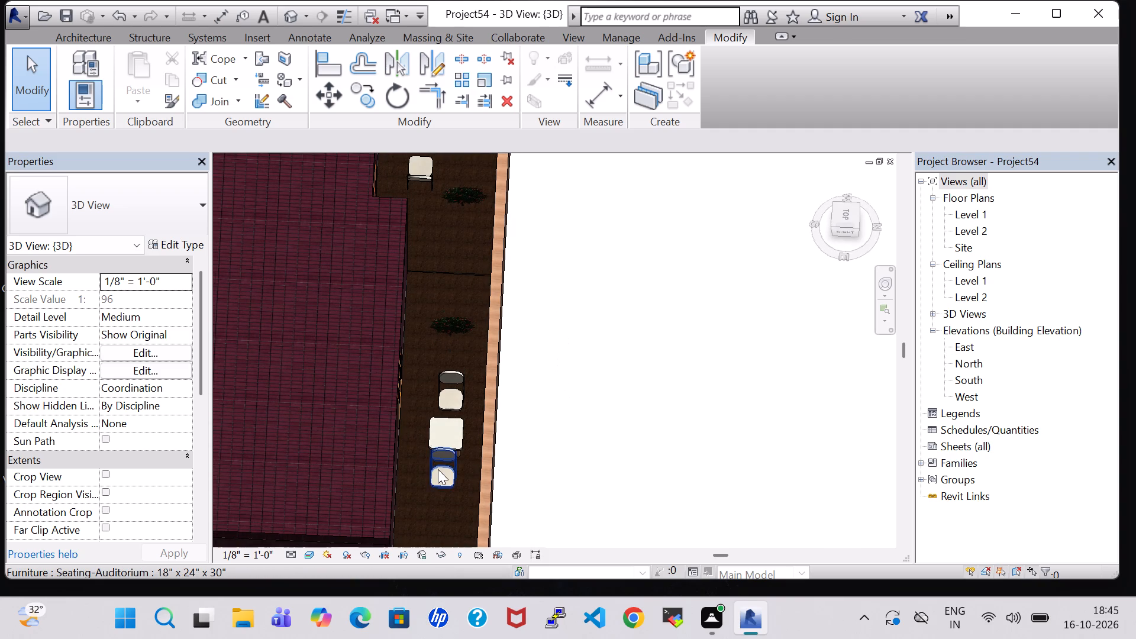
left_click(438, 469)
key("space")
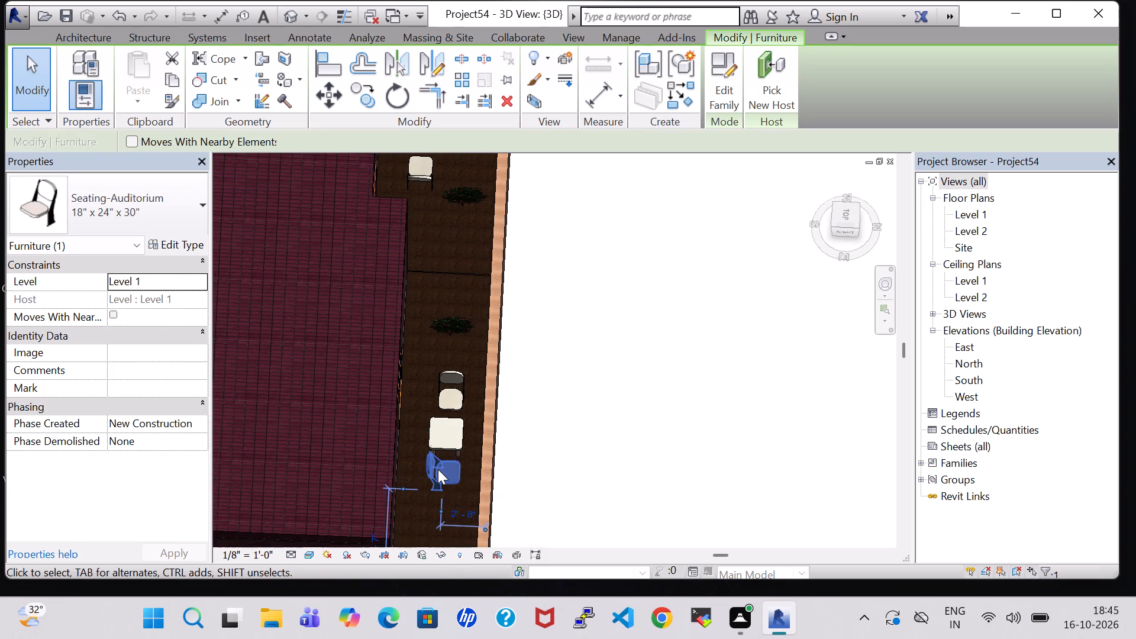
key("space")
left_click(596, 386)
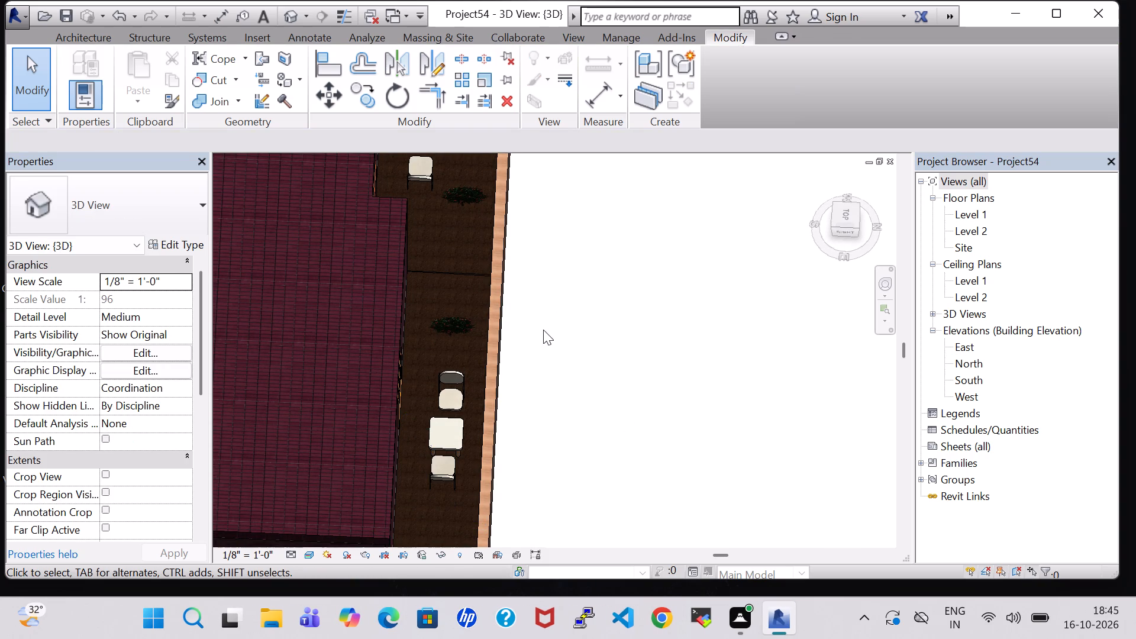
Nudge the end table behind the bedroom one increment toward the chair nearer the kitchen side.
middle_click_drag(543, 330, 545, 451, "shift")
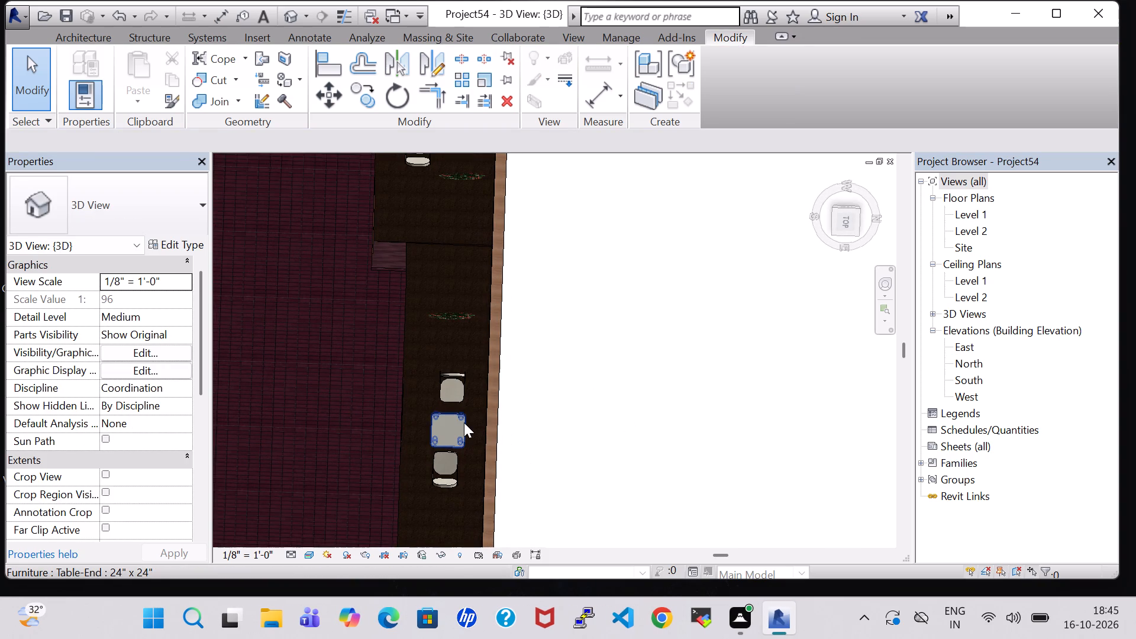
left_click(464, 422)
key("Up")
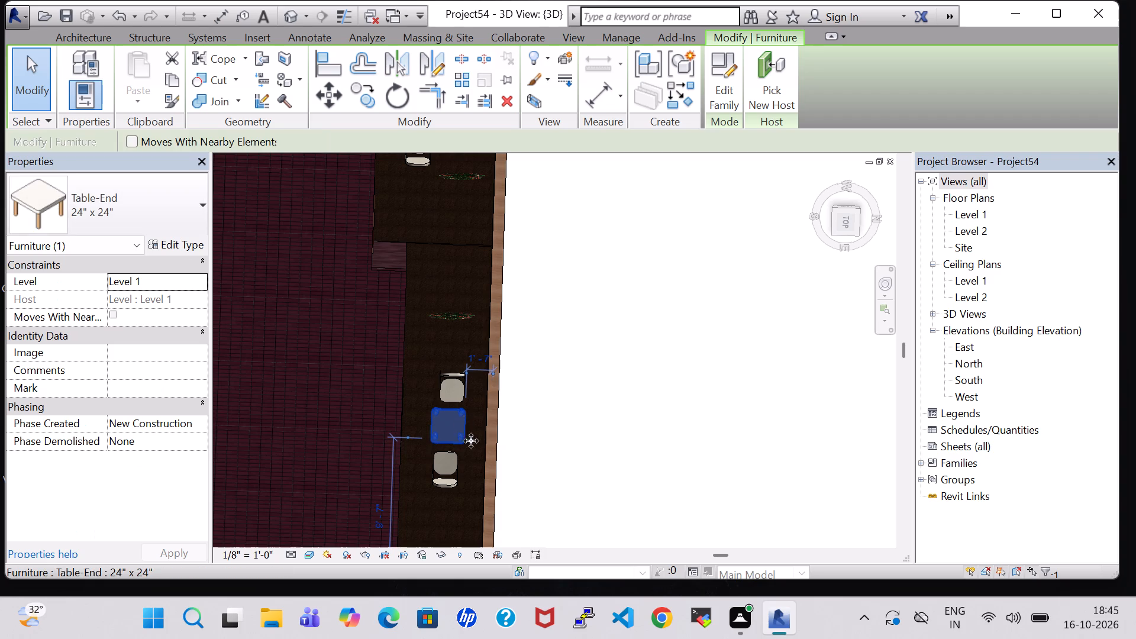
left_click(570, 395)
Examine the table and chairs behind the kitchen in 3D from above and from the side.
middle_click_drag(549, 254, 595, 428)
middle_click_drag(622, 490, 598, 373, "shift")
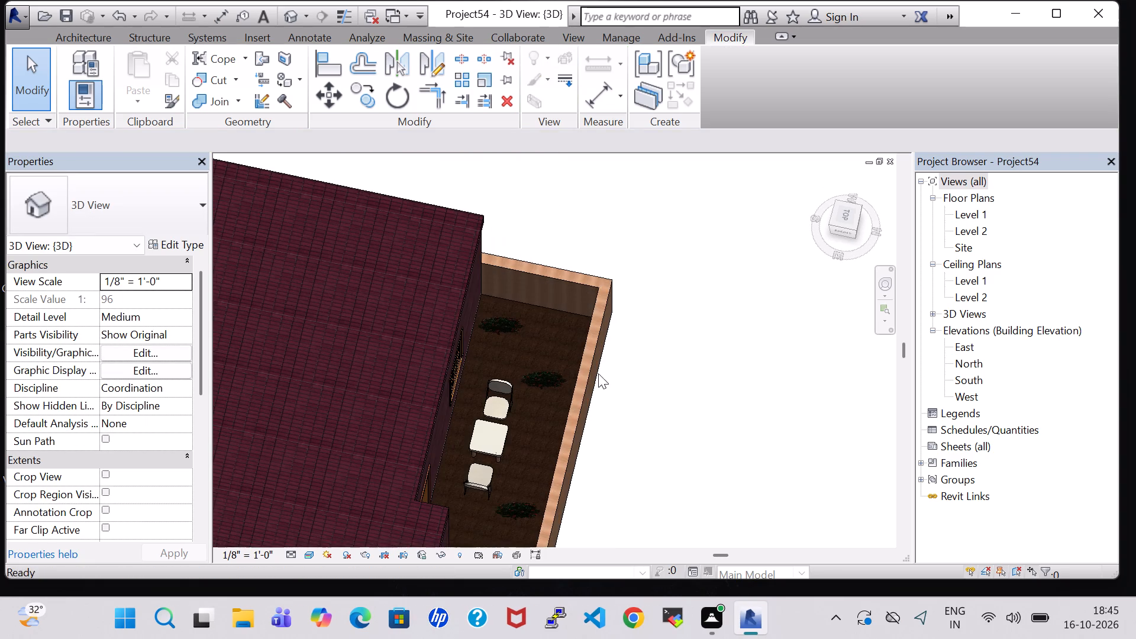
scroll(660, 489, "up", 1)
middle_click_drag(660, 489, 671, 391, "shift")
middle_click_drag(671, 391, 631, 391, "shift")
middle_click_drag(656, 441, 711, 238)
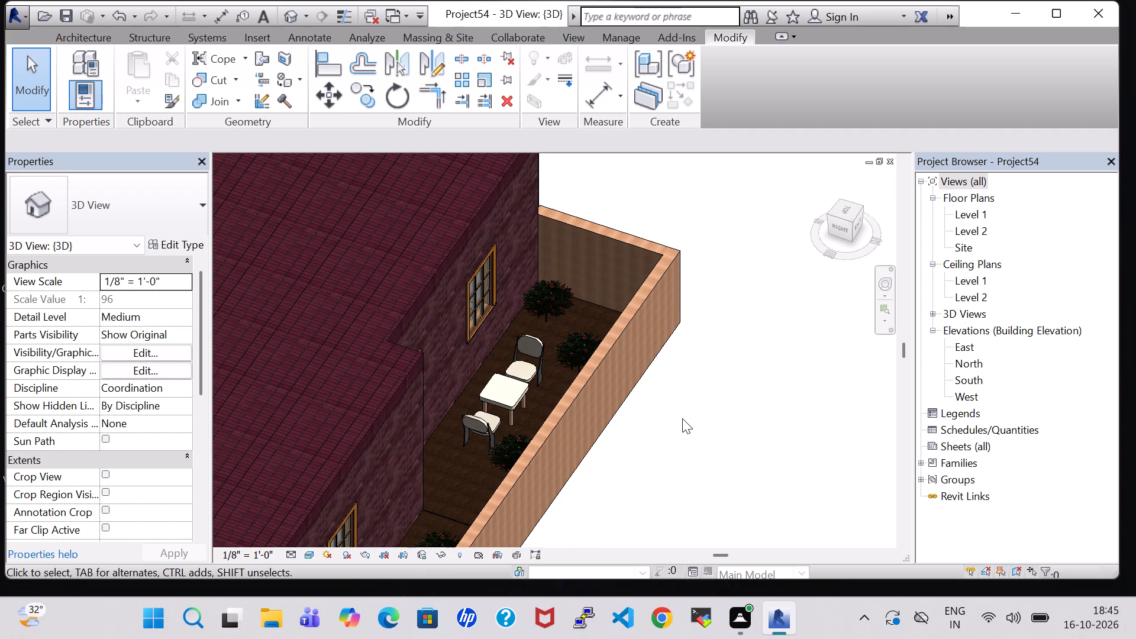
On the Level 1 plan, place a Table-Coffee 24" x 24" x 24", matching the drawing room's, beside the end table behind the kitchen.
double_click(963, 217)
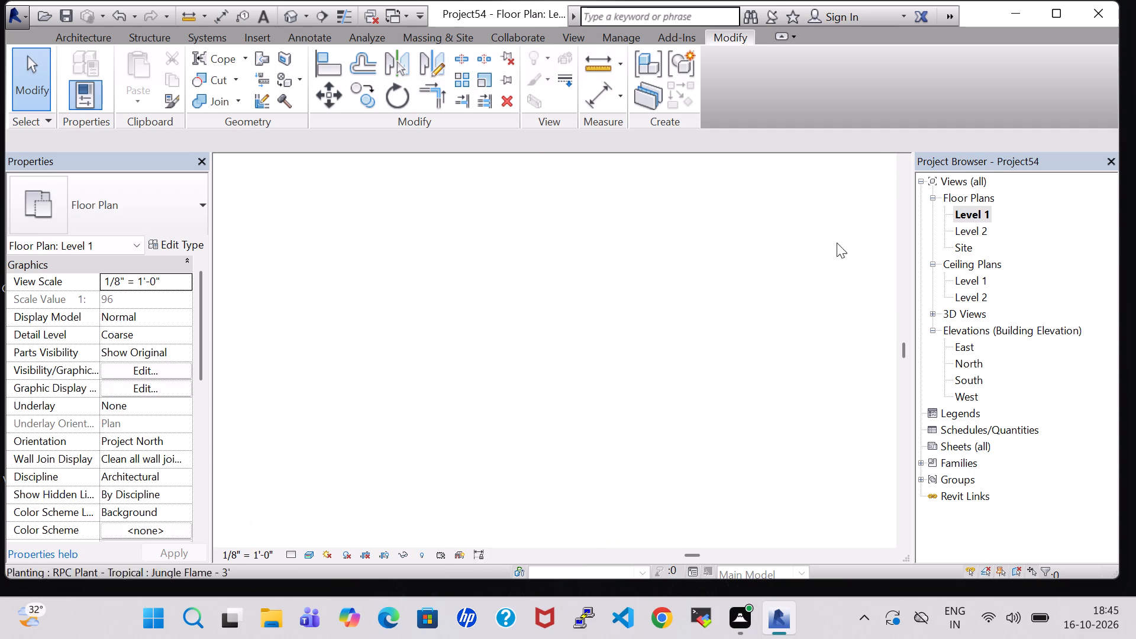
left_click(526, 287)
right_click(526, 287)
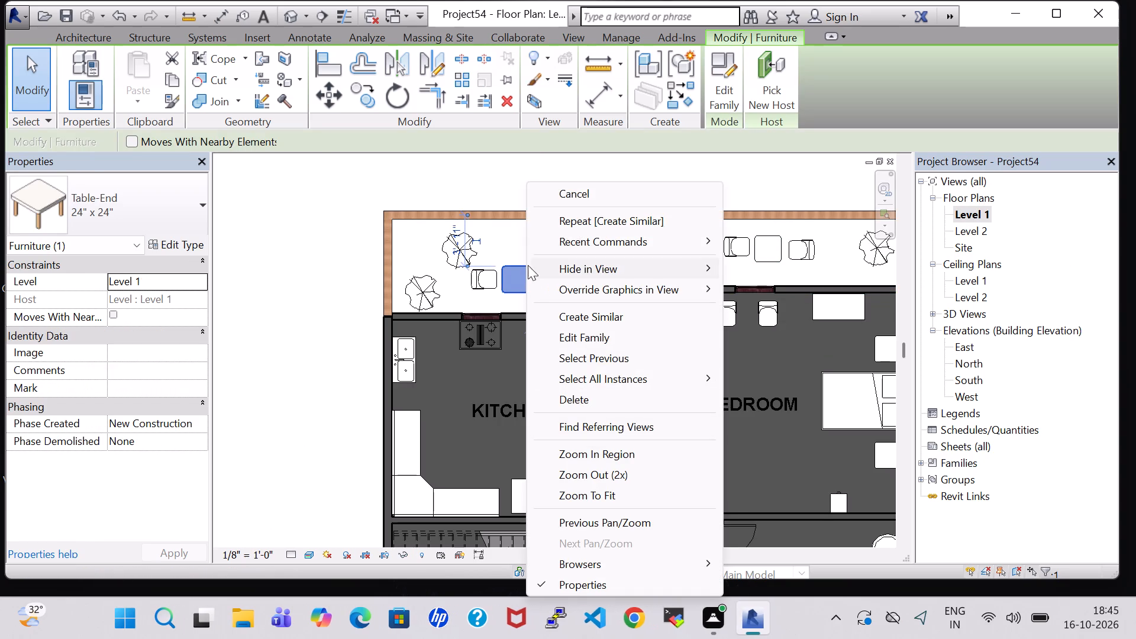
left_click(498, 235)
scroll(502, 243, "down", 6)
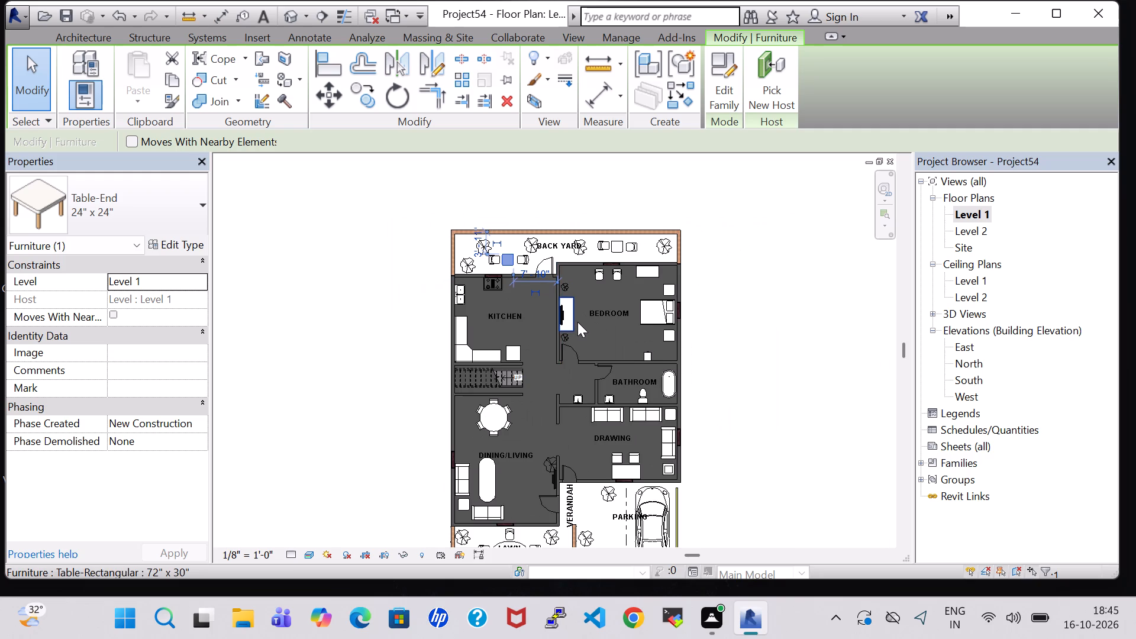
scroll(577, 322, "up", 1)
left_click(685, 493)
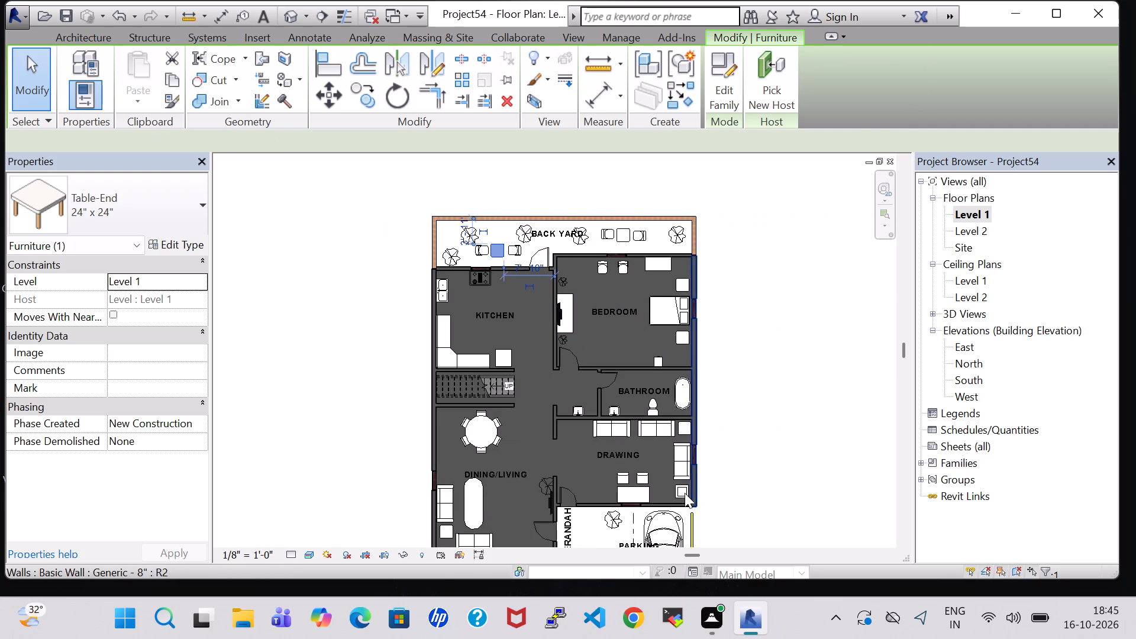
left_click(806, 495)
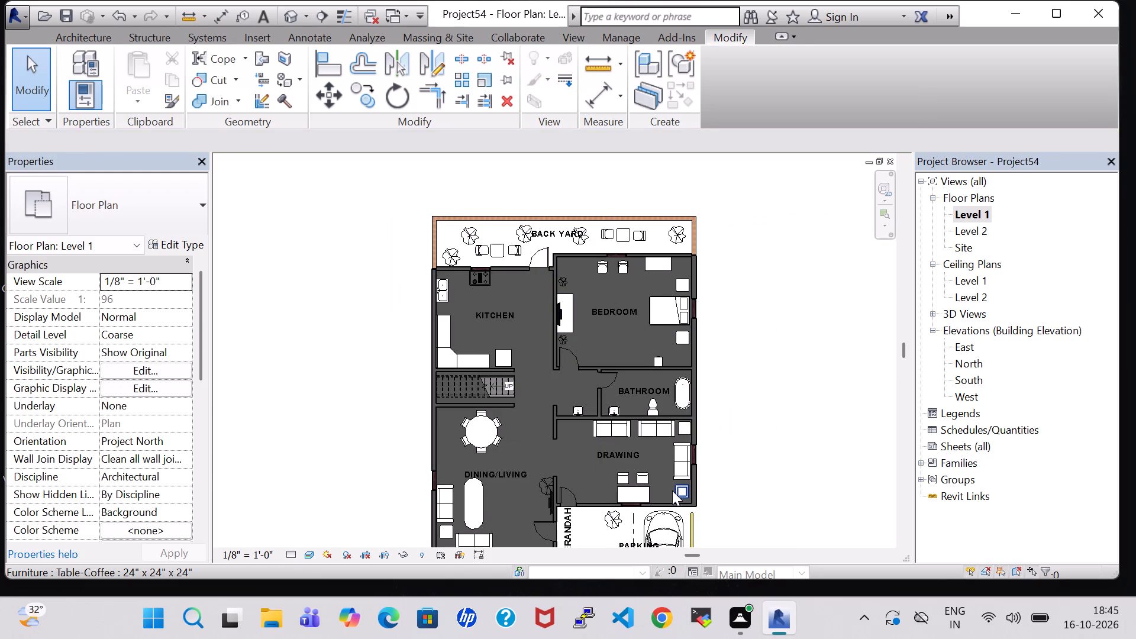
left_click(678, 489)
scroll(678, 489, "up", 1)
right_click(678, 489)
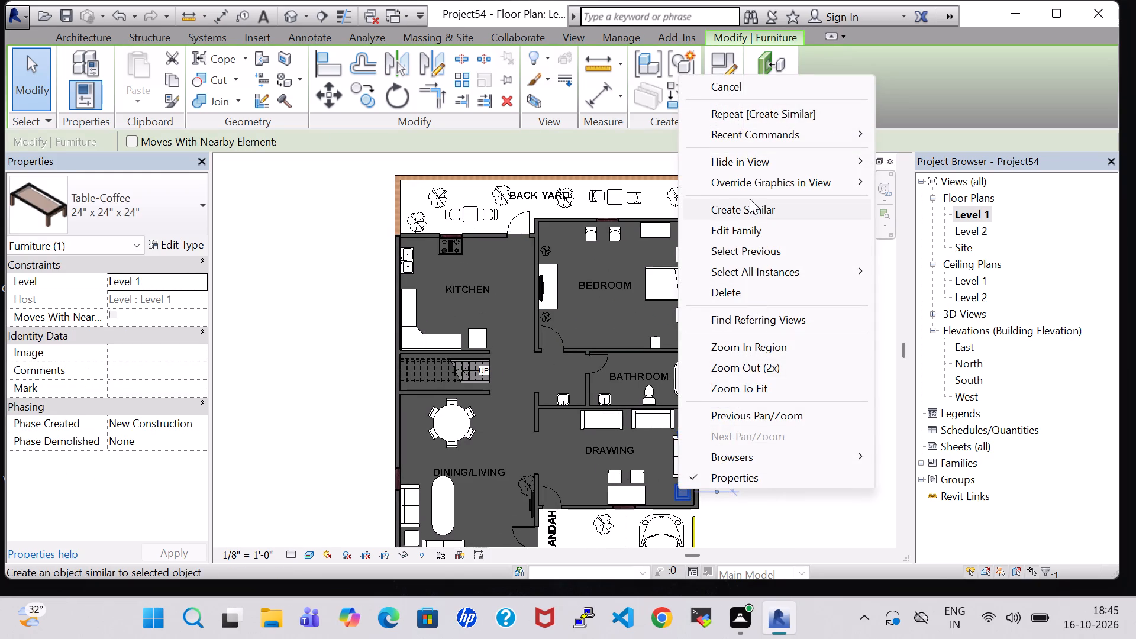
left_click(750, 204)
scroll(581, 200, "up", 3)
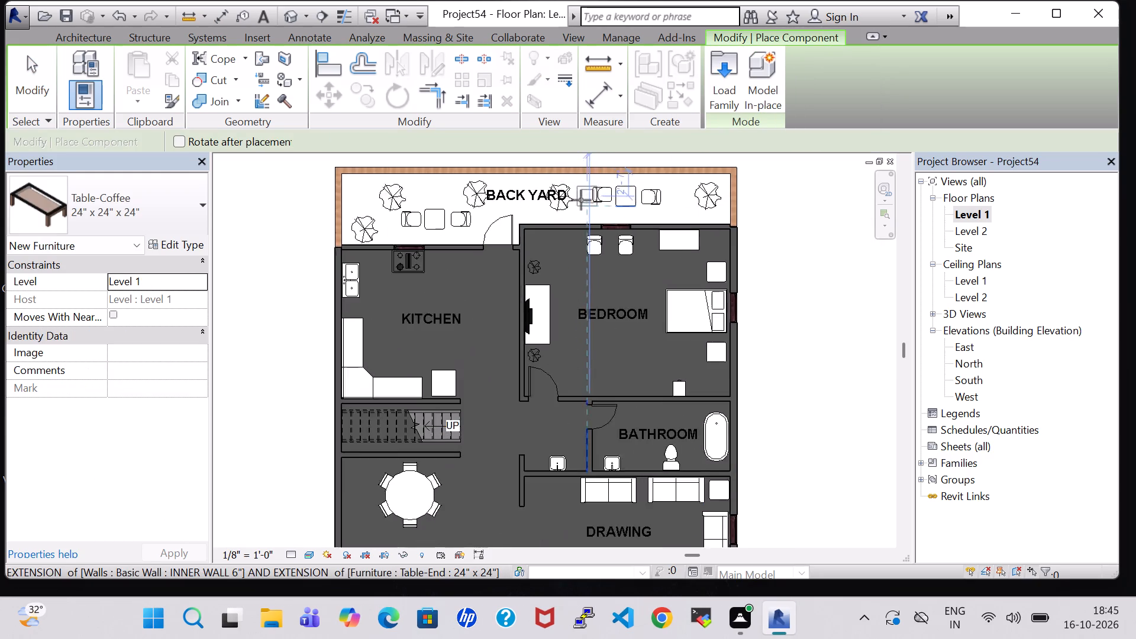
scroll(581, 200, "up", 4)
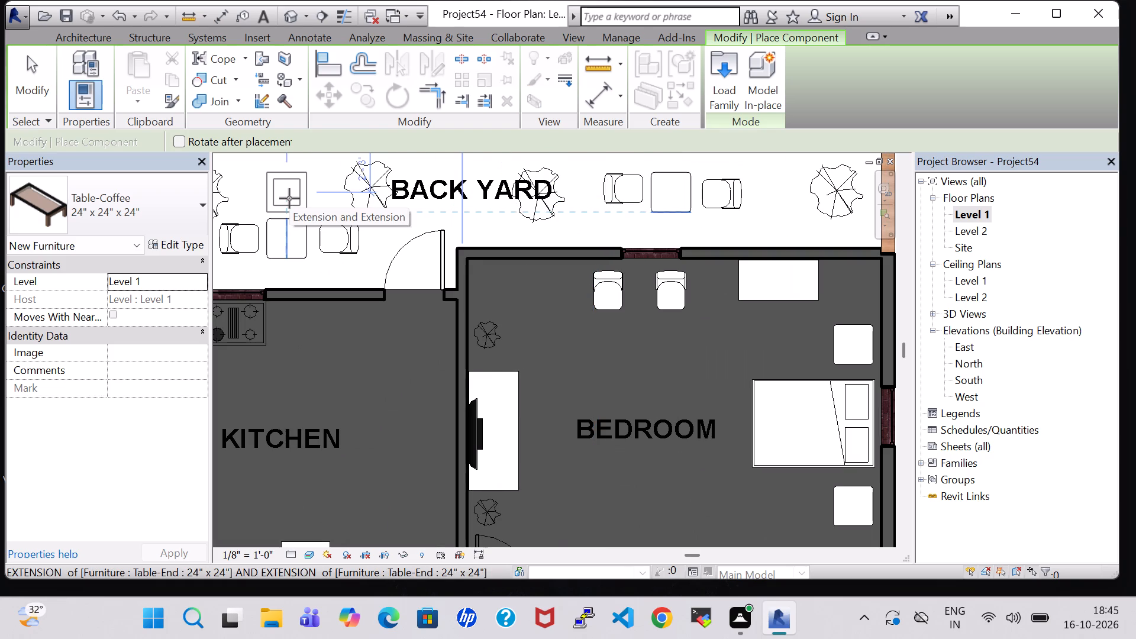
left_click(290, 195)
key("Escape")
key("Escape")
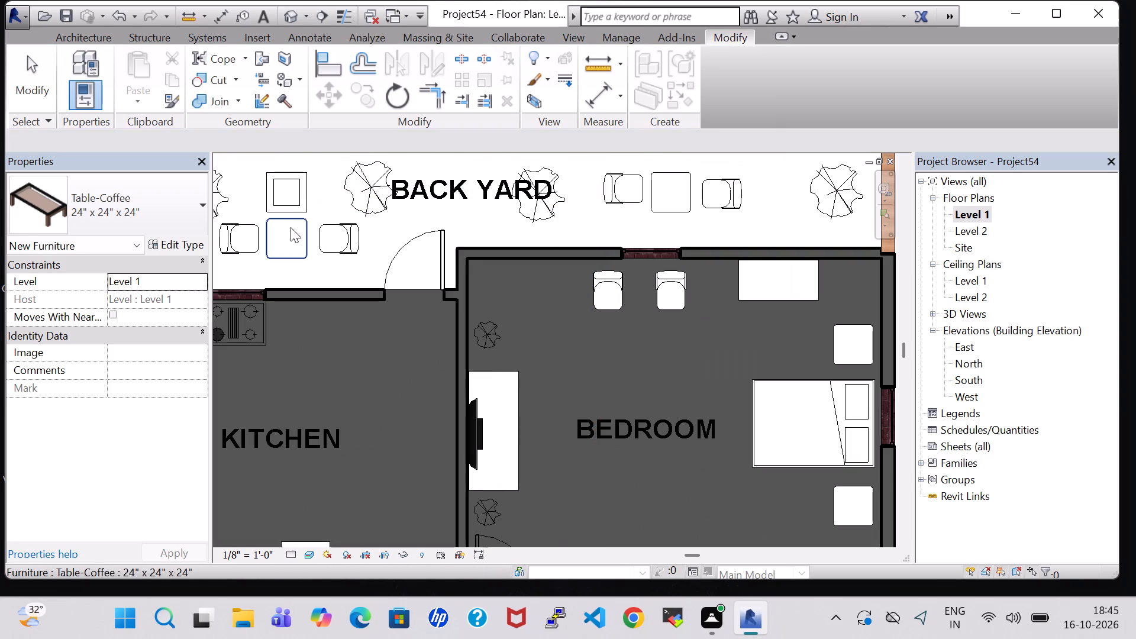
Delete the end table between the two chairs behind the kitchen.
left_click(291, 228)
key("Delete")
Nudge the new coffee table toward the kitchen wall until it sits centred between the two chairs.
left_click(291, 210)
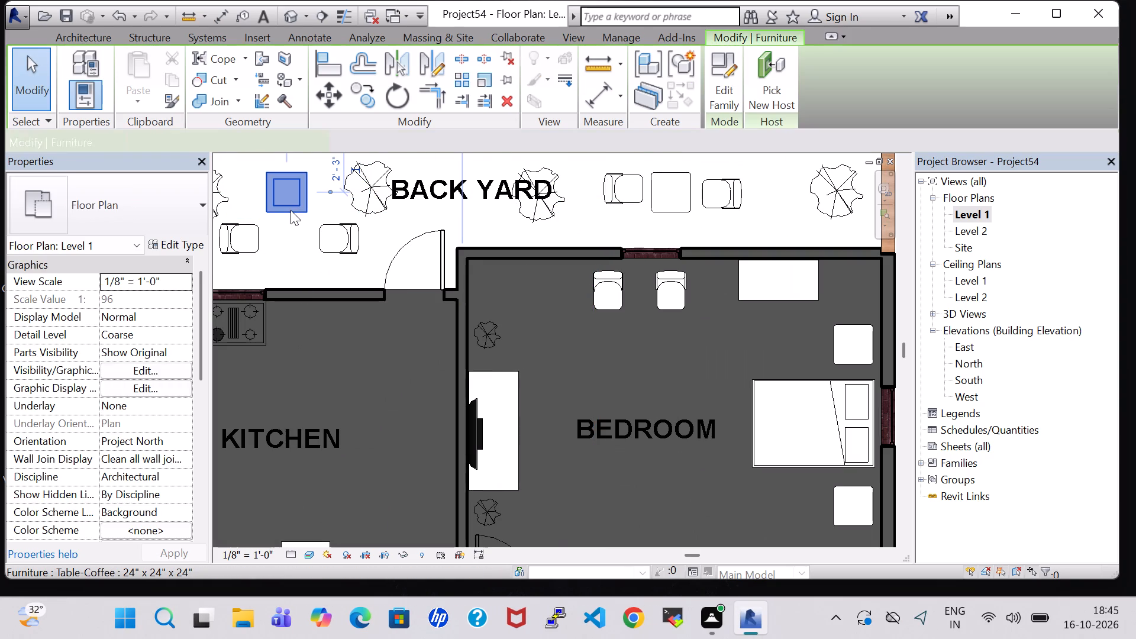
key("Down")
key("Down")
key("Down")
key("Down")
key("Down")
key("Down")
key("Down")
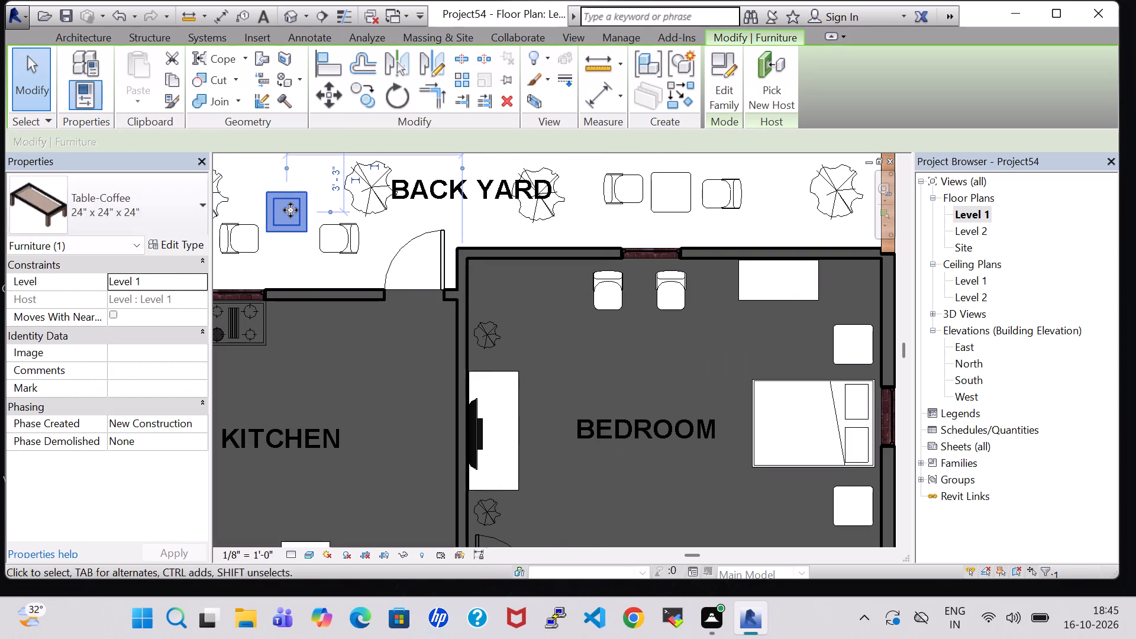
key("Down")
key("Down")
key("Down")
key("Down")
key("Down")
key("Down")
key("Down")
key("Down")
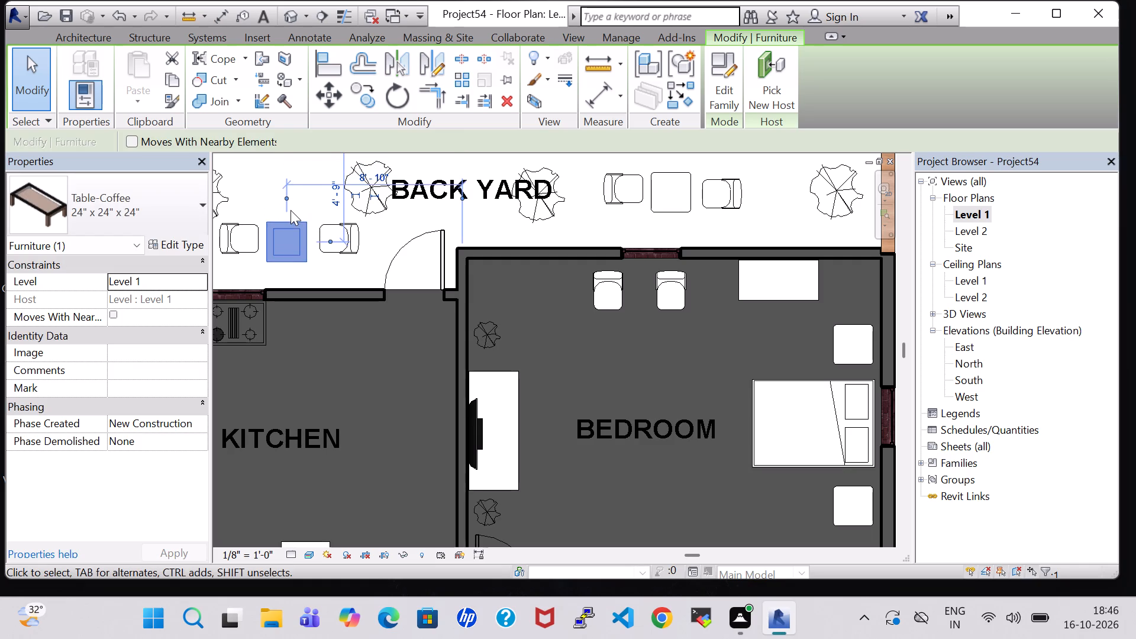
key("Right")
left_click(395, 232)
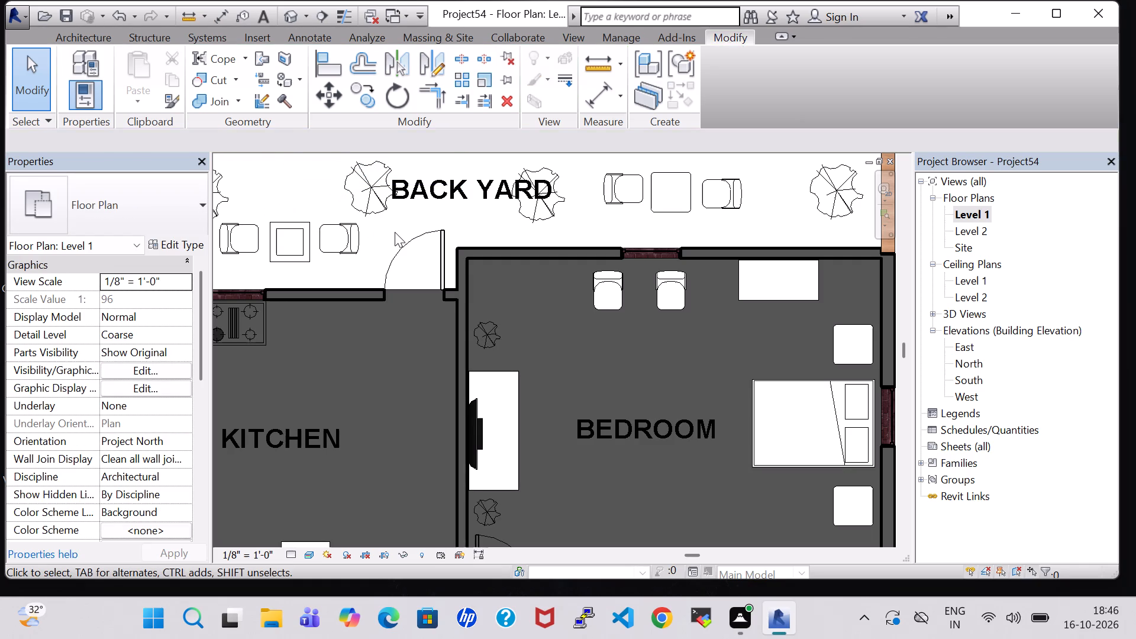
Examine the coffee table and chairs behind the kitchen in the 3D view from several angles.
left_click(289, 18)
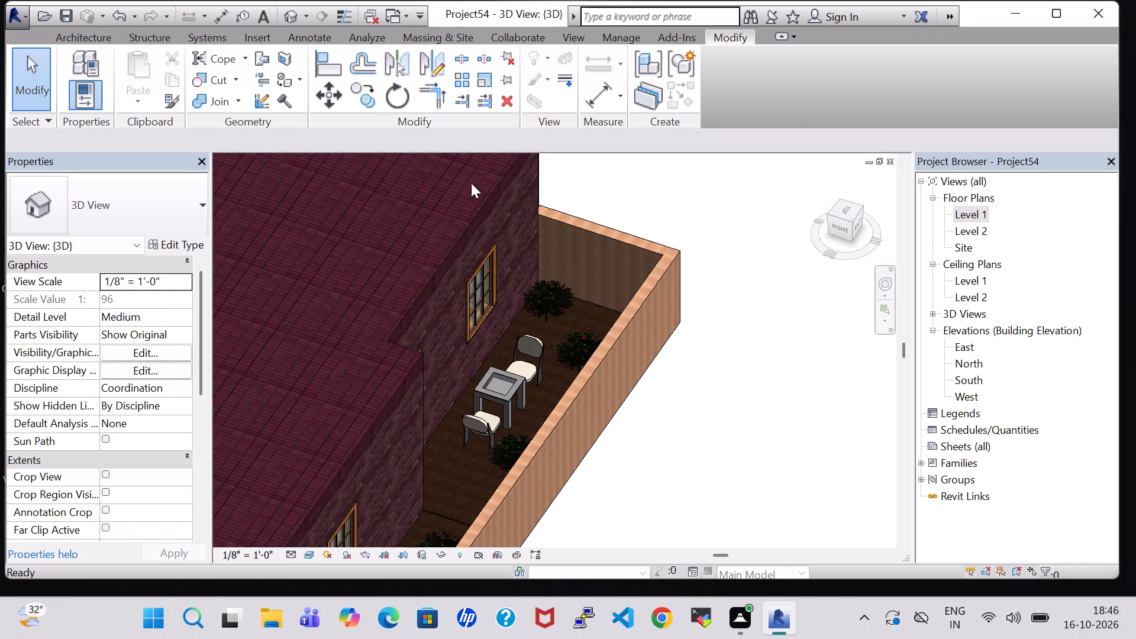
middle_click_drag(699, 392, 633, 413, "shift")
scroll(630, 398, "down", 6)
middle_click_drag(654, 472, 649, 322)
middle_click_drag(470, 487, 502, 479, "shift")
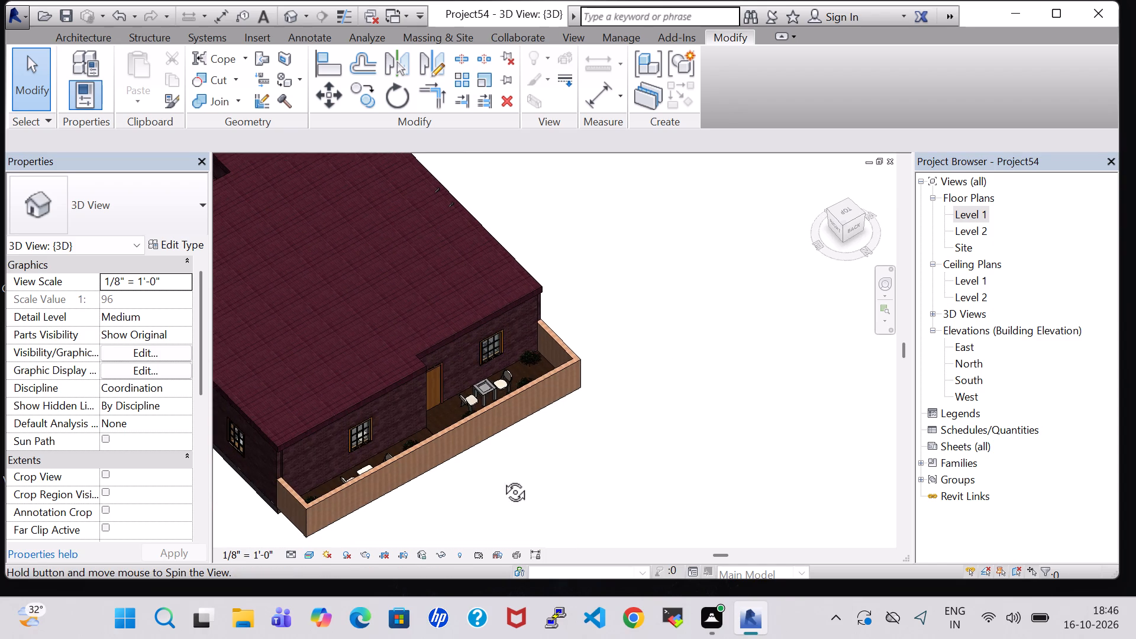
middle_click_drag(502, 479, 546, 477, "shift")
scroll(604, 380, "up", 7)
middle_click_drag(583, 225, 524, 455)
scroll(528, 441, "up", 1)
middle_click_drag(564, 263, 549, 428)
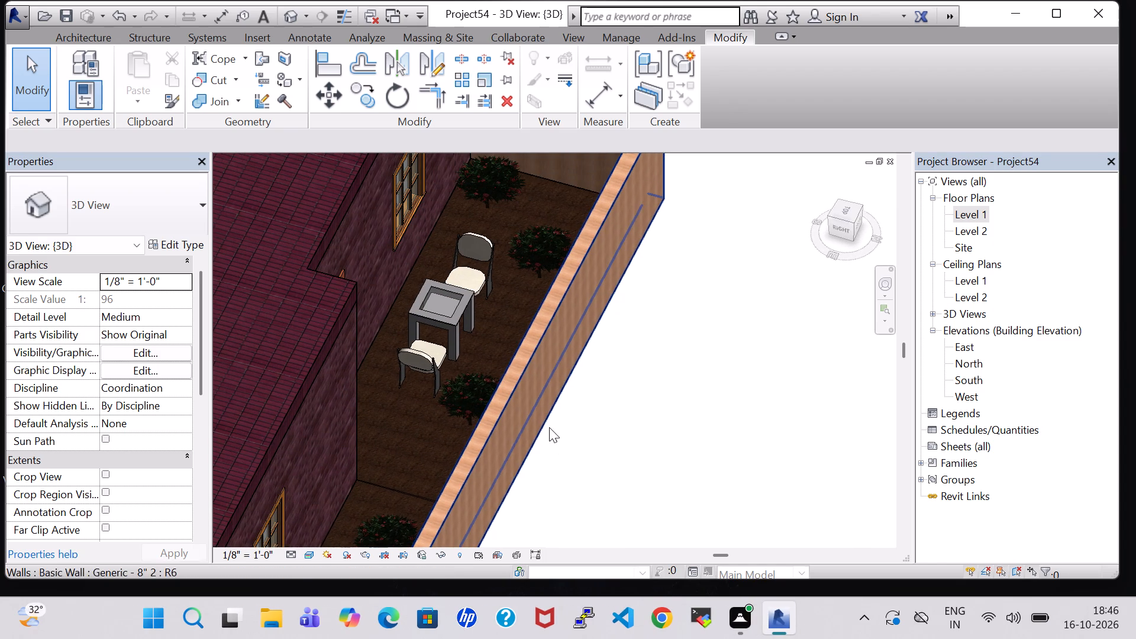
middle_click_drag(638, 353, 634, 403, "shift")
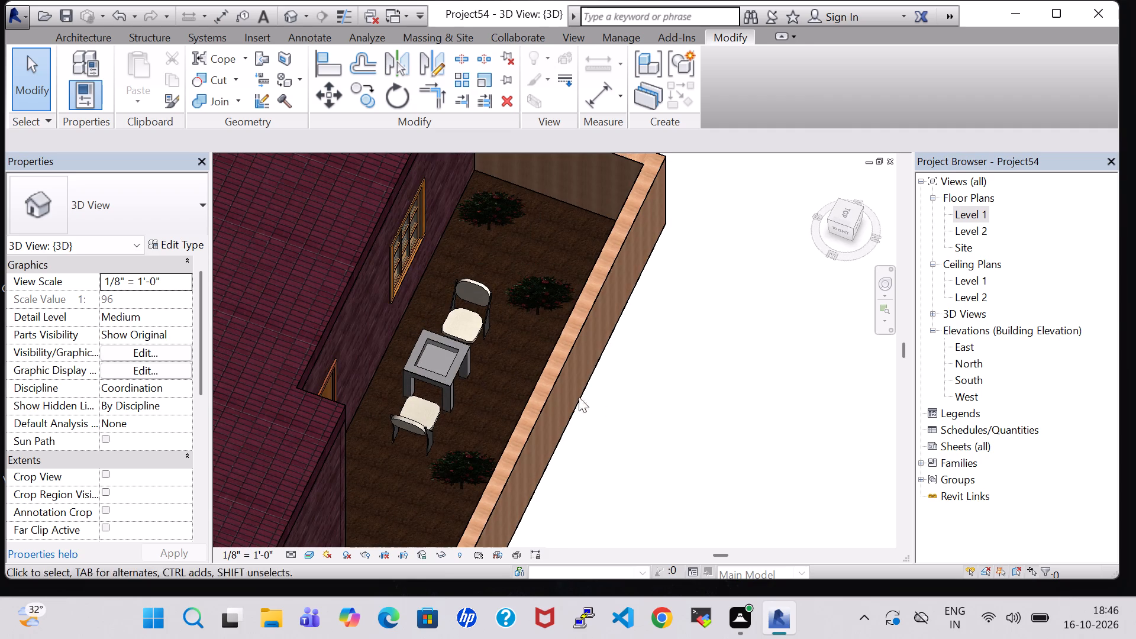
left_click(443, 377)
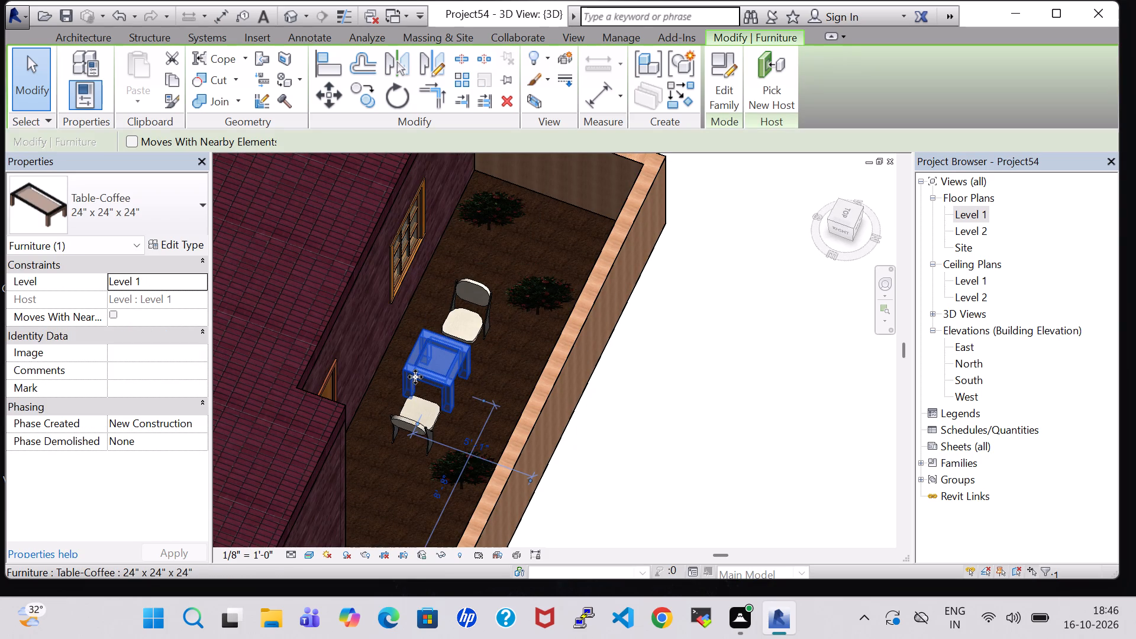
left_click(708, 376)
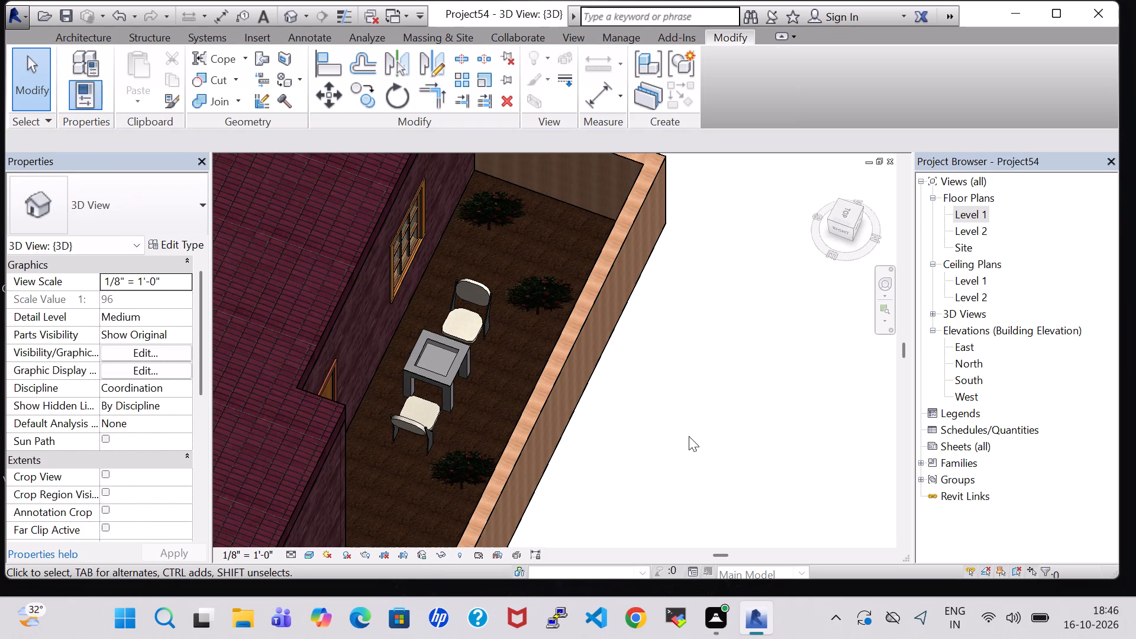
middle_click_drag(651, 422, 608, 411)
middle_click_drag(608, 483, 733, 214)
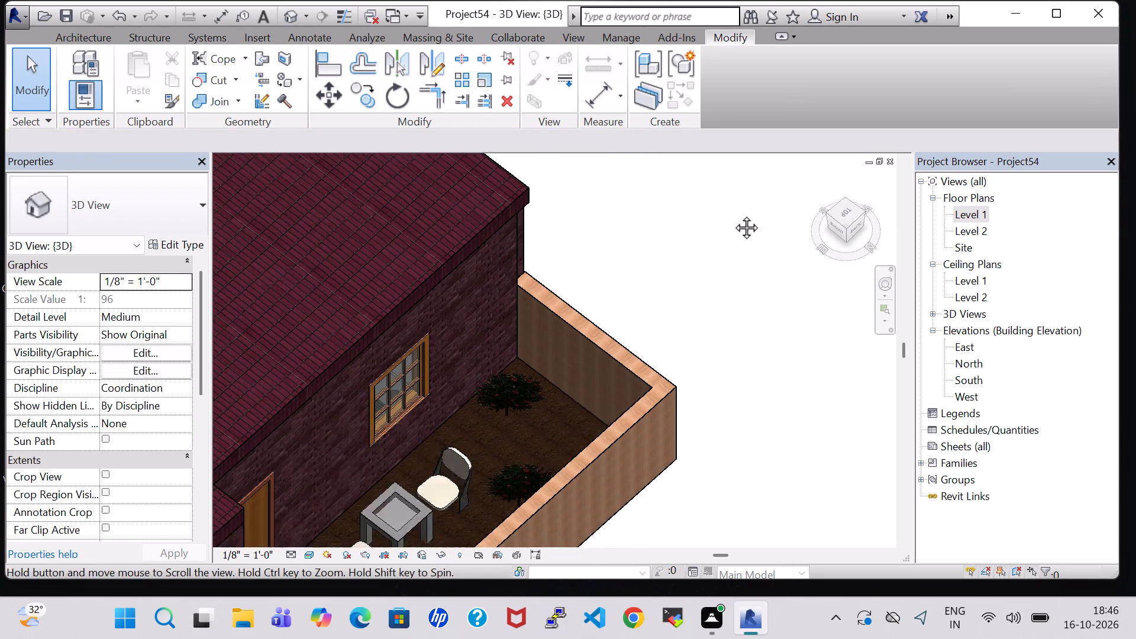
In the 3D view, delete the end table between the two back yard chairs behind the bedroom.
middle_click_drag(733, 214, 734, 209)
middle_click_drag(730, 440, 847, 231)
middle_click_drag(726, 385, 850, 240)
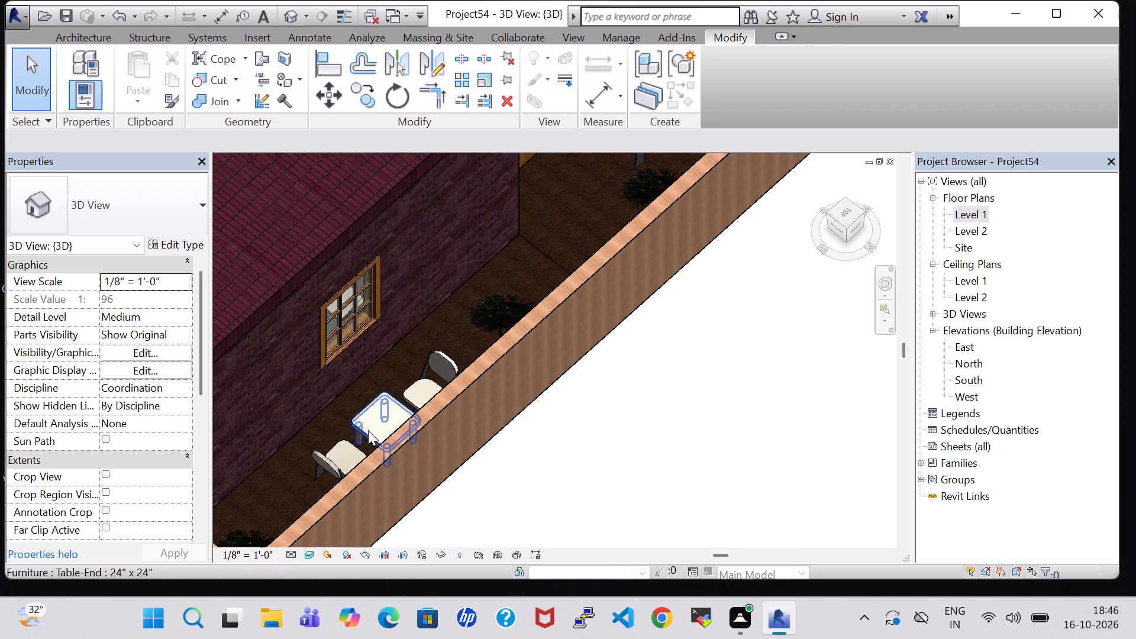
left_click(368, 430)
key("Delete")
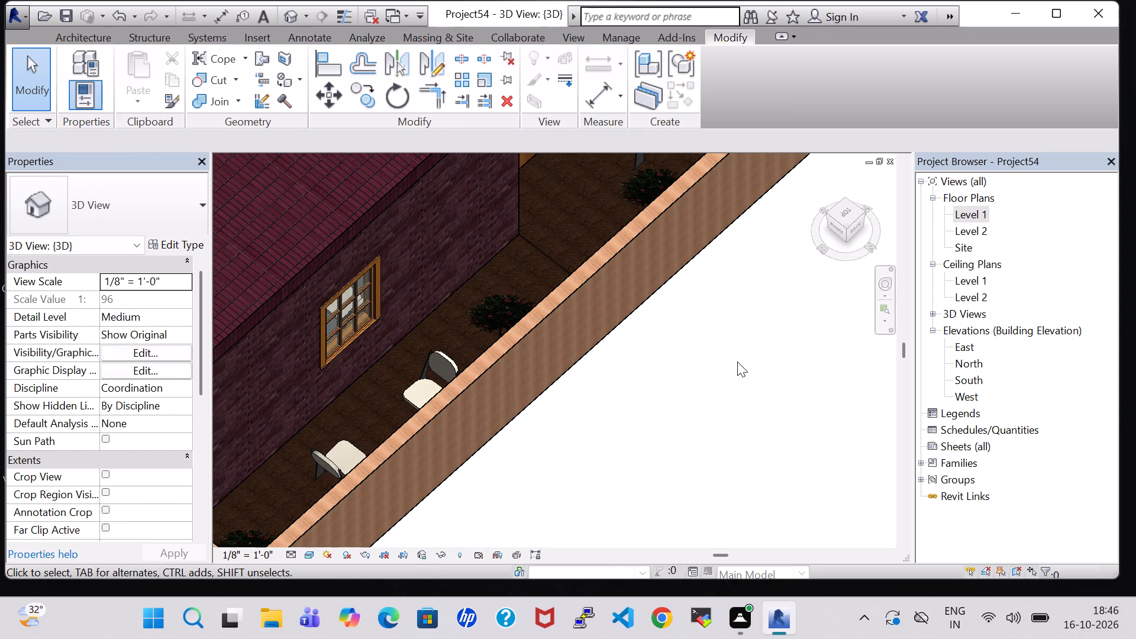
On the Level 1 plan, place a Table-Coffee 24" x 24" x 24", matching the kitchen-side one, between the two chairs behind the bedroom.
middle_click_drag(731, 356, 672, 485)
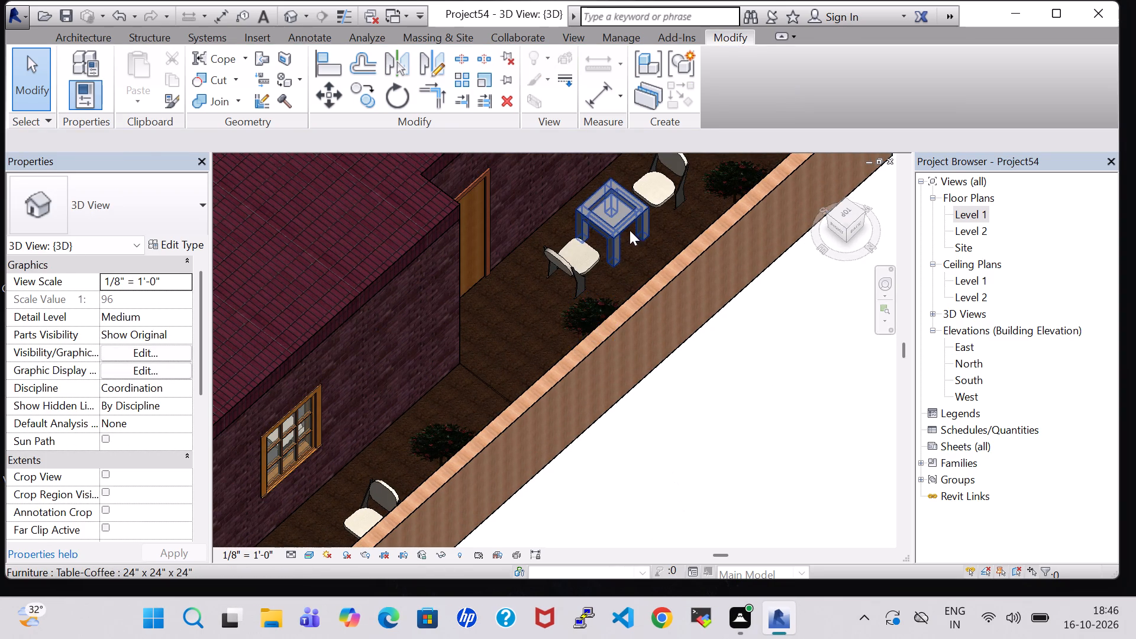
double_click(963, 213)
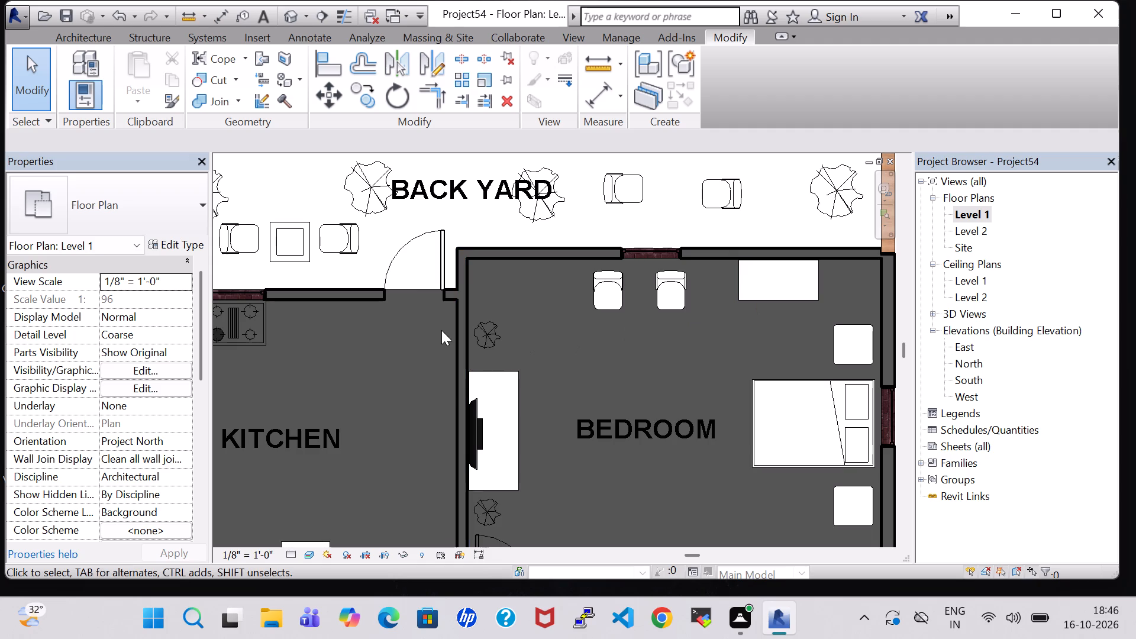
left_click(293, 248)
scroll(293, 248, "up", 1)
right_click(293, 248)
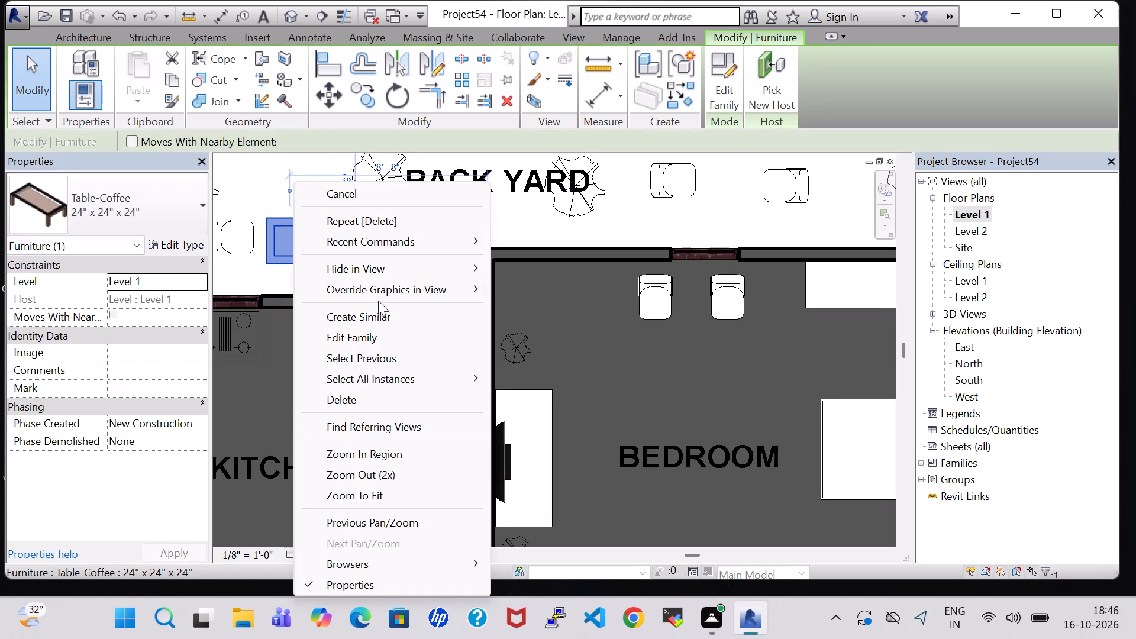
left_click(379, 323)
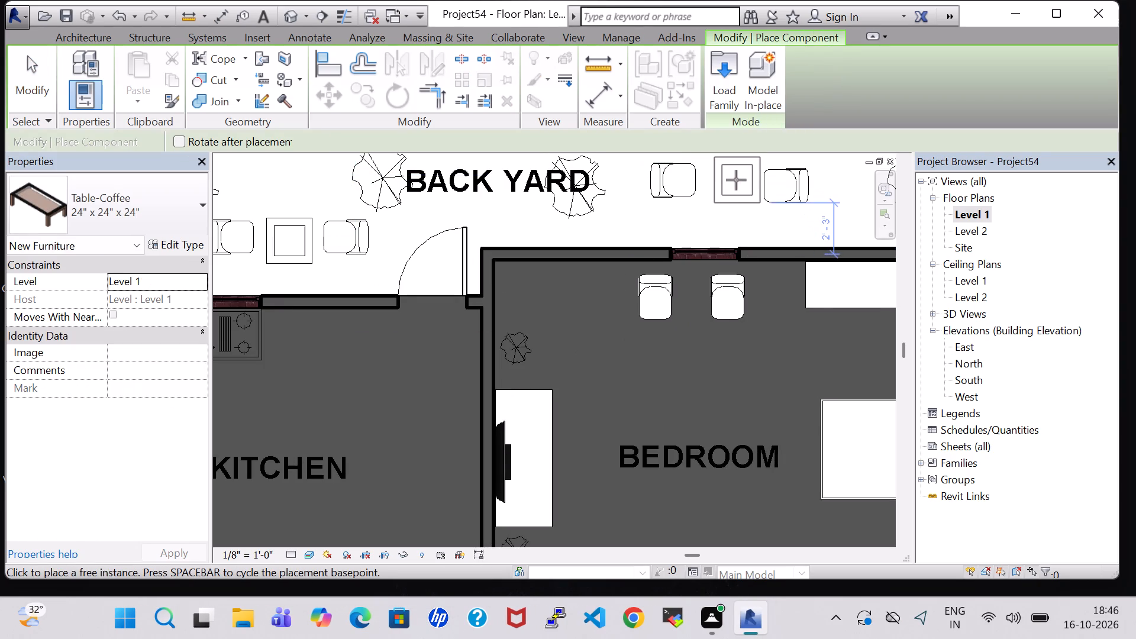
scroll(728, 183, "up", 3)
left_click(728, 183)
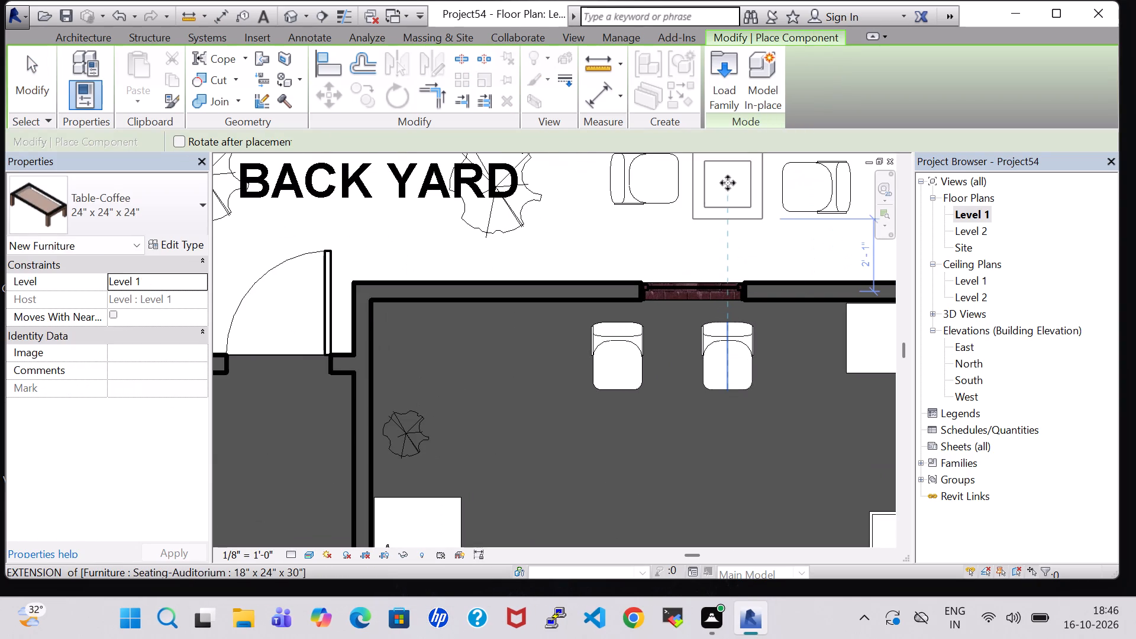
key("Escape")
key("Escape")
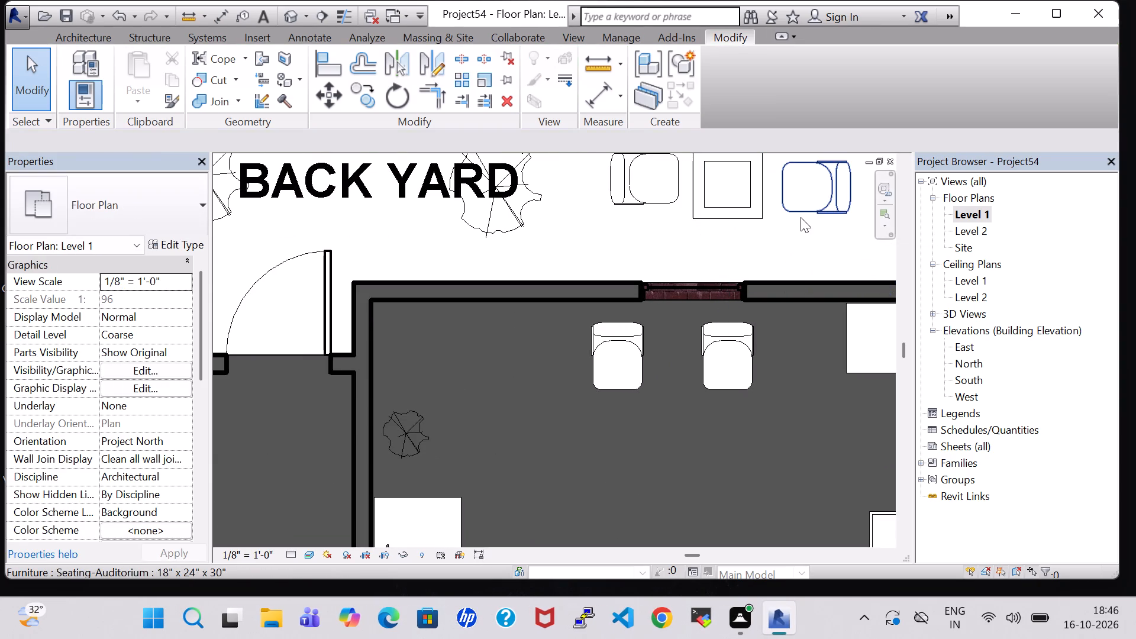
Nudge the chair nearer the BACK YARD label one increment toward the bedroom wall.
left_click(670, 199)
key("Down")
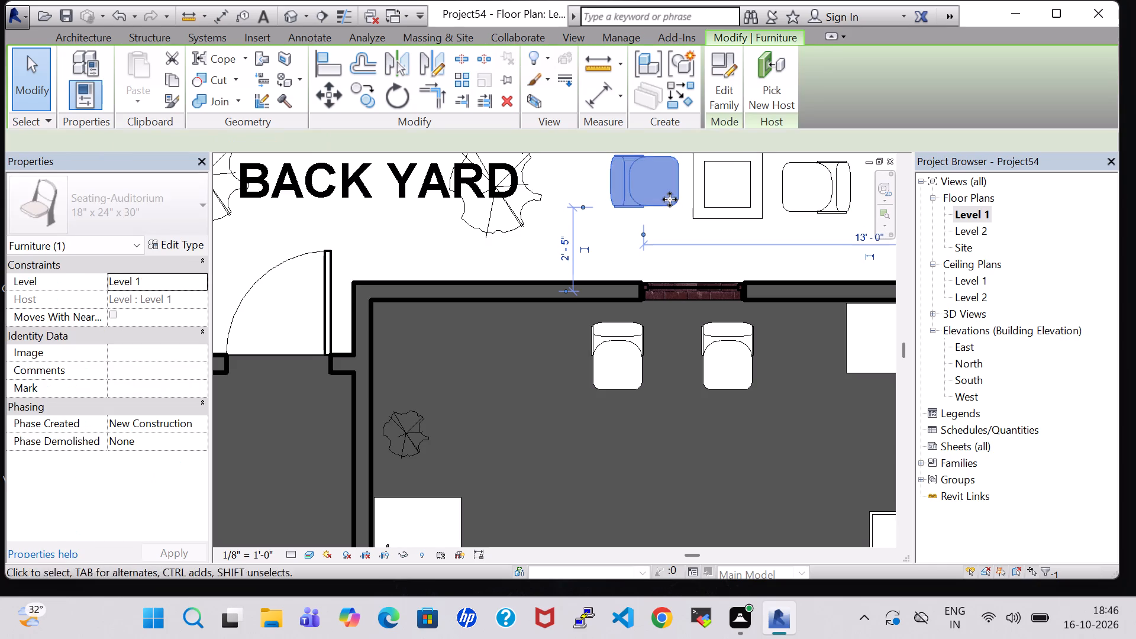
left_click(779, 232)
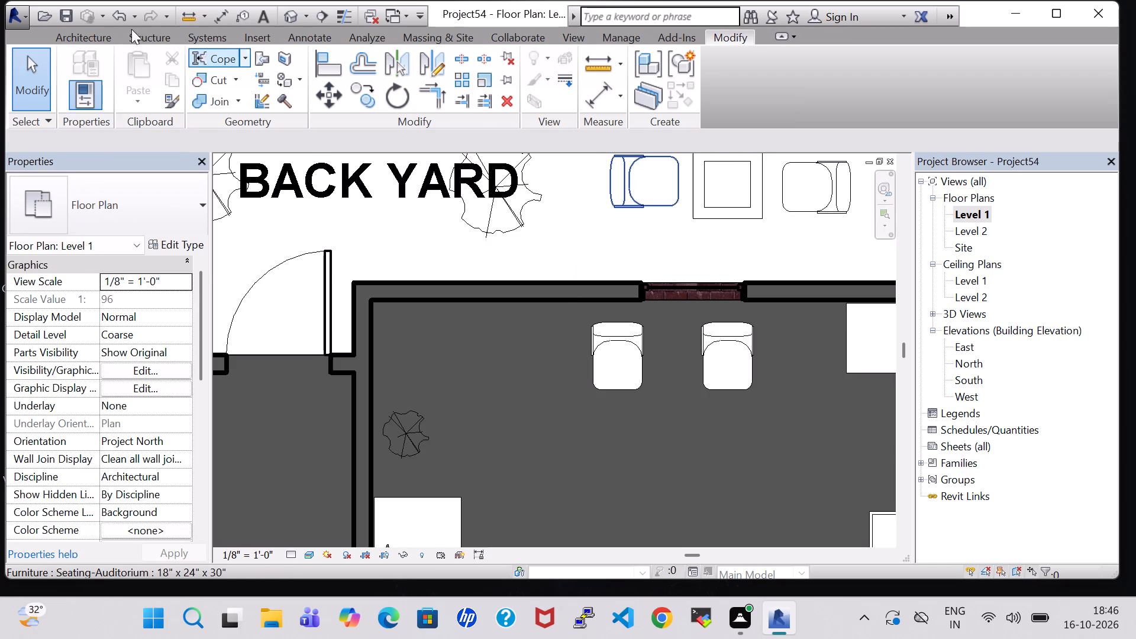
Examine both back yard coffee tables and their chairs in the 3D view.
left_click(291, 14)
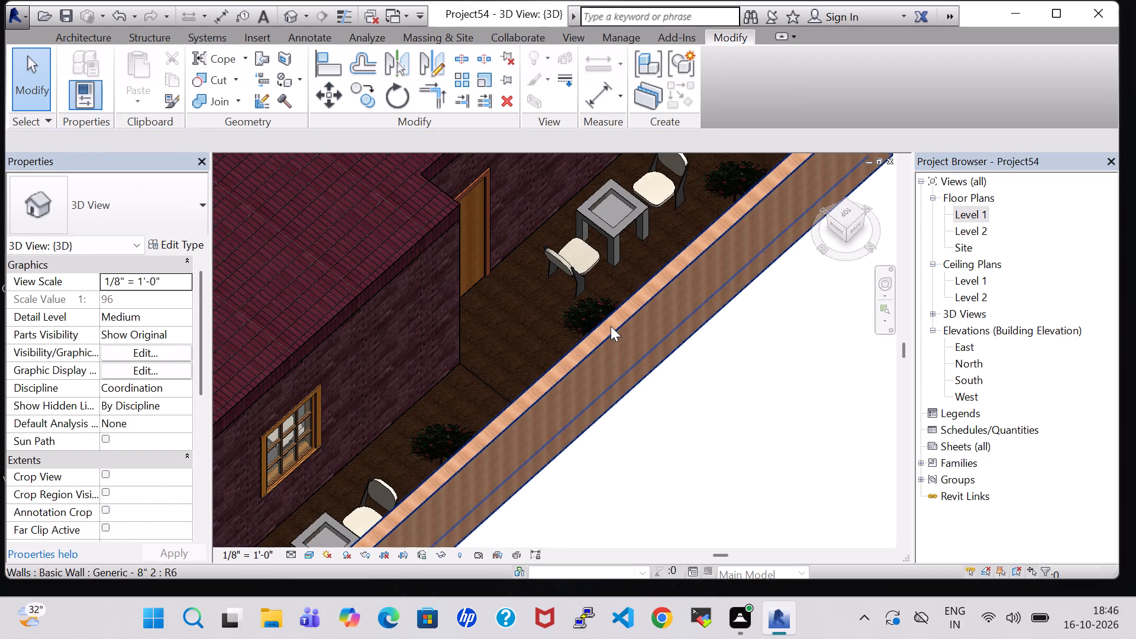
middle_click_drag(666, 407, 636, 467, "shift")
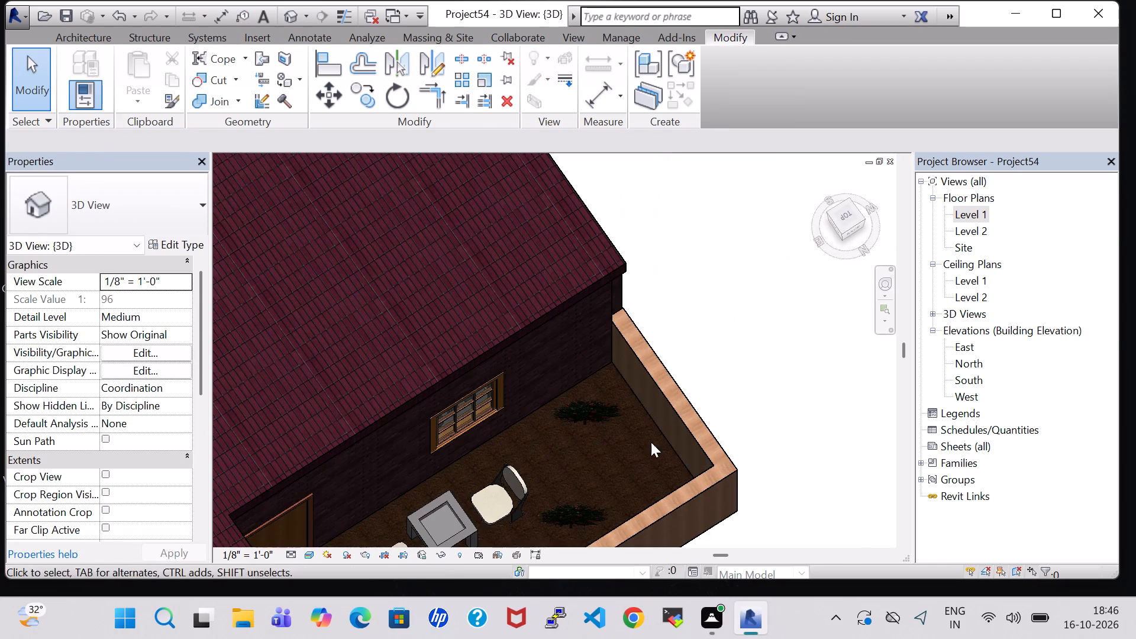
middle_click_drag(711, 383, 797, 196)
scroll(711, 383, "up", 1)
middle_click_drag(660, 499, 824, 385)
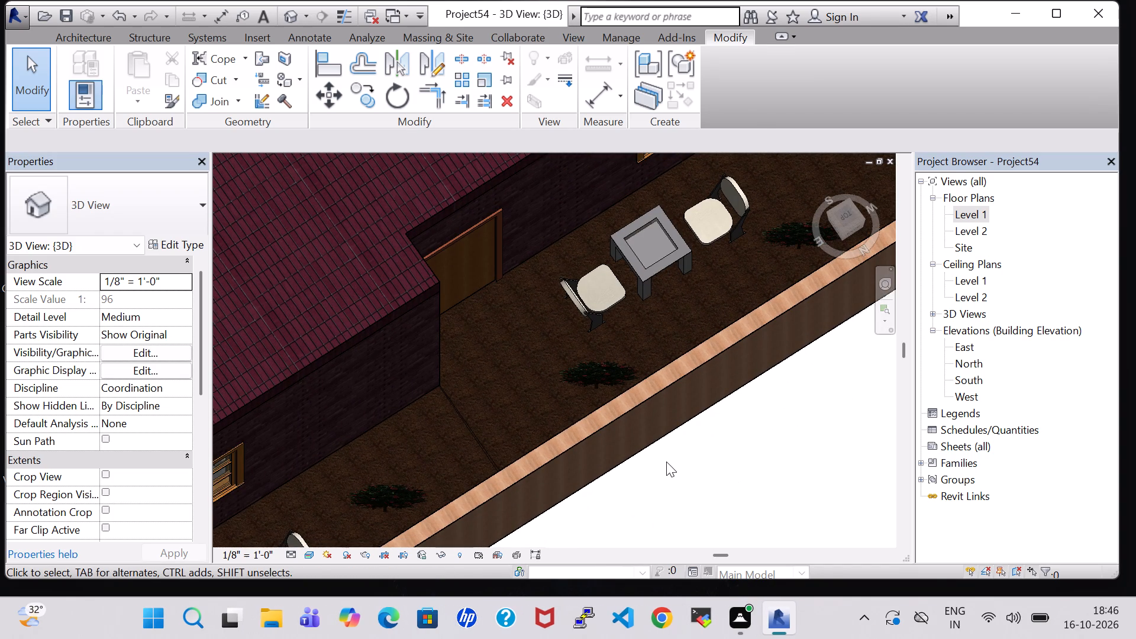
middle_click_drag(666, 461, 680, 498)
middle_click_drag(680, 498, 740, 353)
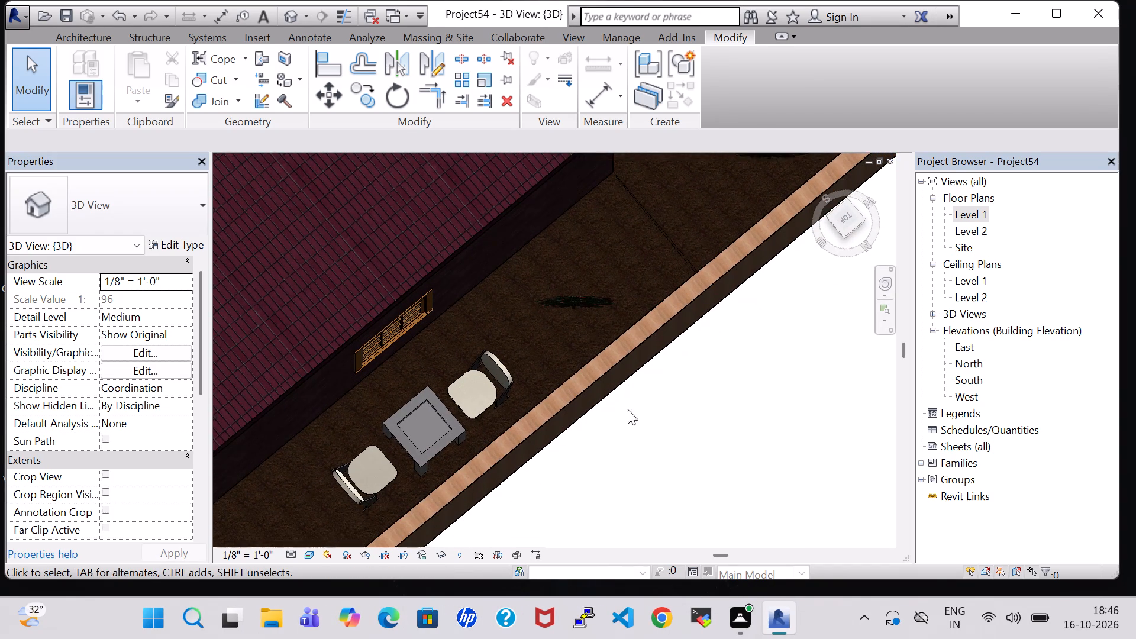
scroll(584, 425, "up", 1)
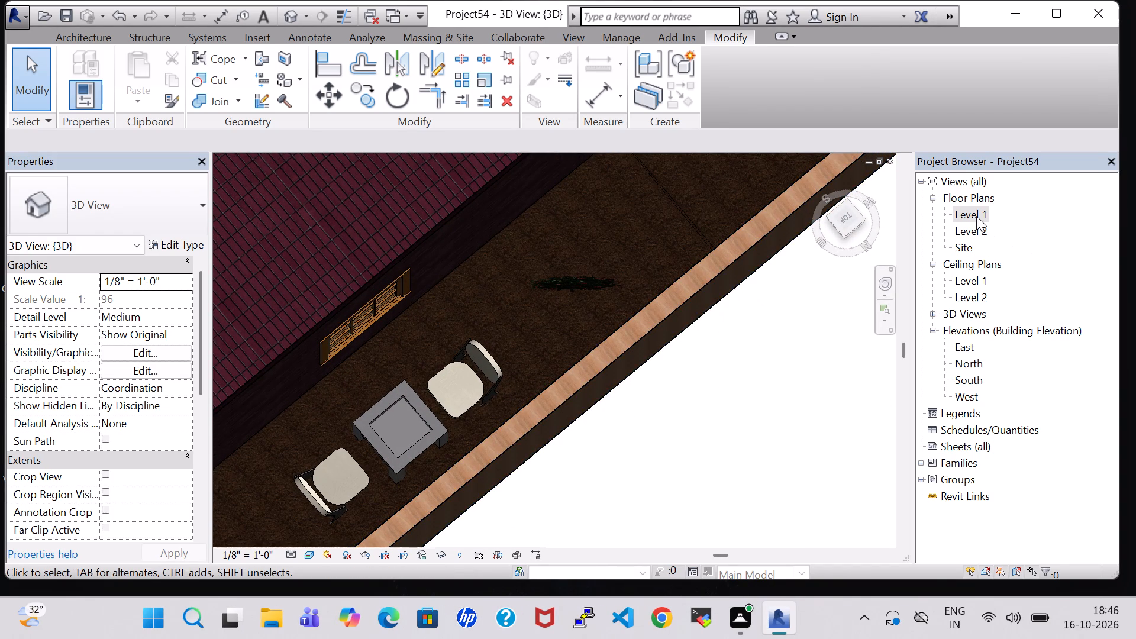
With Level 1 active, load the Table-Rectangular family from the US Imperial library's Furniture Tables folder.
double_click(976, 216)
scroll(671, 334, "down", 8)
middle_click_drag(676, 389, 661, 270)
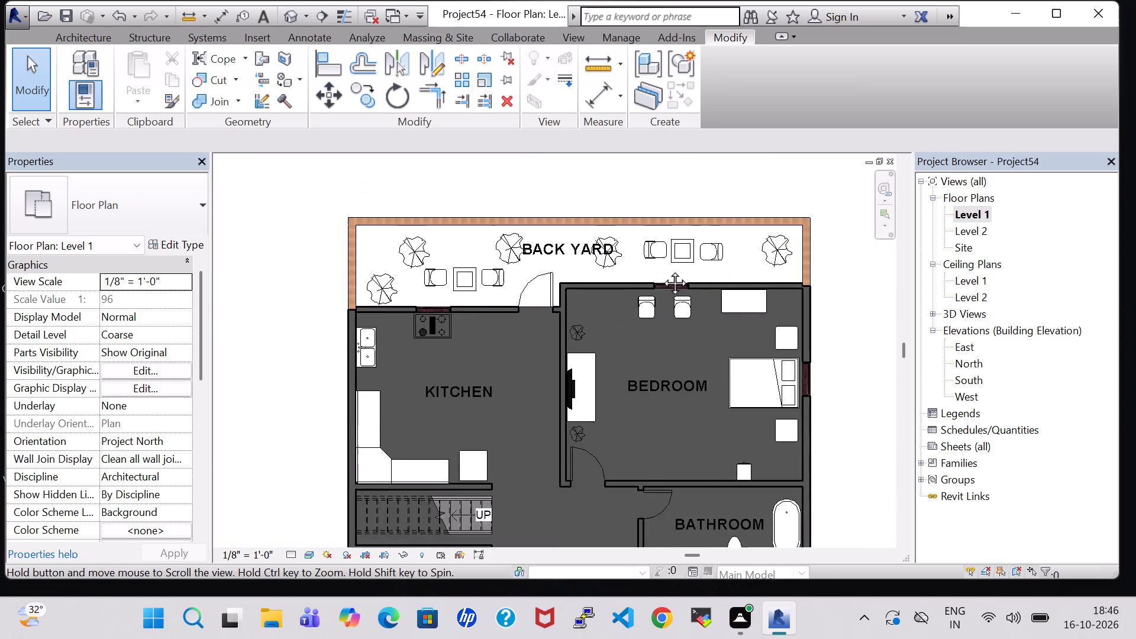
middle_click_drag(661, 270, 666, 203)
middle_click_drag(636, 344, 665, 179)
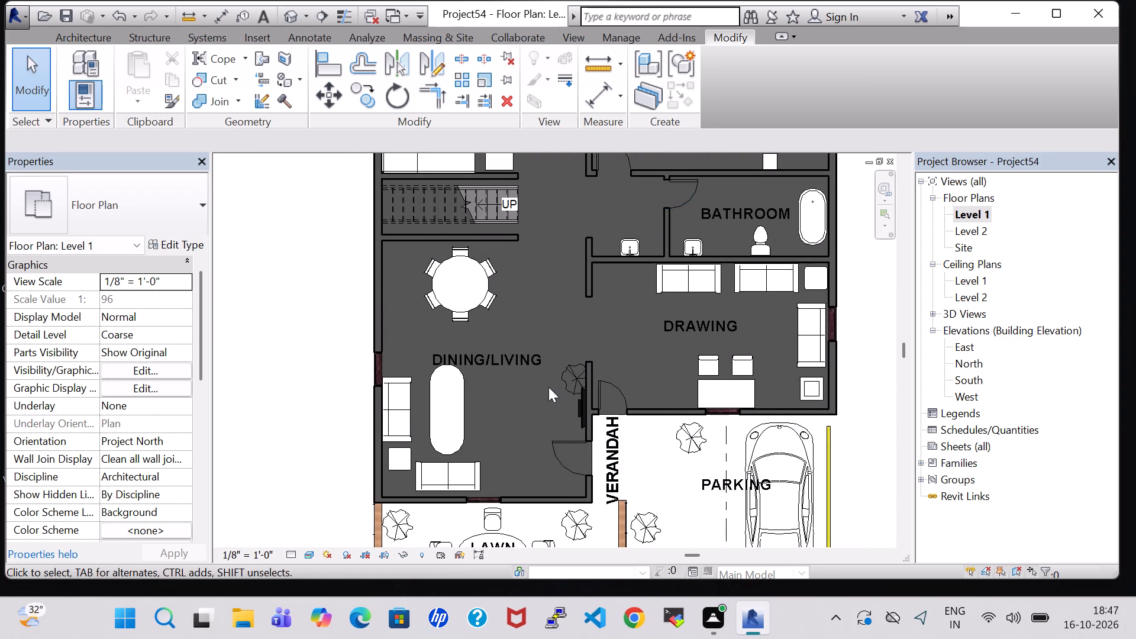
scroll(548, 387, "up", 2)
left_click(81, 44)
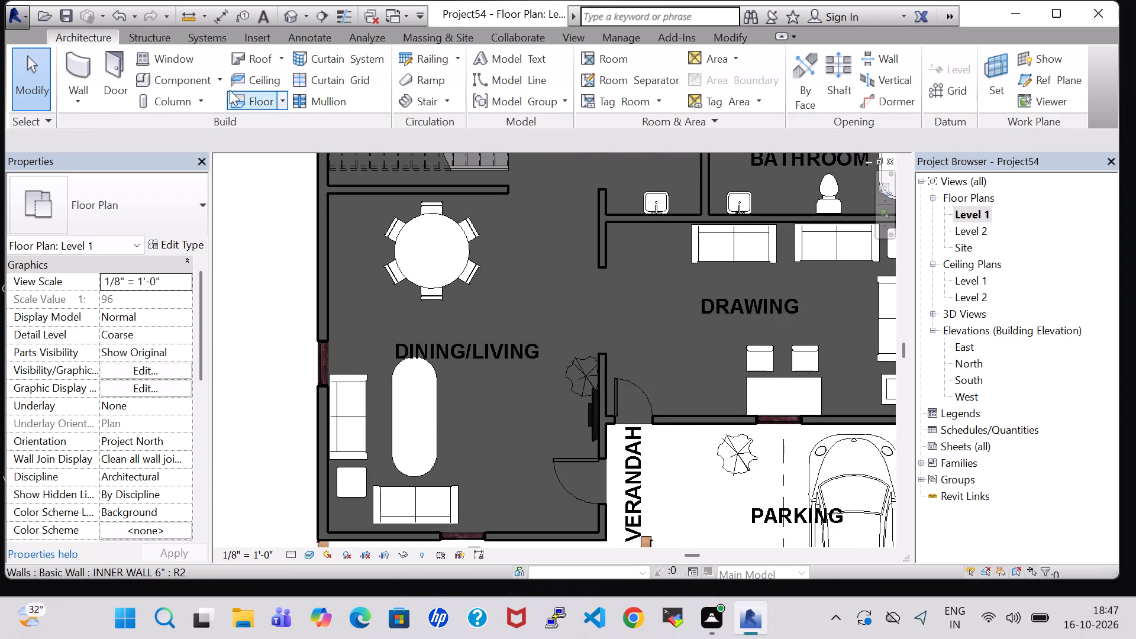
left_click(175, 77)
left_click(715, 82)
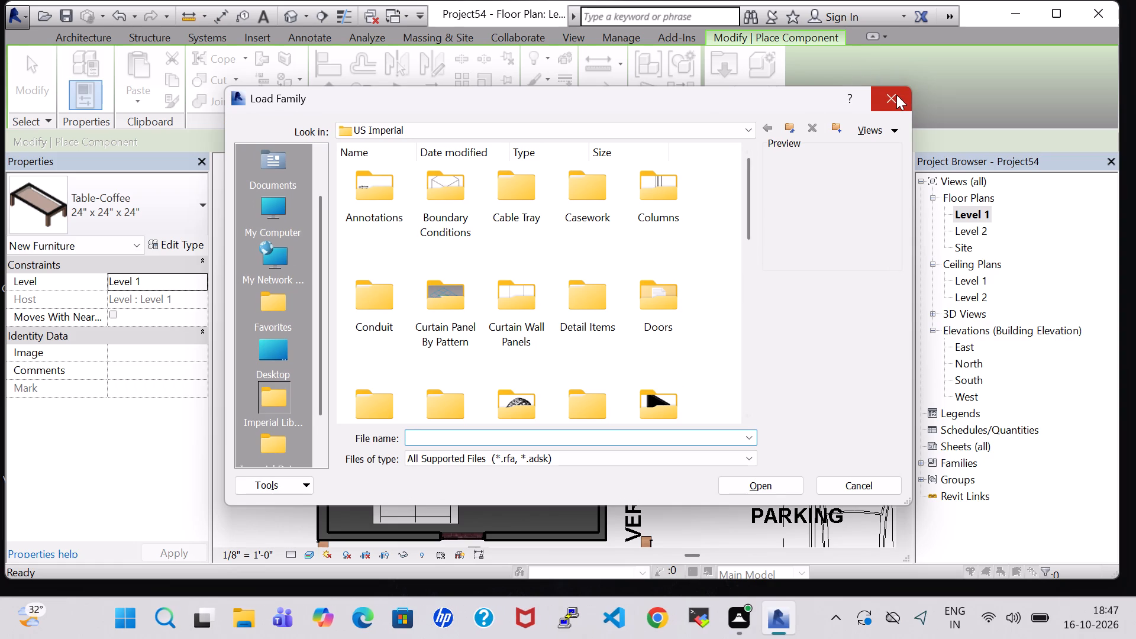
double_click(667, 399)
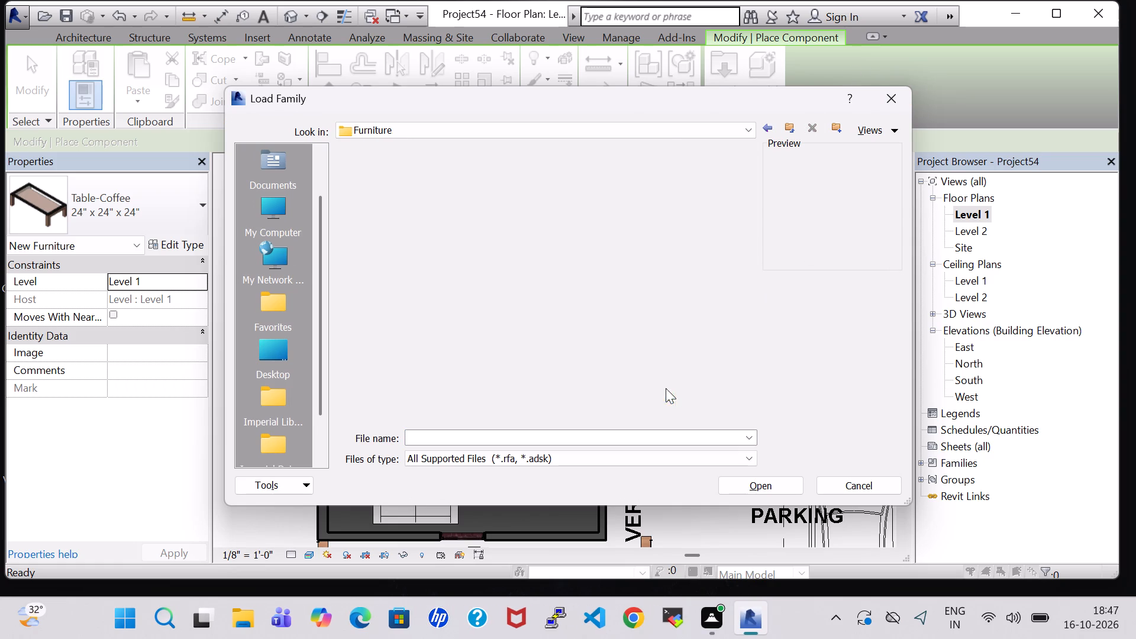
double_click(601, 188)
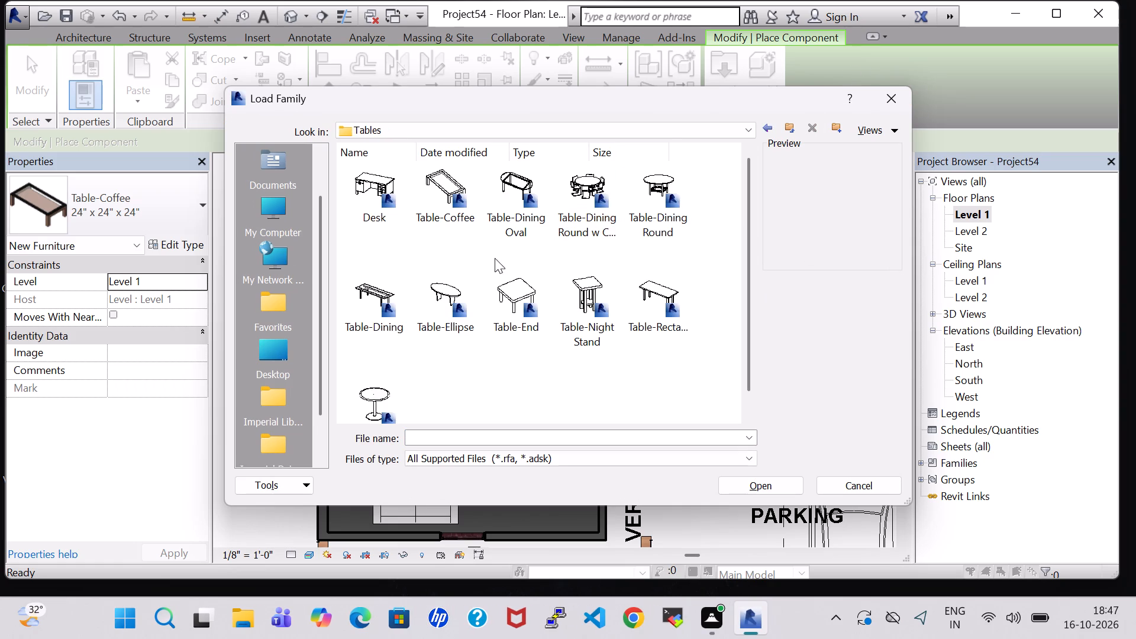
left_click(653, 285)
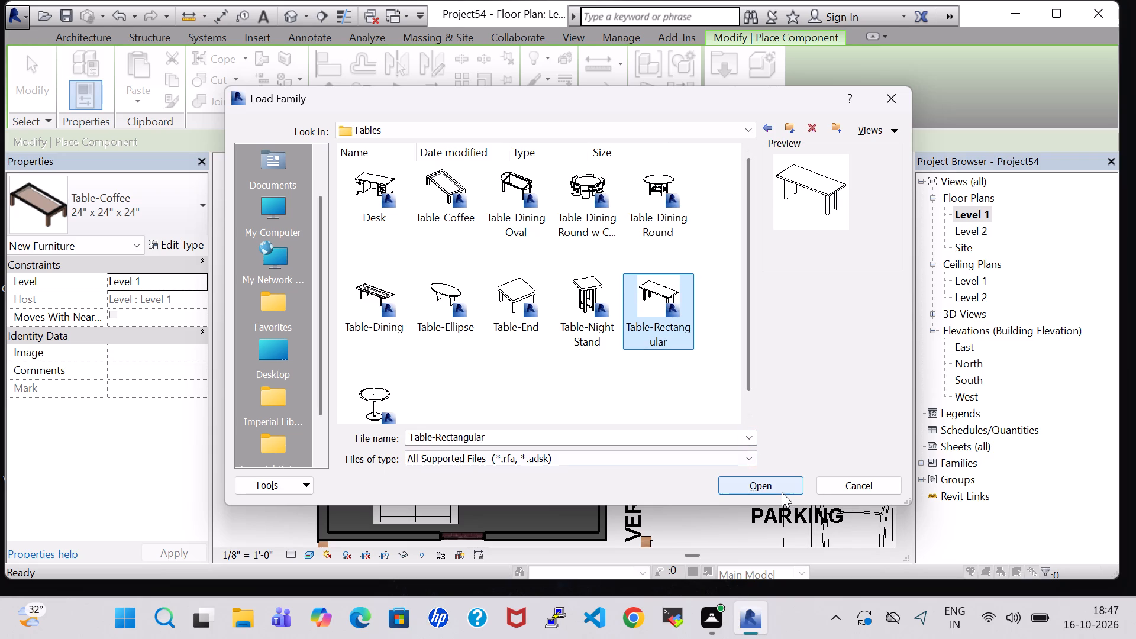
left_click(782, 491)
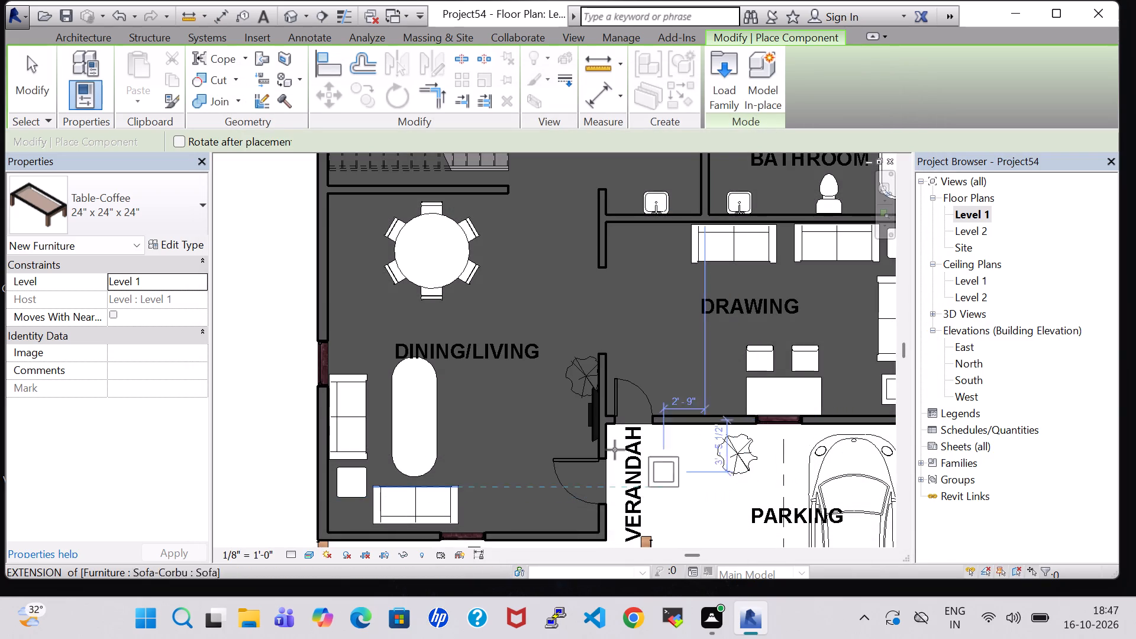
Look through the available component types for a table, and leave component placement without placing anything.
left_click(151, 215)
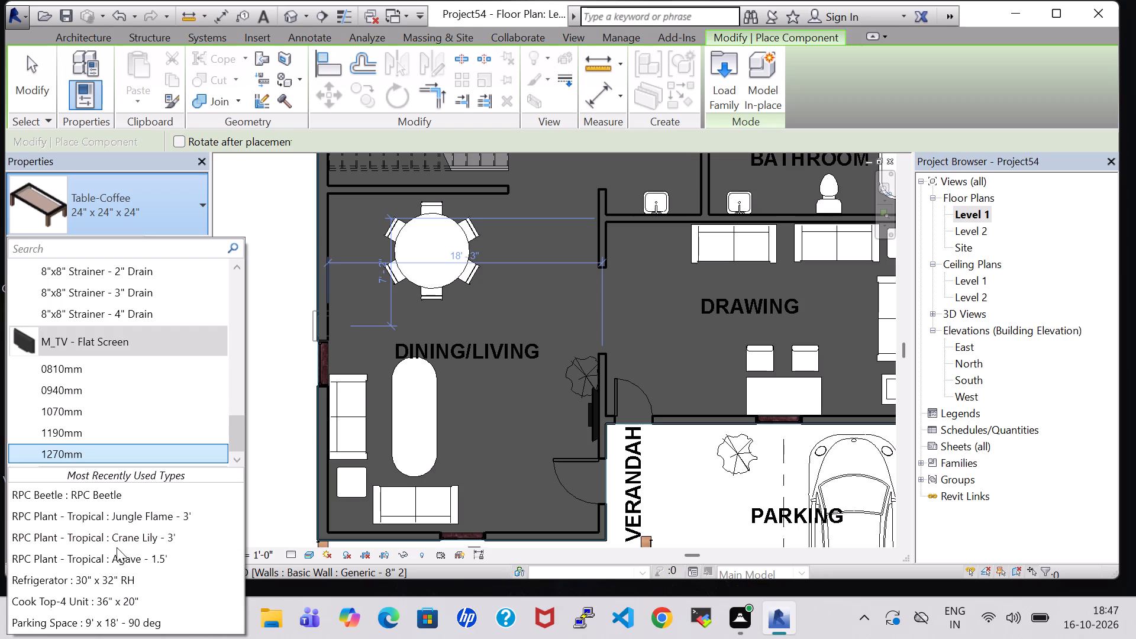
scroll(97, 590, "up", 1)
scroll(88, 428, "up", 7)
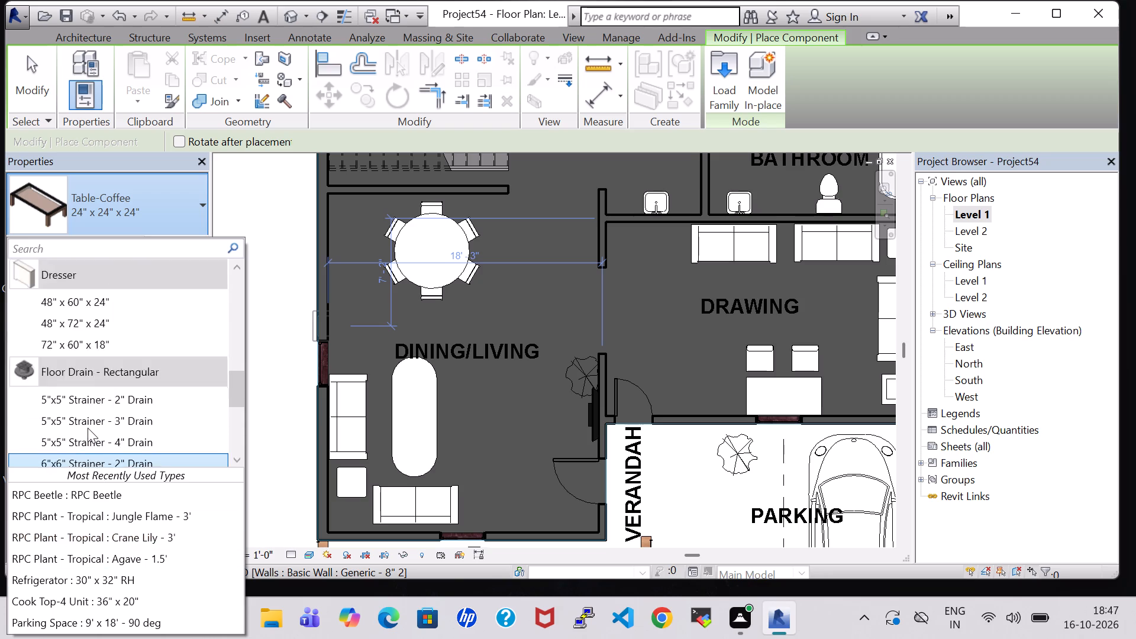
scroll(88, 428, "up", 10)
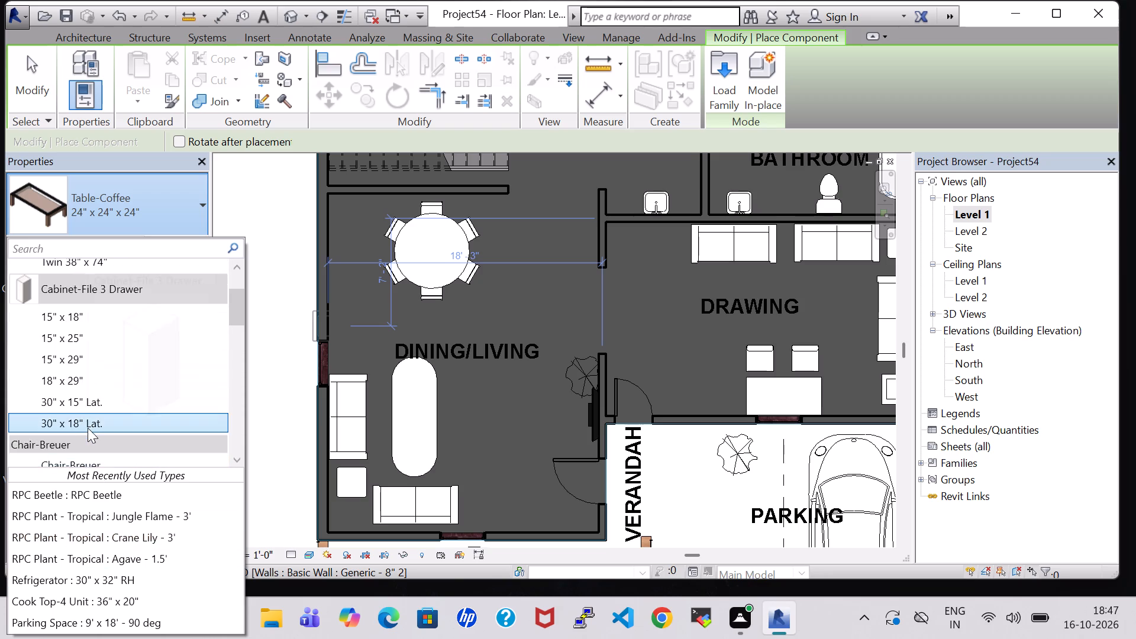
scroll(88, 428, "up", 6)
key("Escape")
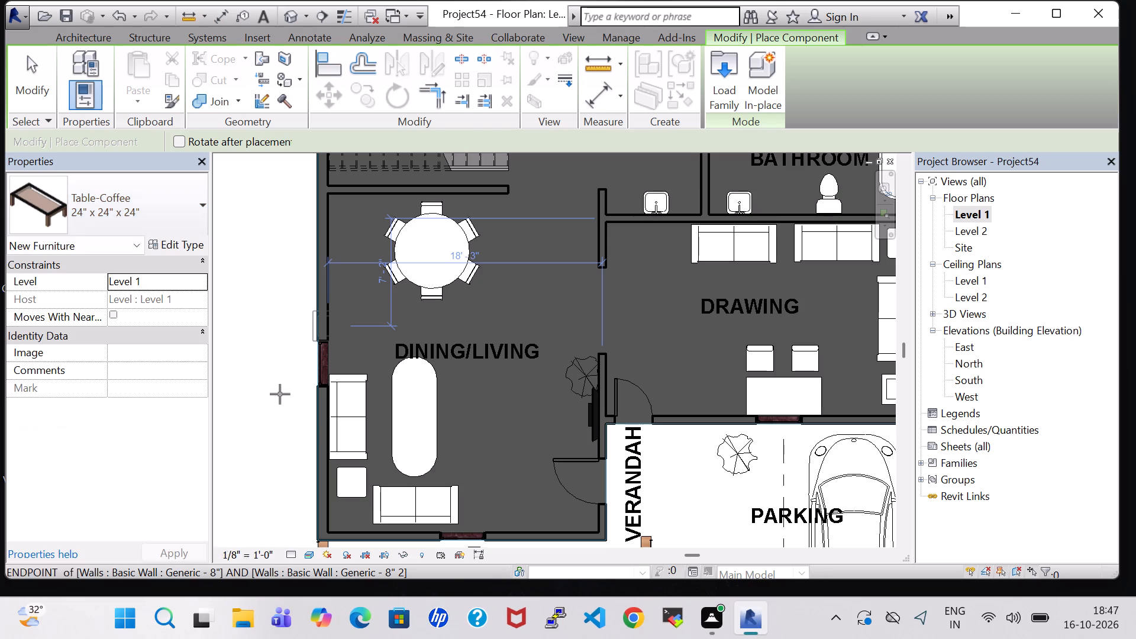
key("Escape")
Load the M_Table-Rectangular family from the US Metric library's Furniture Tables folder for component placement.
scroll(582, 314, "down", 4)
middle_click_drag(582, 315, 474, 328)
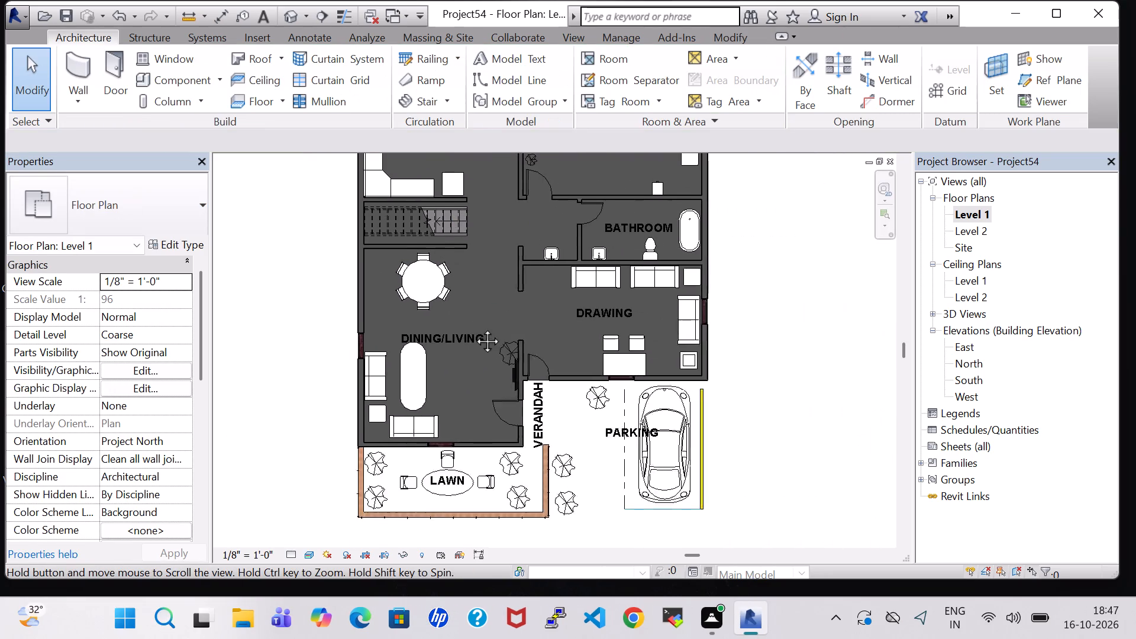
middle_click_drag(474, 328, 456, 334)
middle_click_drag(724, 291, 725, 348)
middle_click_drag(710, 269, 706, 330)
scroll(706, 330, "up", 1)
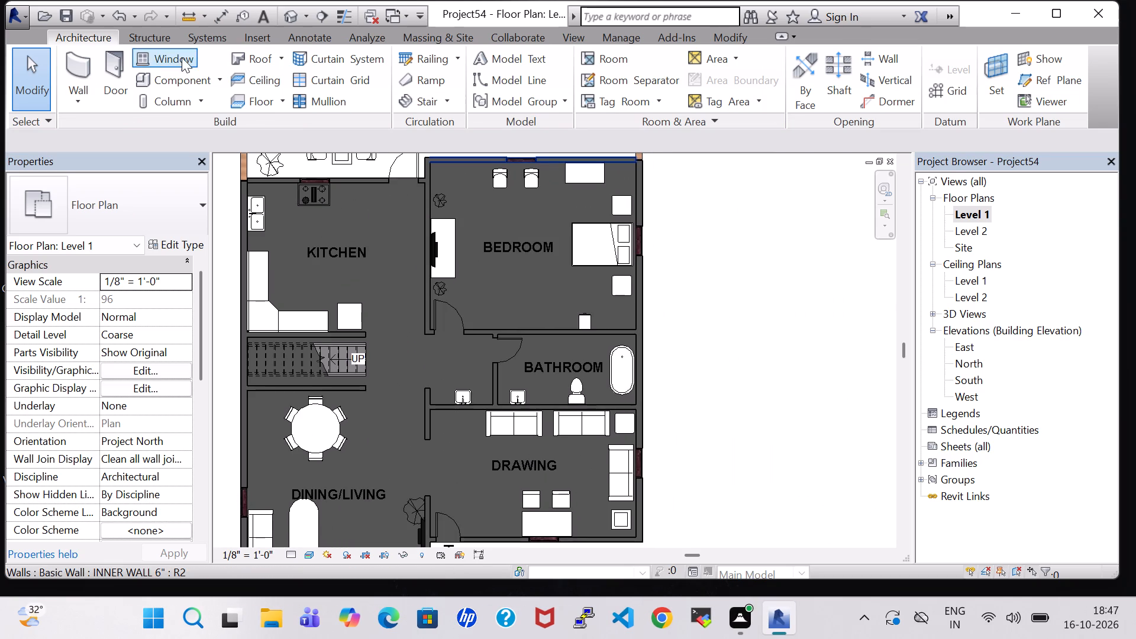
left_click(183, 80)
left_click(729, 83)
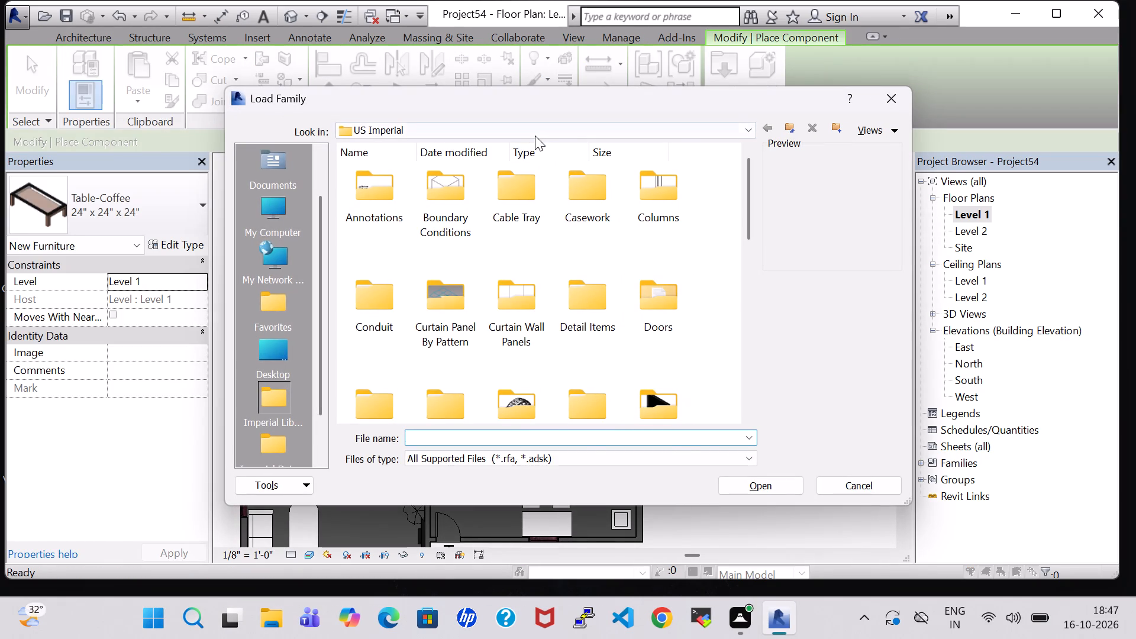
left_click(535, 135)
left_click(528, 179)
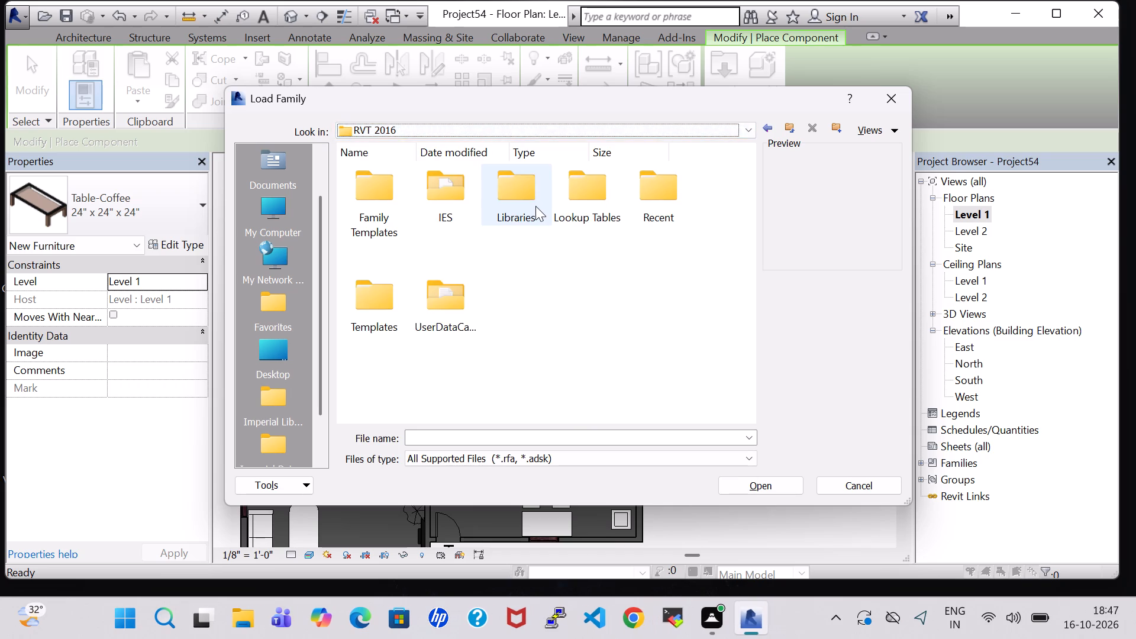
double_click(535, 206)
double_click(575, 196)
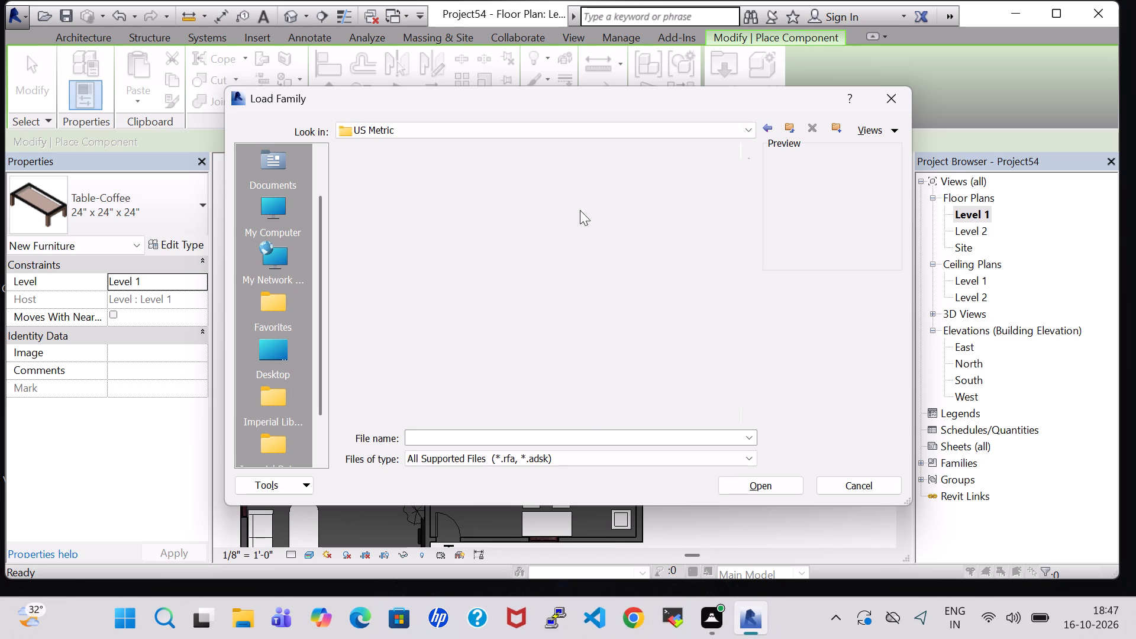
left_click(661, 321)
key("t")
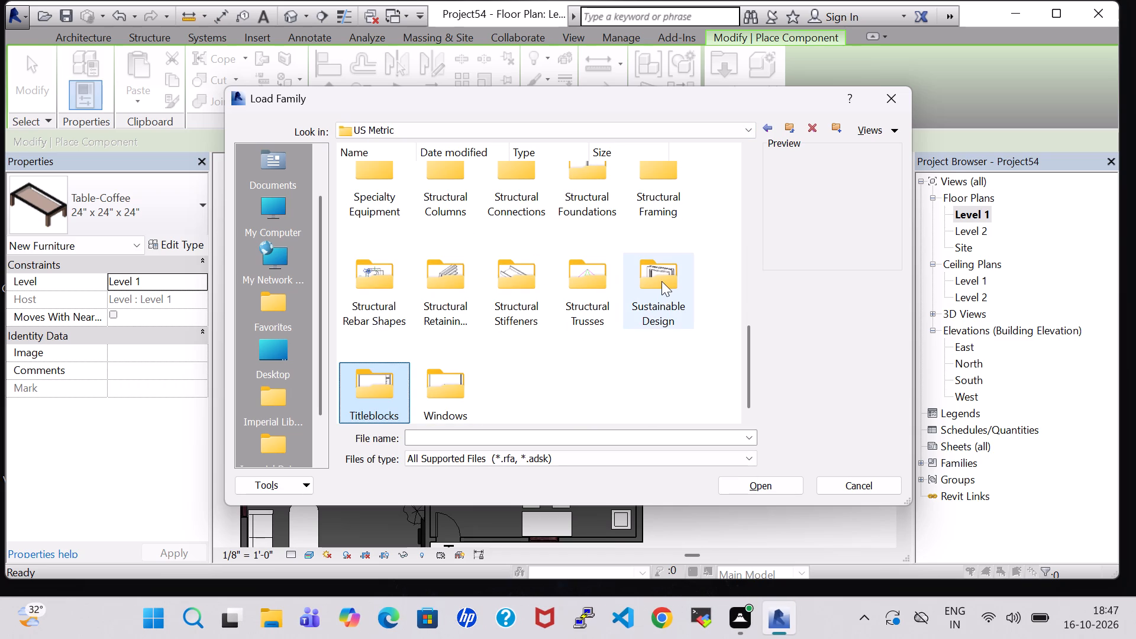
key("f")
double_click(638, 184)
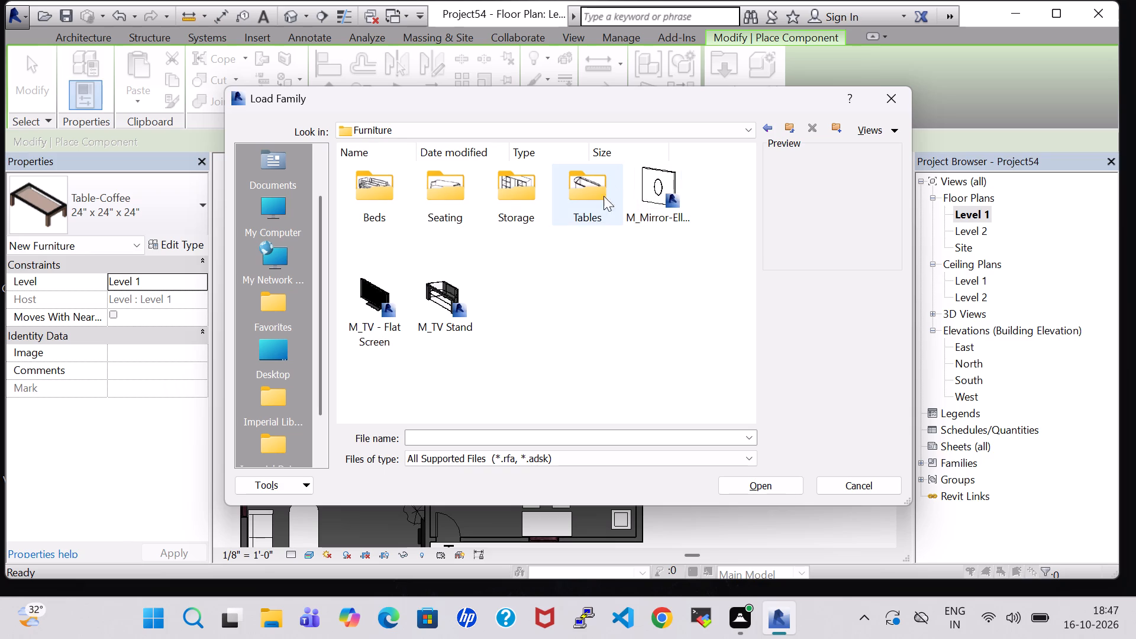
double_click(584, 198)
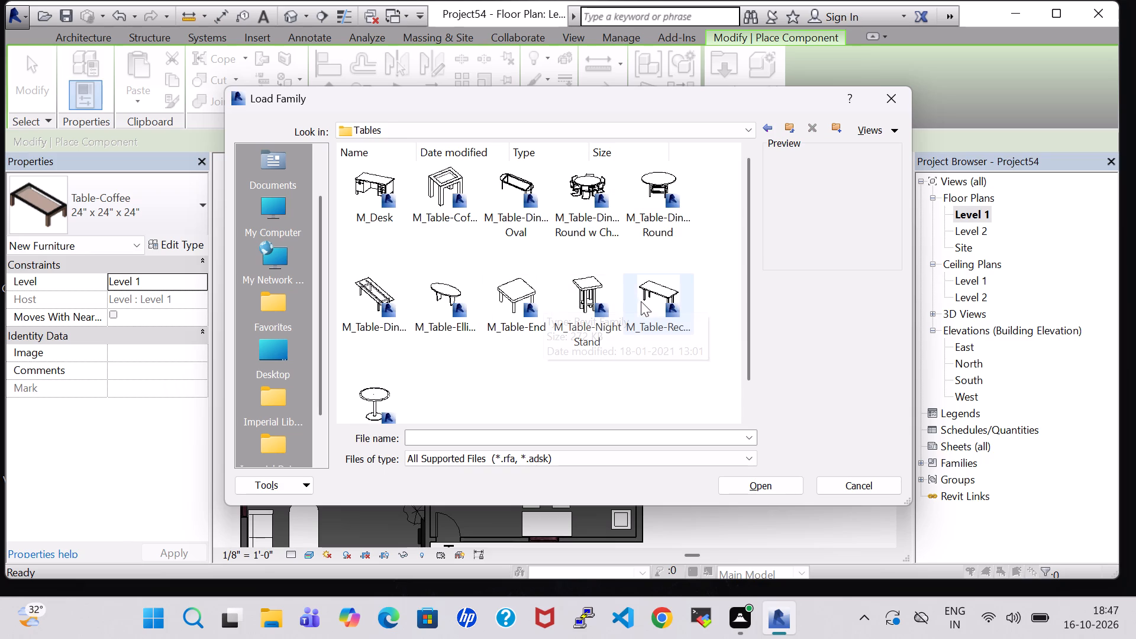
left_click(647, 301)
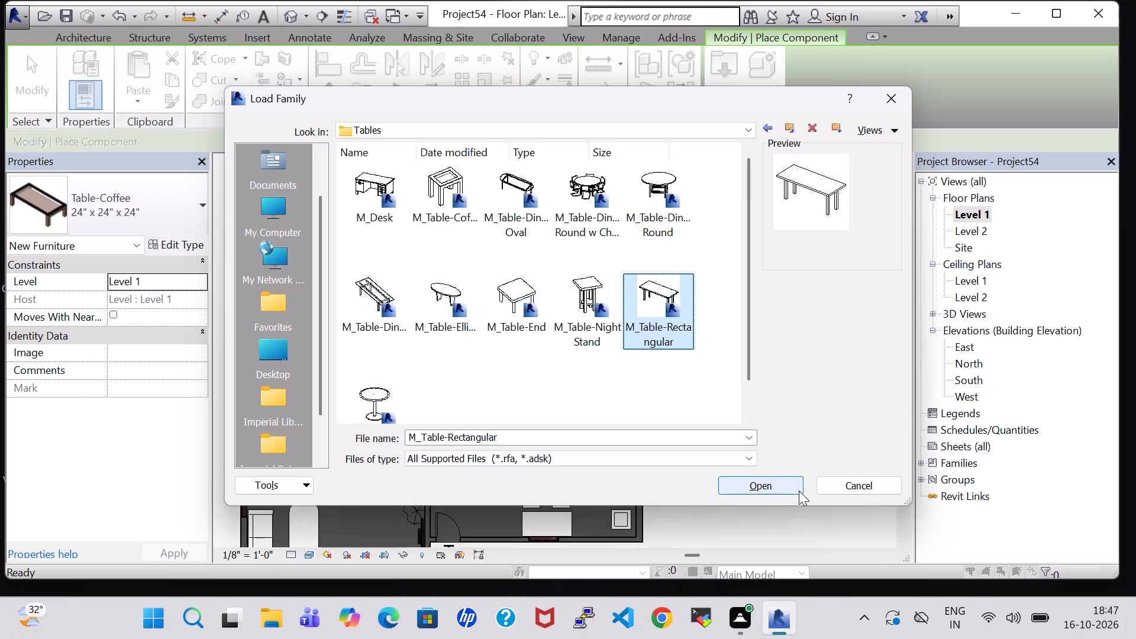
left_click(788, 489)
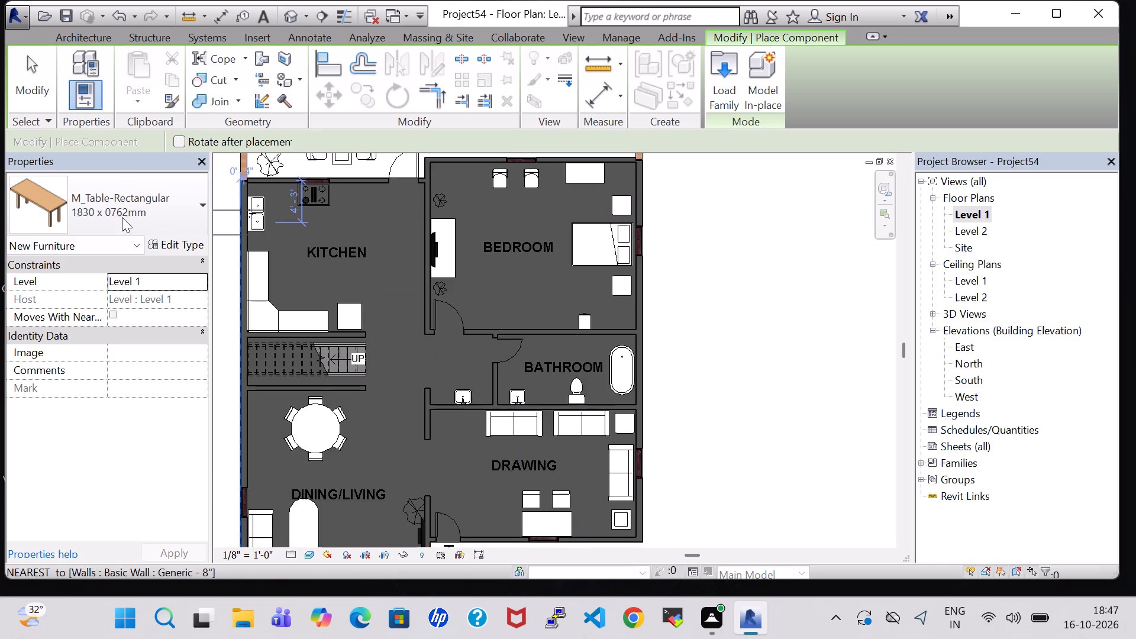
Place a 0915 x 0915mm M_Table-Rectangular in the dining/living room, in front of the TV beside the verandah door.
left_click(173, 245)
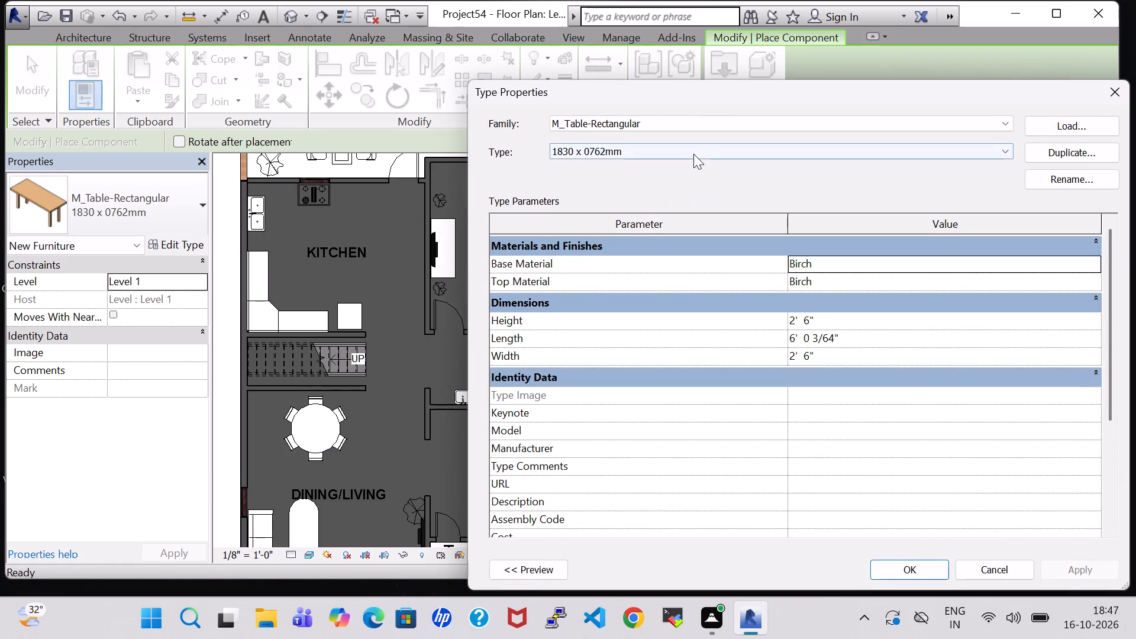
left_click(693, 154)
left_click(660, 167)
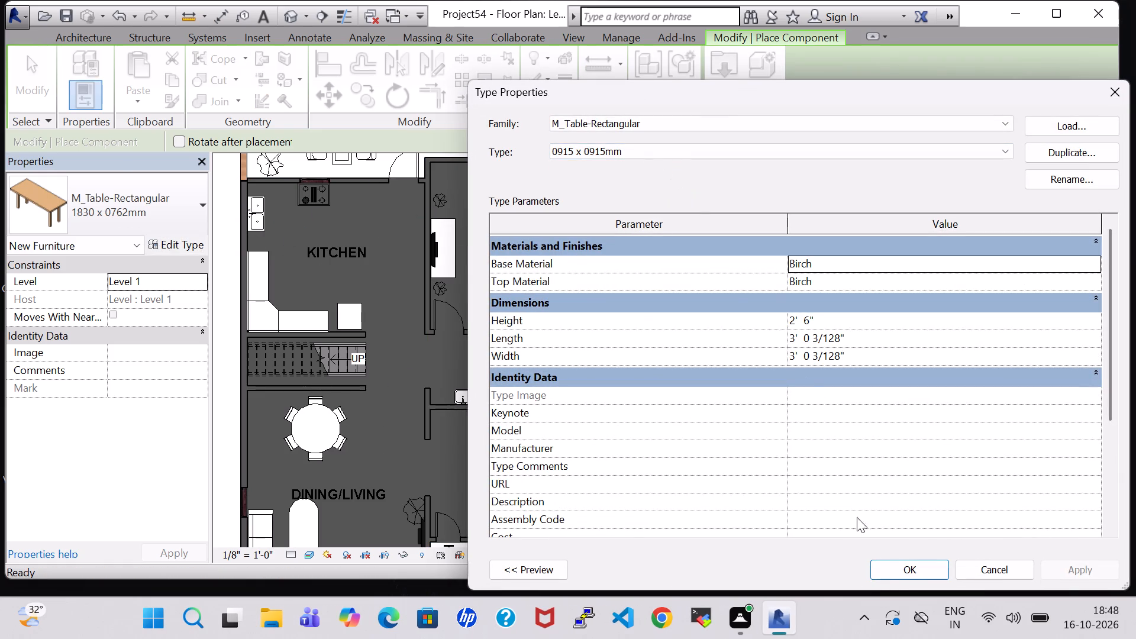
left_click(891, 574)
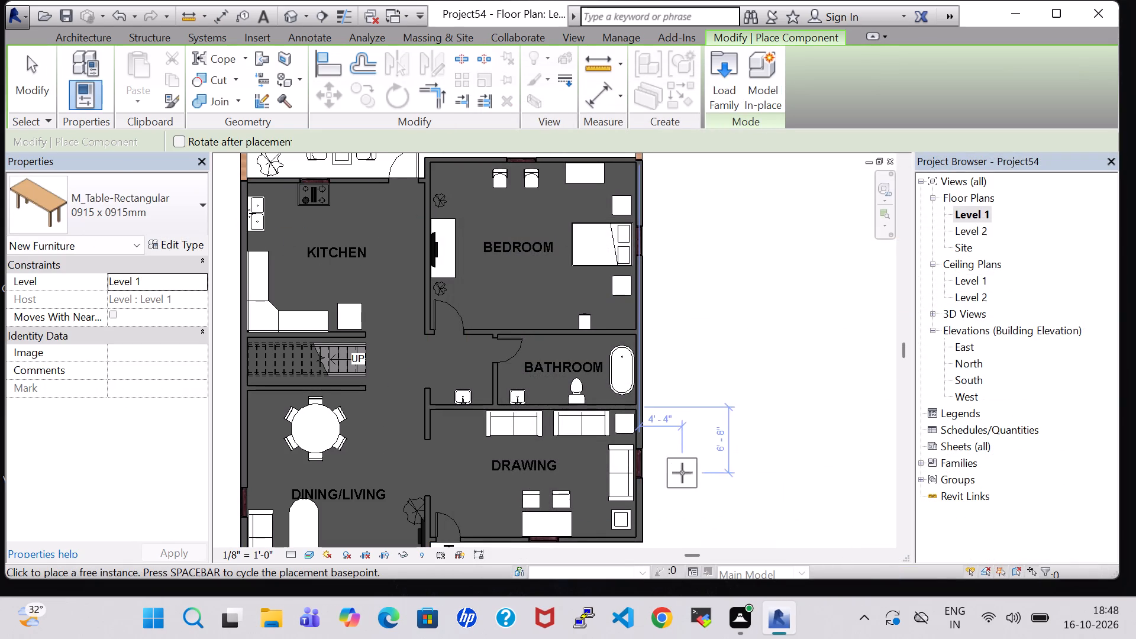
scroll(496, 481, "up", 4)
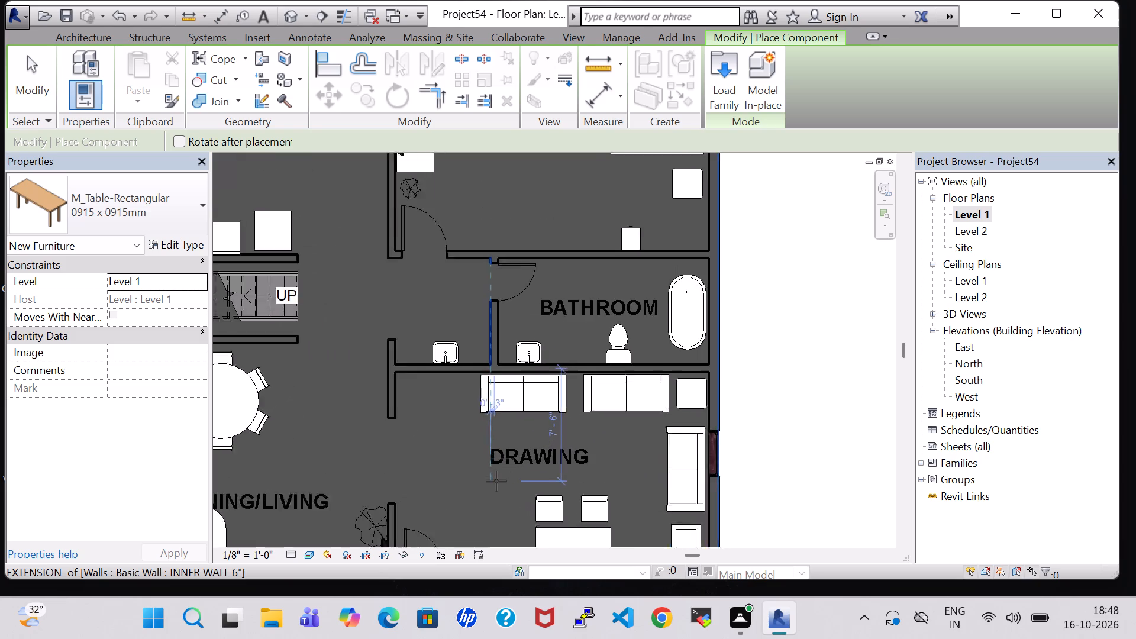
scroll(405, 489, "up", 1)
middle_click_drag(405, 489, 638, 236)
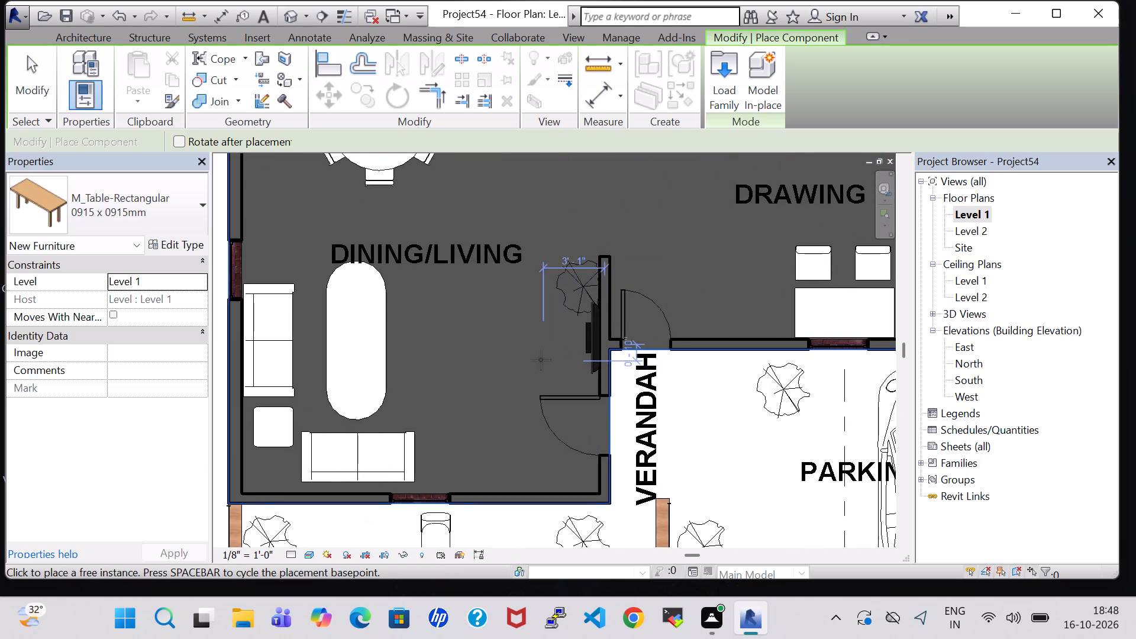
left_click(541, 356)
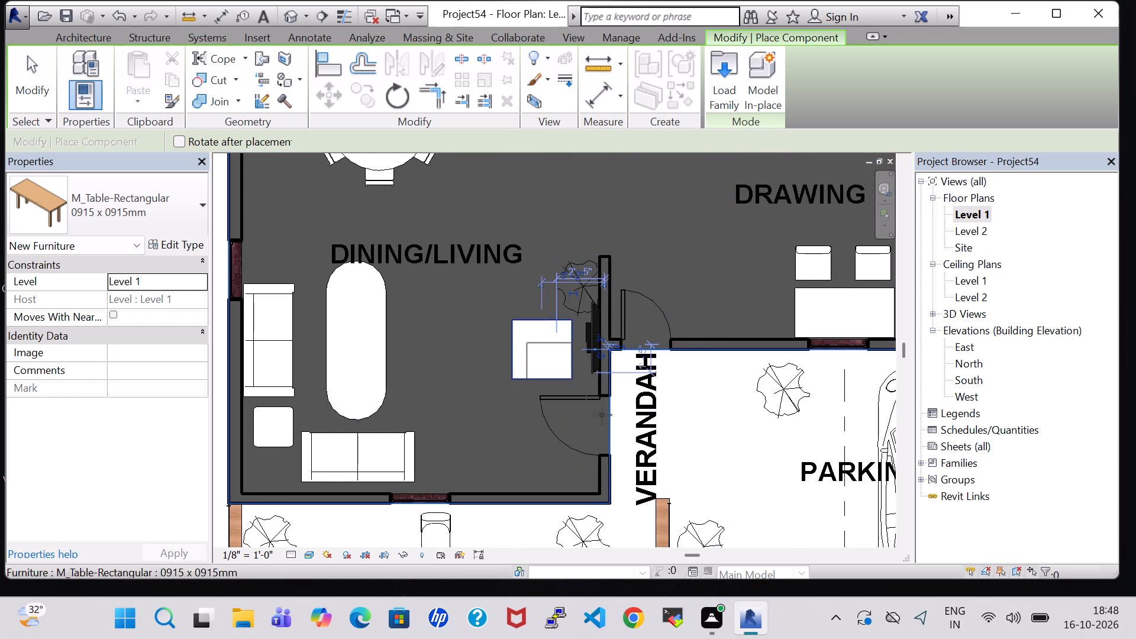
key("Escape")
key("Escape")
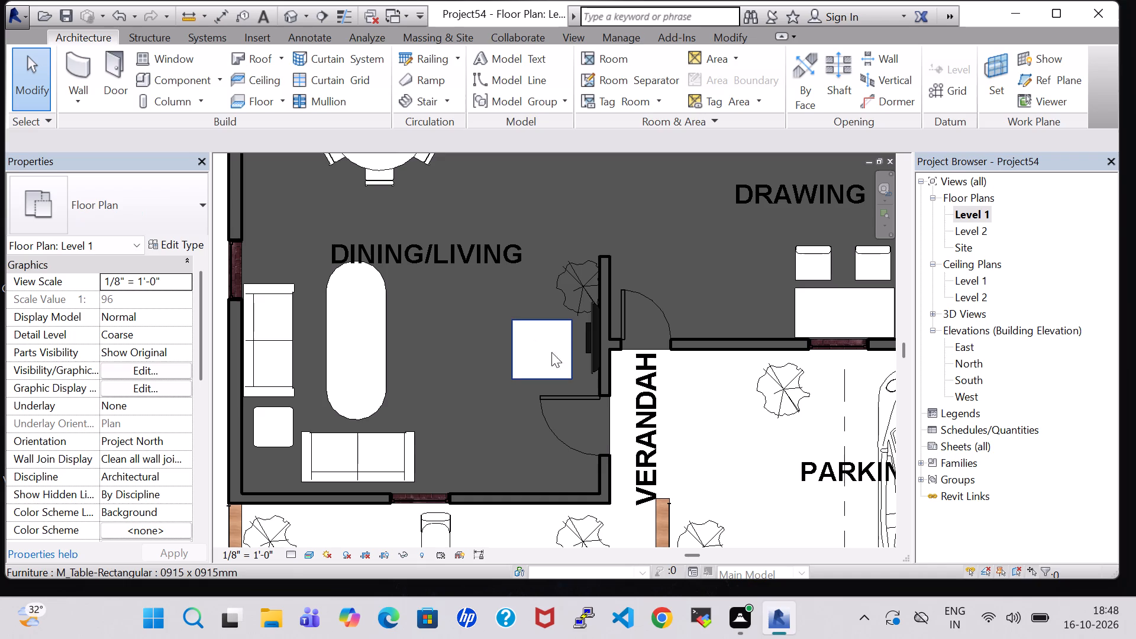
Nudge the new square table toward the TV wall, a net eight increments, so it sits beneath the TV.
left_click(567, 359)
key("Right")
key("Right")
key("Right")
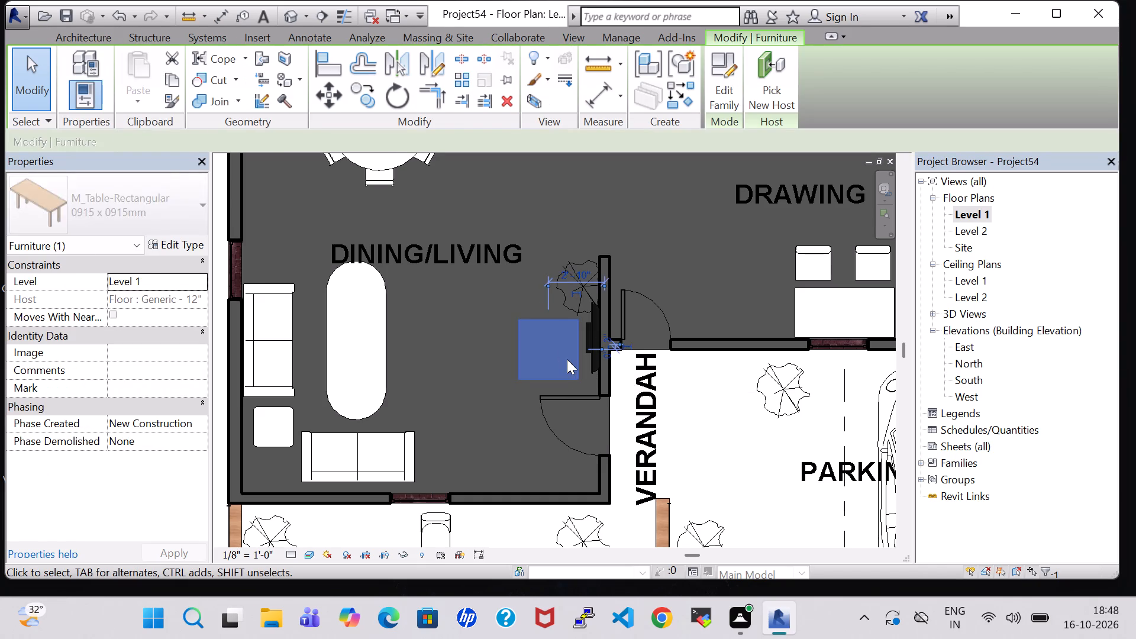
key("Right")
key("Right")
key("Right")
key("Right")
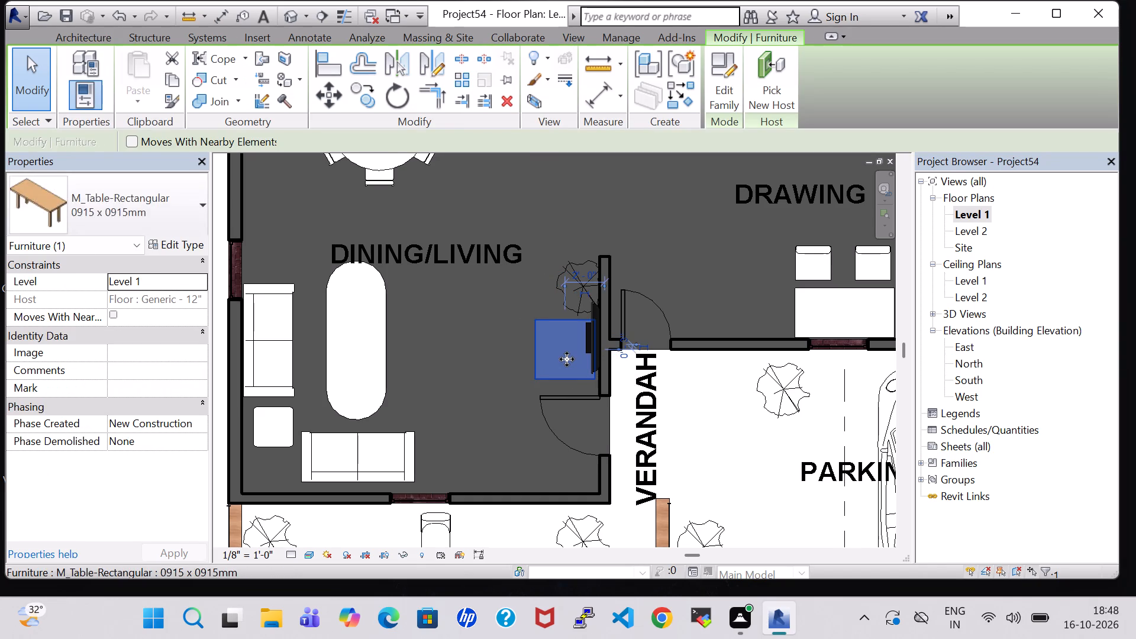
key("Right")
key("Right")
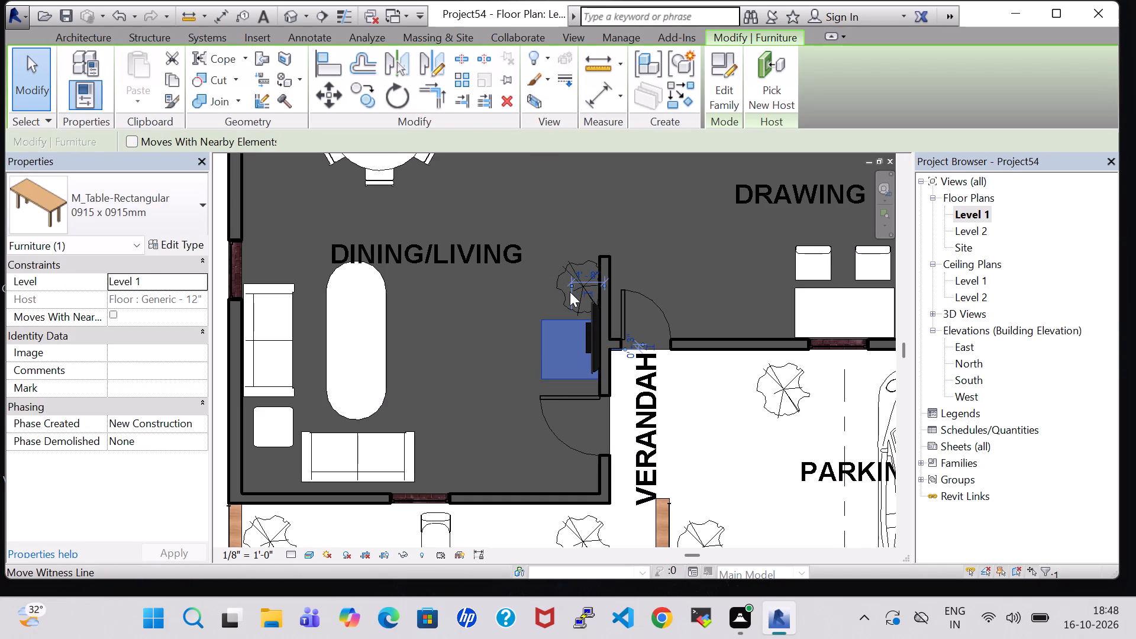
key("Left")
left_click(700, 237)
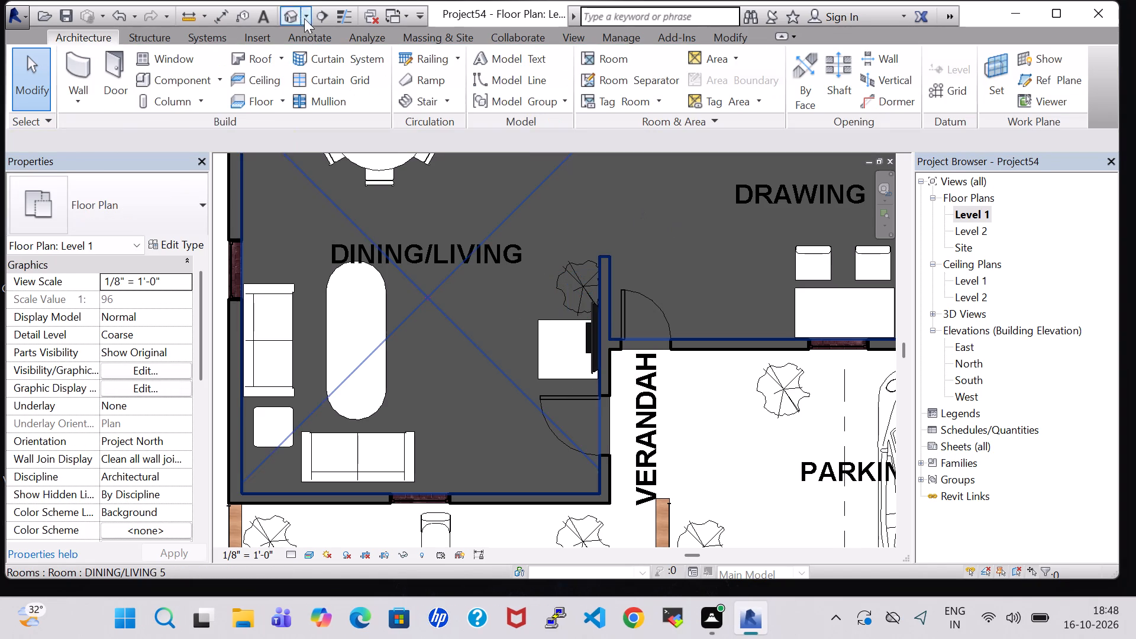
Delete the Generic - 12" roof in the 3D view to expose the rooms.
left_click(295, 10)
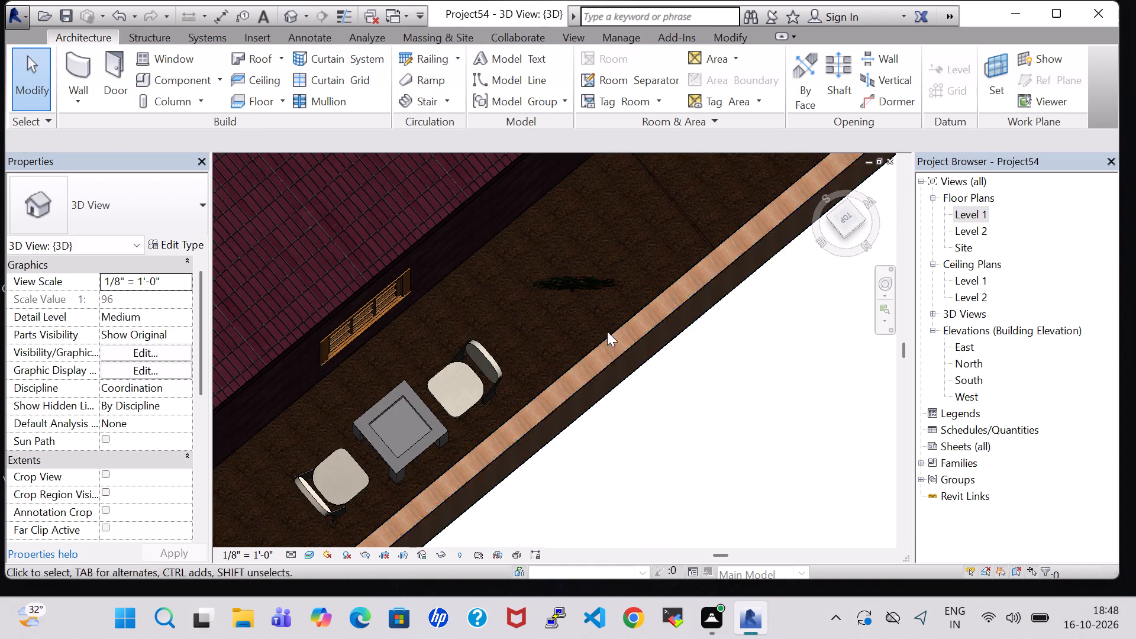
middle_click_drag(462, 305, 707, 420)
scroll(517, 329, "down", 2)
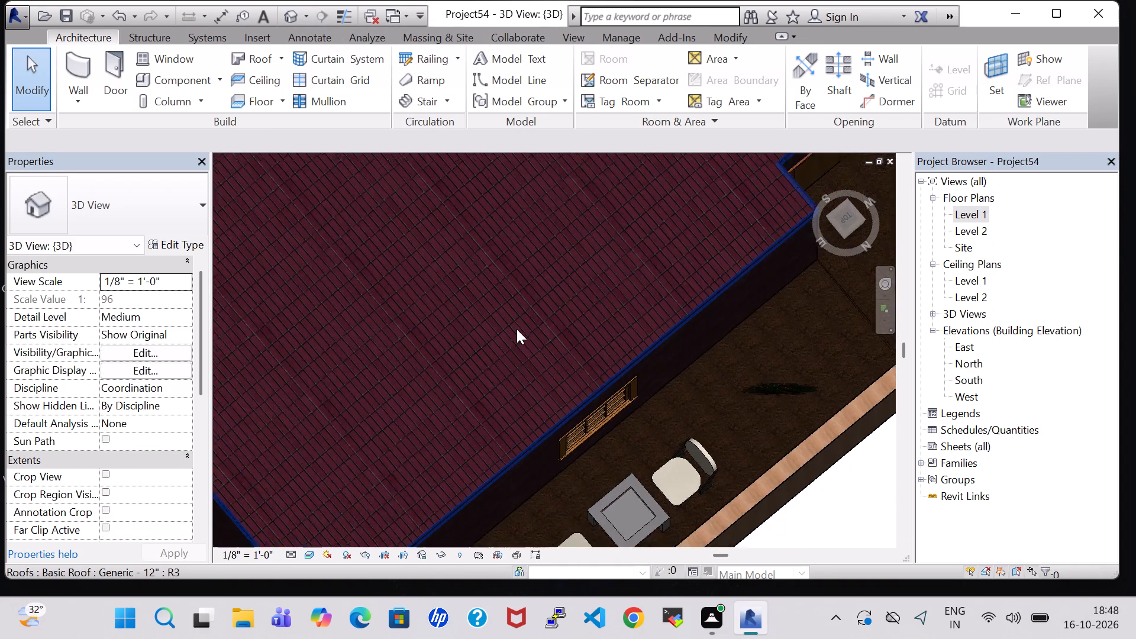
scroll(517, 329, "down", 10)
middle_click_drag(415, 277, 635, 365)
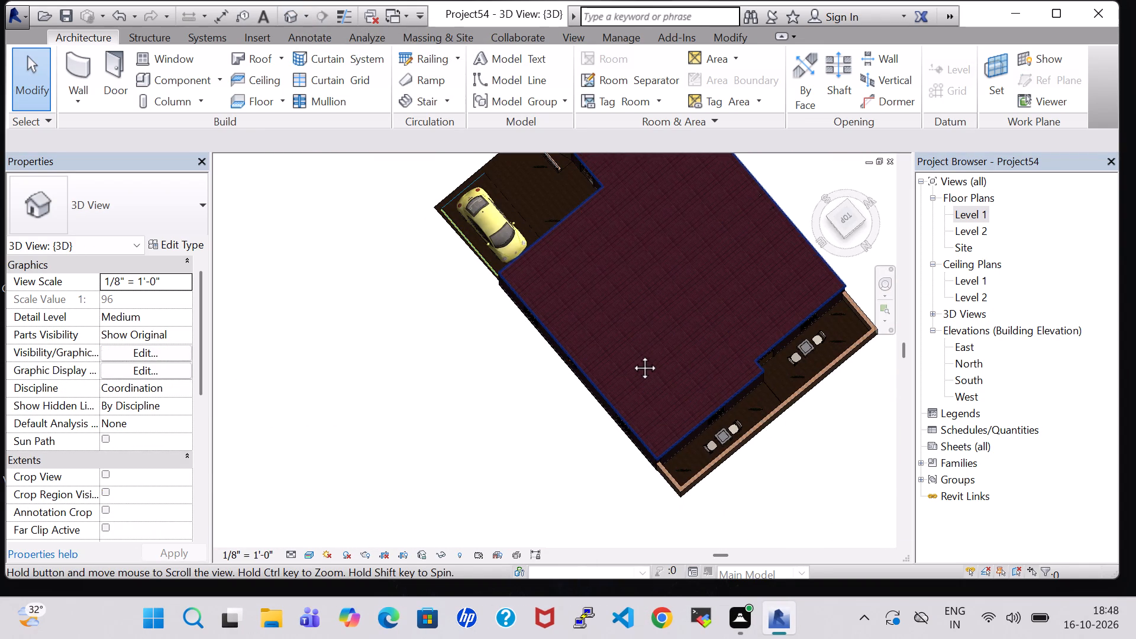
middle_click_drag(525, 412, 601, 346)
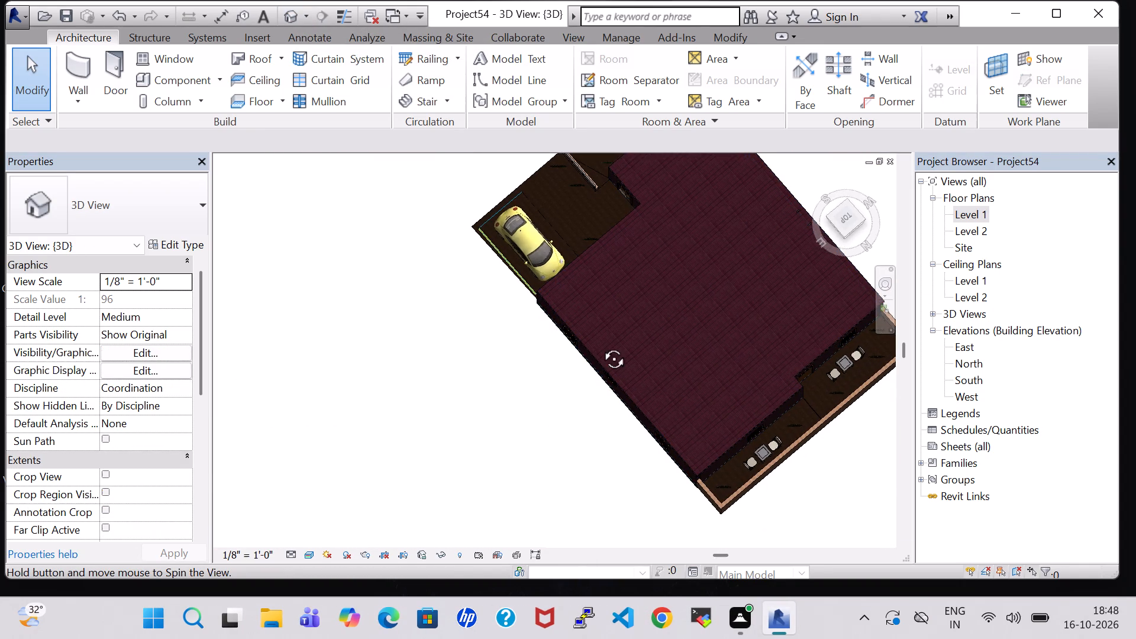
middle_click_drag(601, 346, 634, 304)
middle_click_drag(482, 241, 604, 268)
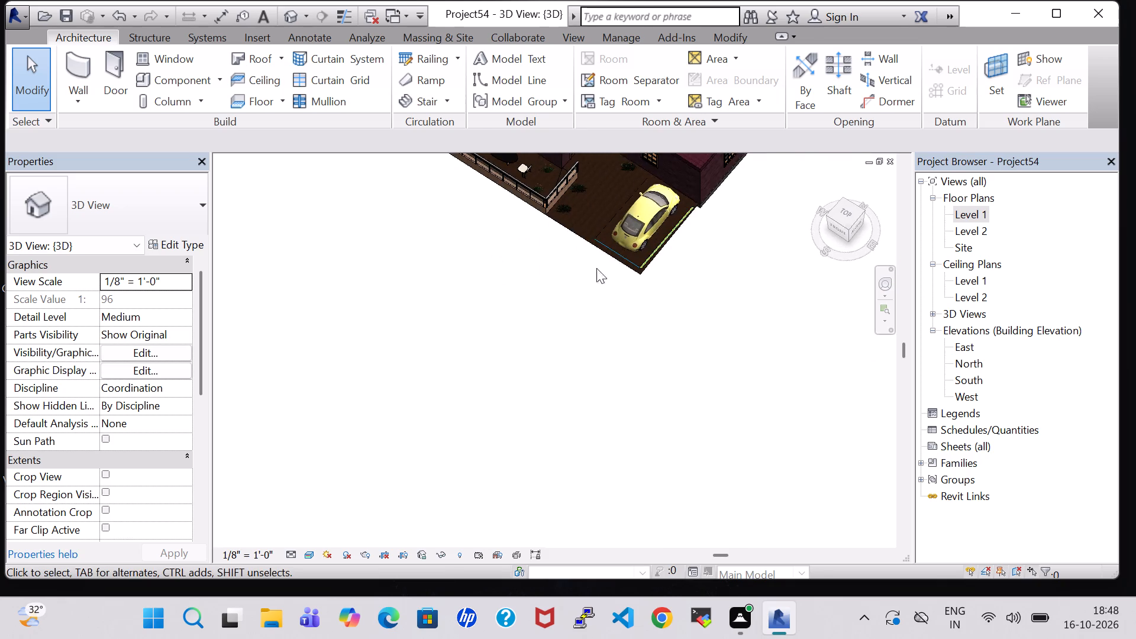
middle_click_drag(522, 262, 564, 448)
middle_click_drag(561, 441, 577, 440, "shift")
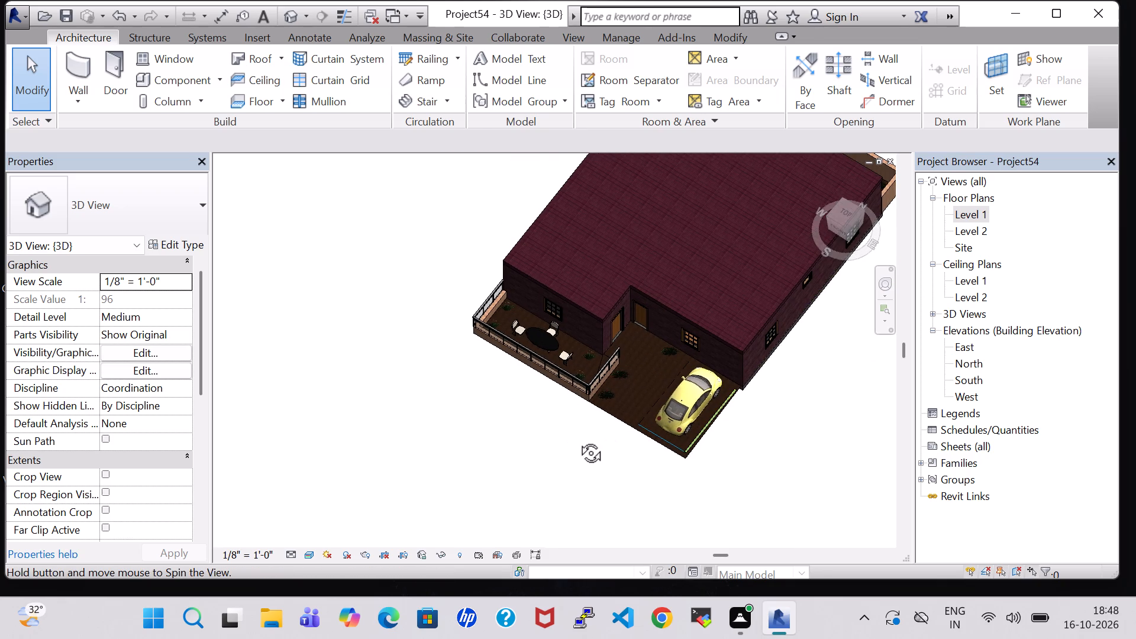
middle_click_drag(577, 440, 615, 411, "shift")
middle_click_drag(717, 377, 737, 302, "shift")
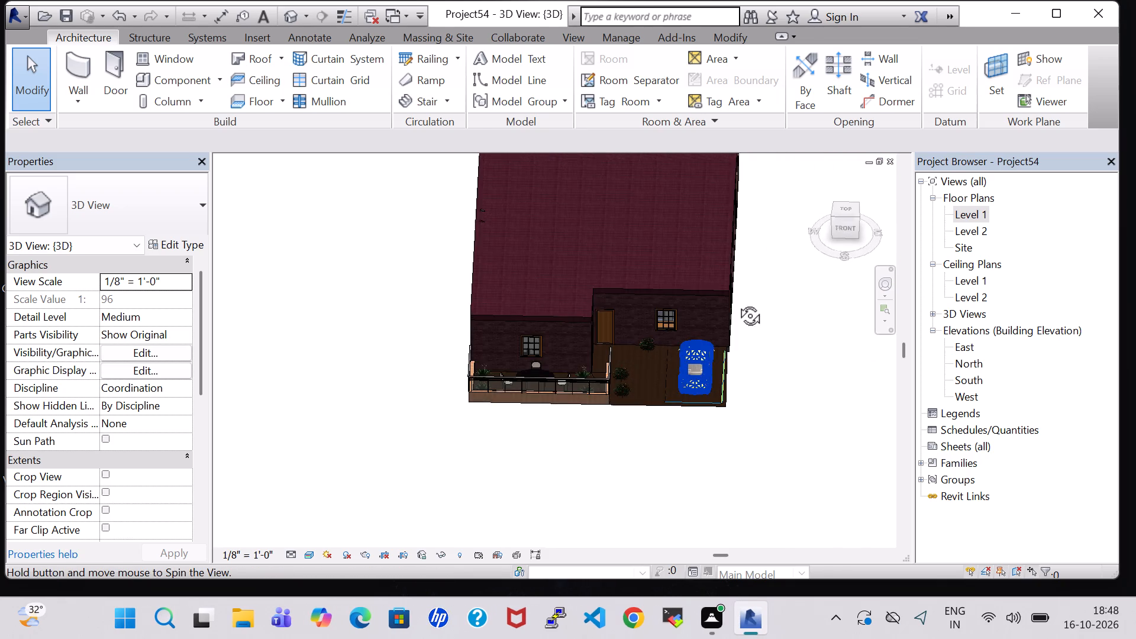
middle_click_drag(737, 302, 737, 302, "shift")
middle_click_drag(670, 431, 670, 379, "shift")
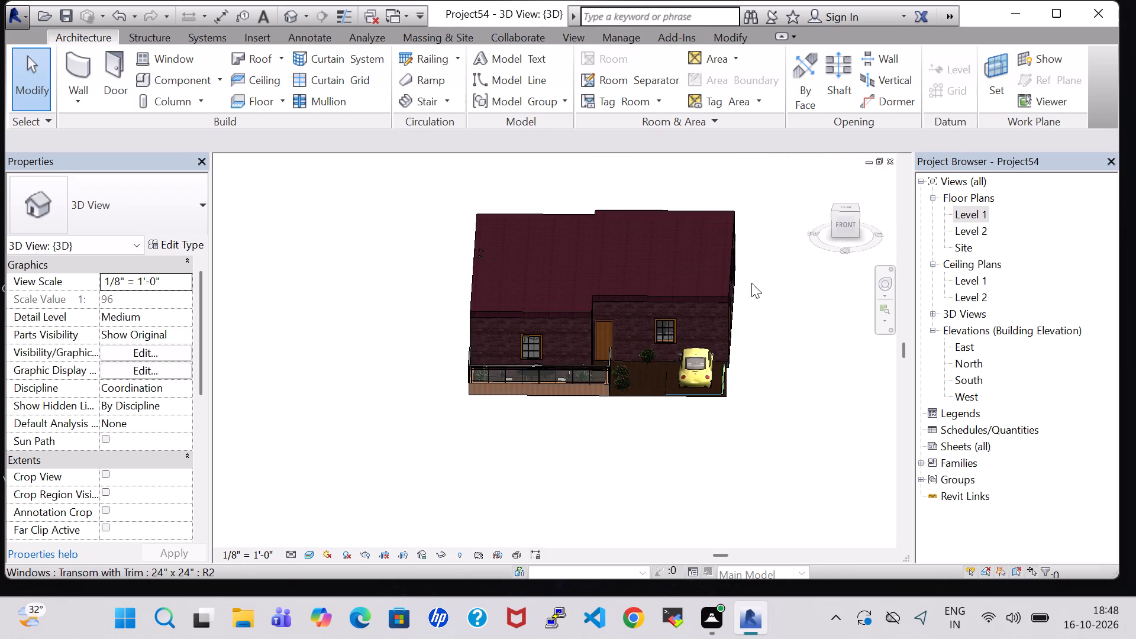
middle_click_drag(757, 279, 774, 409)
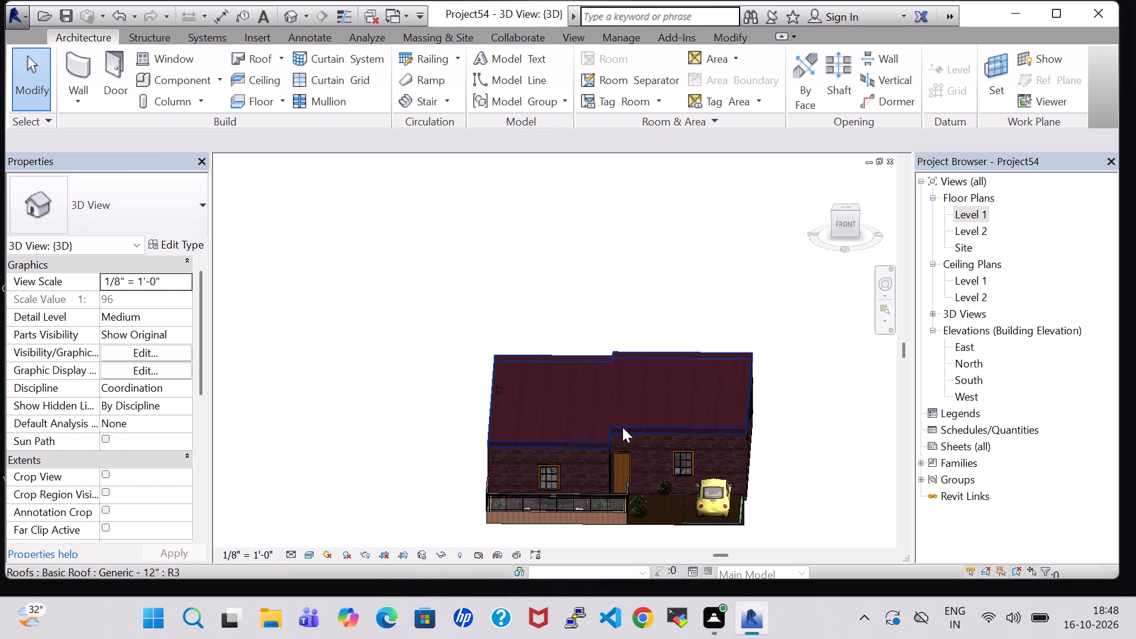
left_click(622, 427)
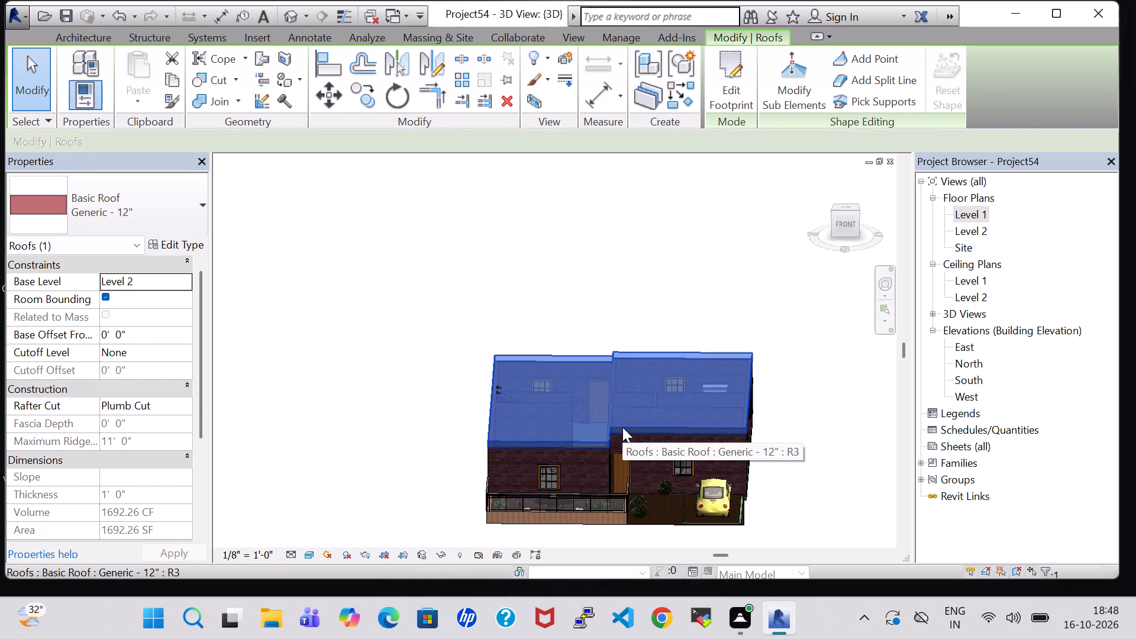
key("Delete")
Examine the new square table's position against the TV and plant in the dining/living room in 3D.
middle_click_drag(599, 260, 608, 309, "shift")
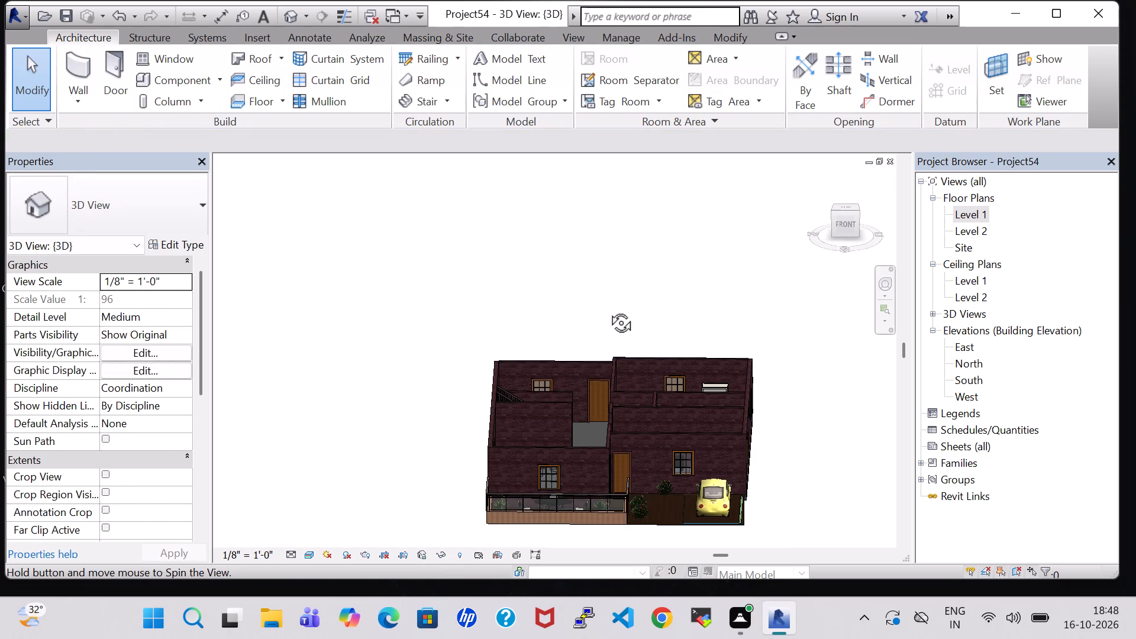
middle_click_drag(608, 309, 646, 435, "shift")
scroll(520, 431, "up", 4)
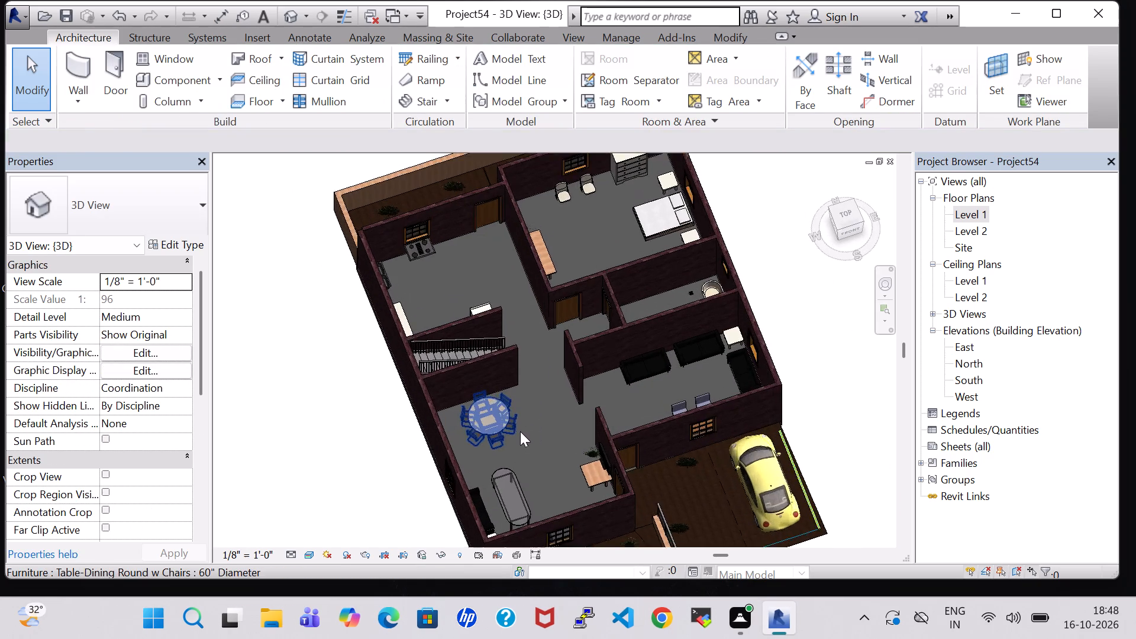
scroll(531, 450, "up", 5)
middle_click_drag(553, 502, 573, 496, "shift")
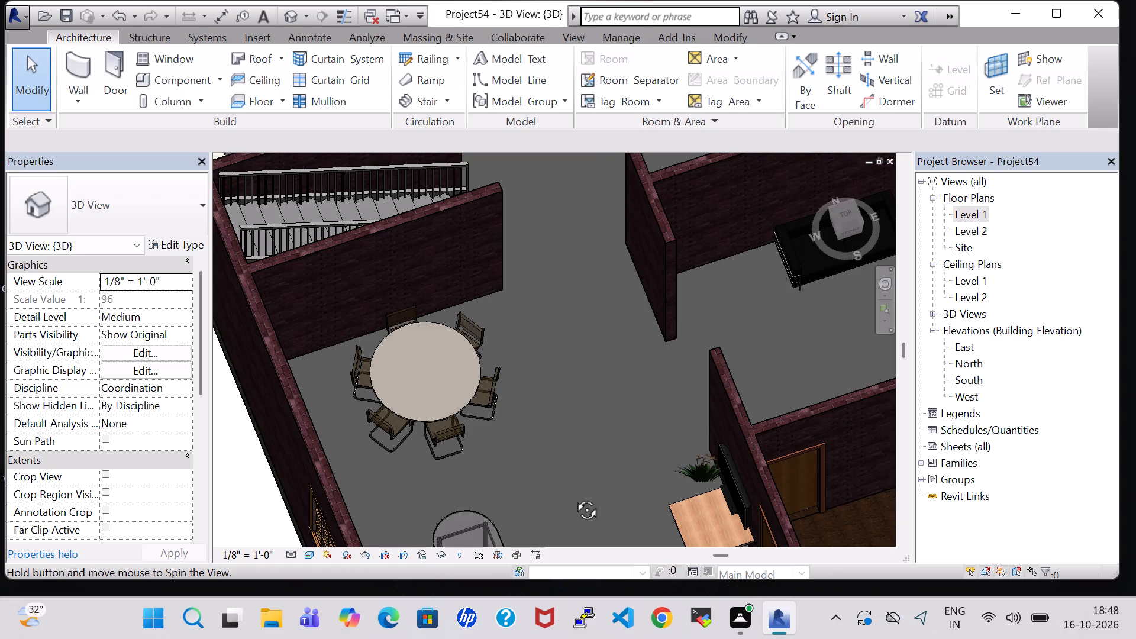
middle_click_drag(573, 496, 632, 470, "shift")
middle_click_drag(627, 467, 747, 248)
scroll(627, 467, "up", 1)
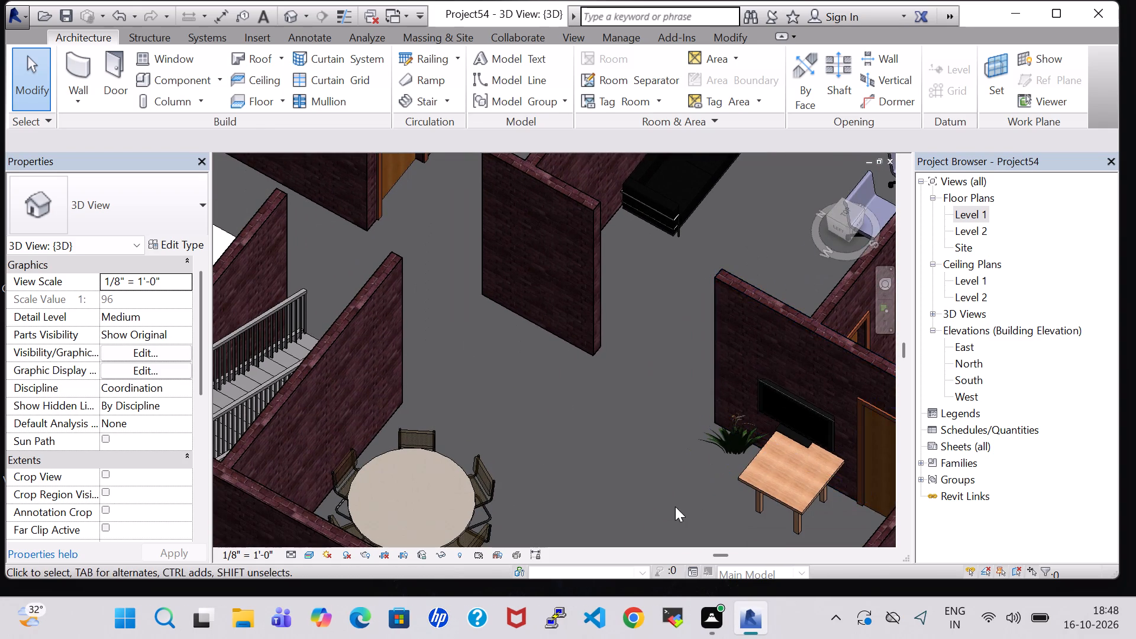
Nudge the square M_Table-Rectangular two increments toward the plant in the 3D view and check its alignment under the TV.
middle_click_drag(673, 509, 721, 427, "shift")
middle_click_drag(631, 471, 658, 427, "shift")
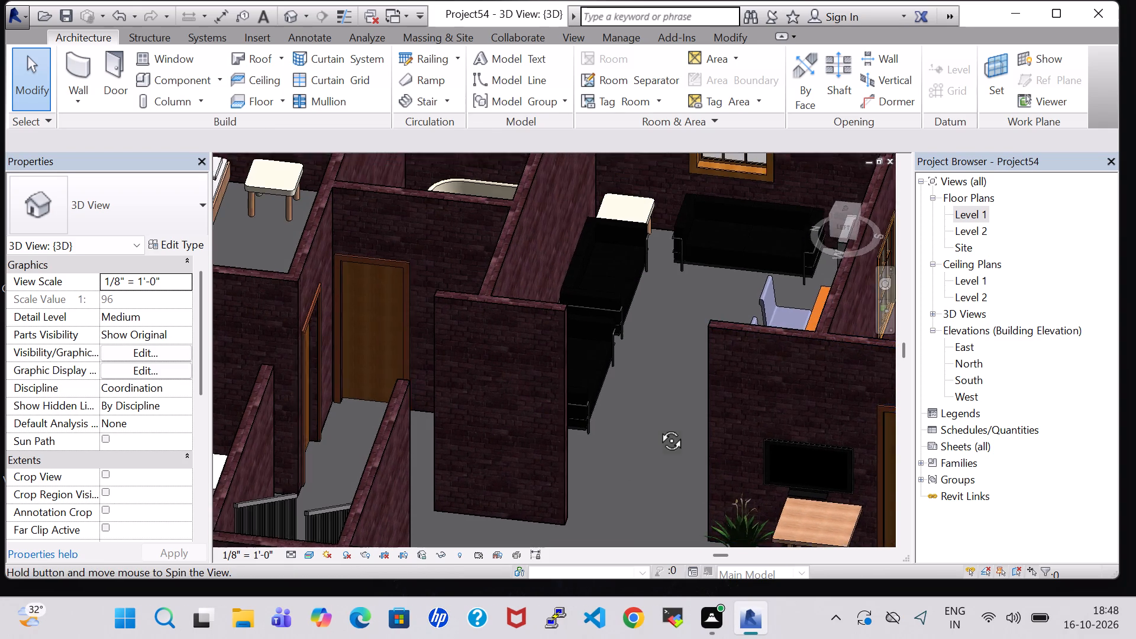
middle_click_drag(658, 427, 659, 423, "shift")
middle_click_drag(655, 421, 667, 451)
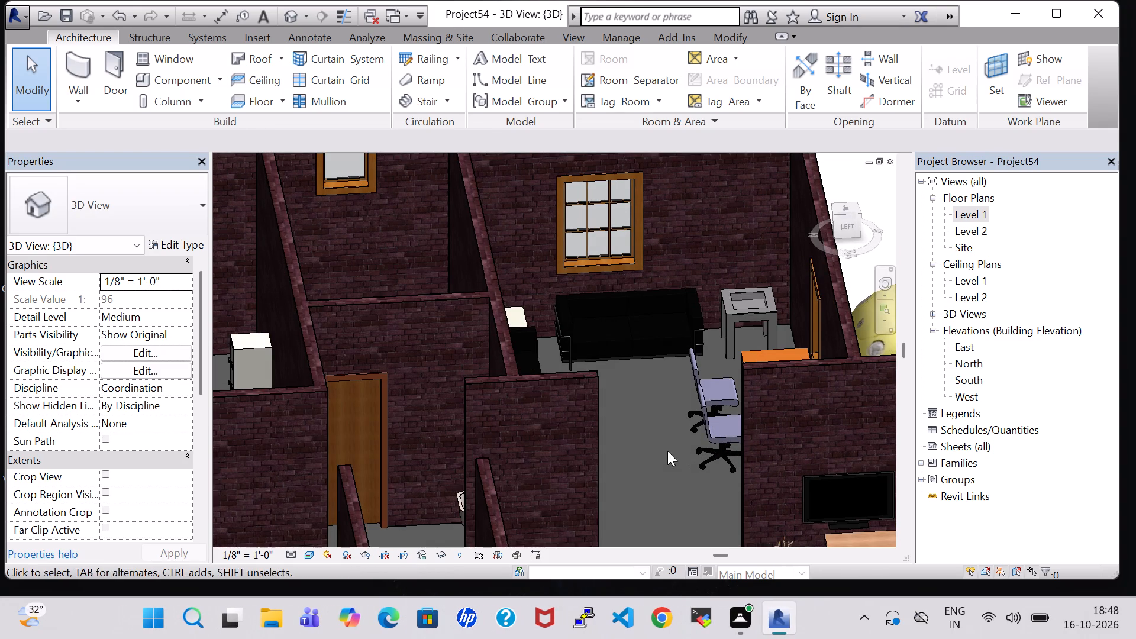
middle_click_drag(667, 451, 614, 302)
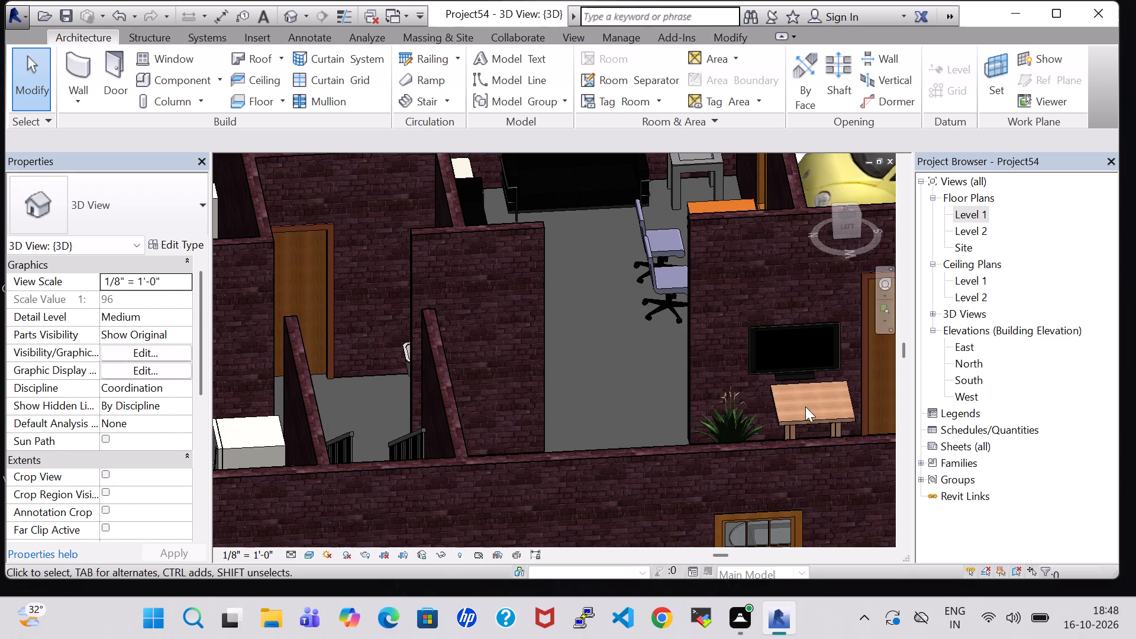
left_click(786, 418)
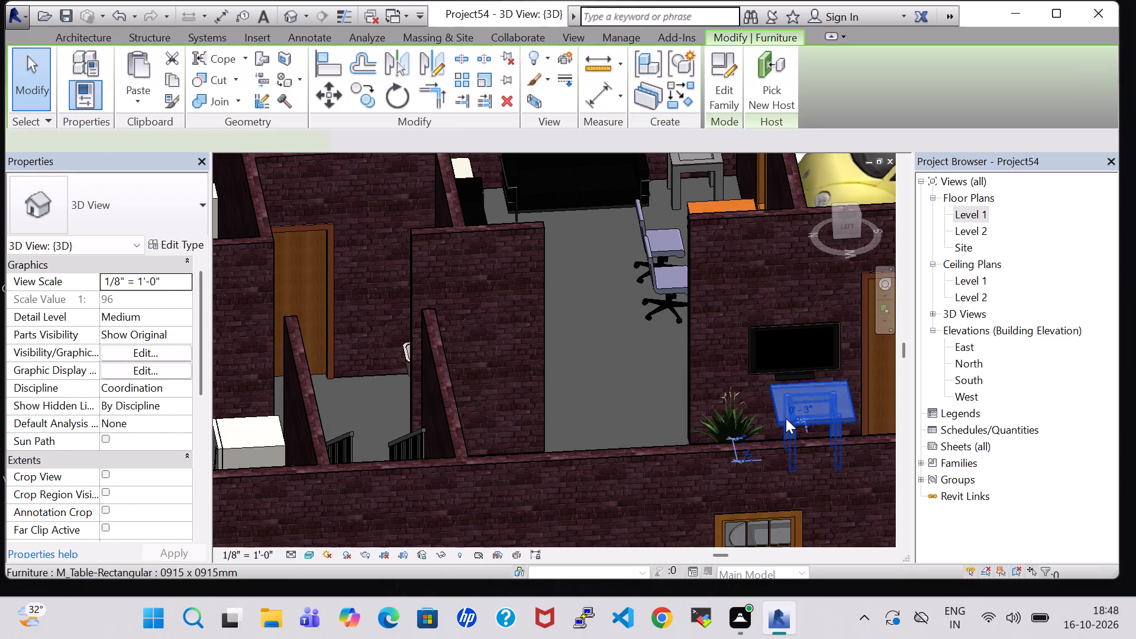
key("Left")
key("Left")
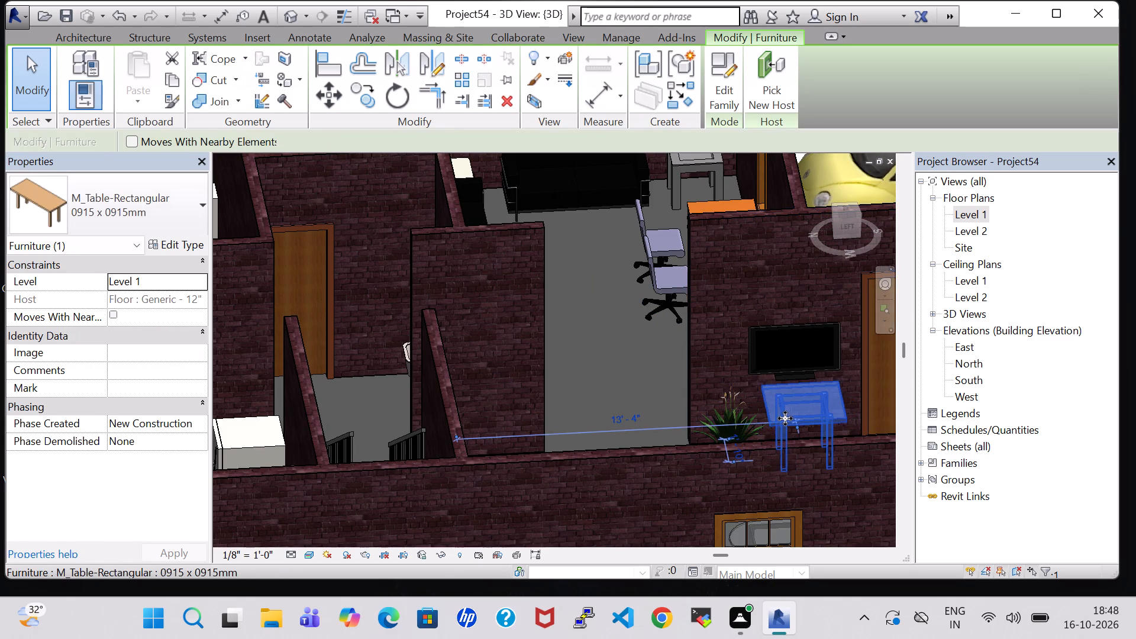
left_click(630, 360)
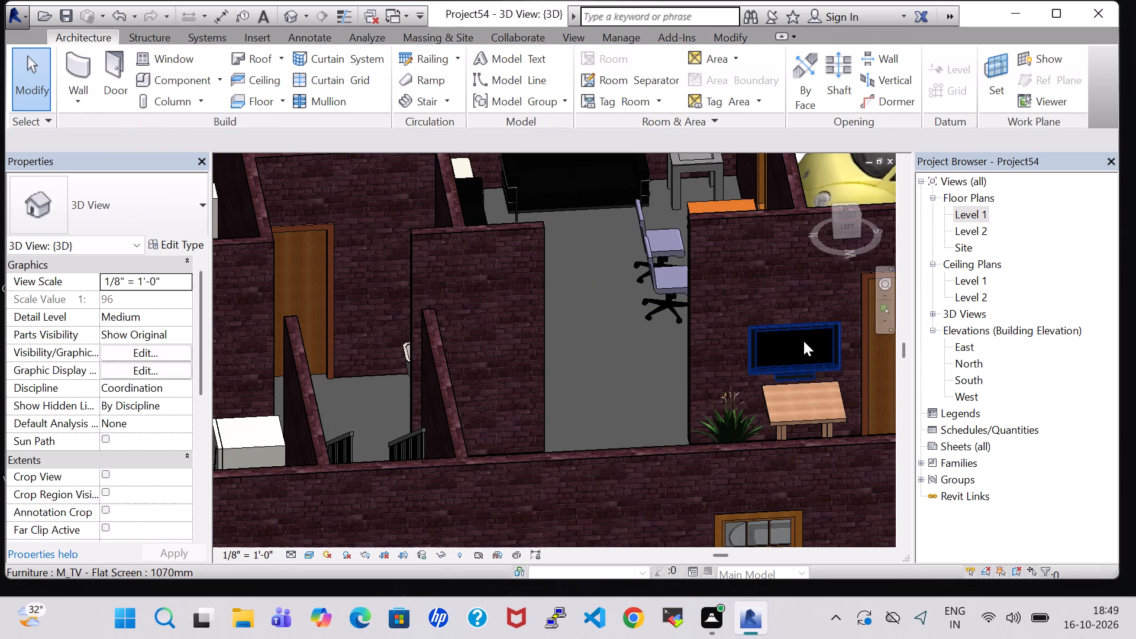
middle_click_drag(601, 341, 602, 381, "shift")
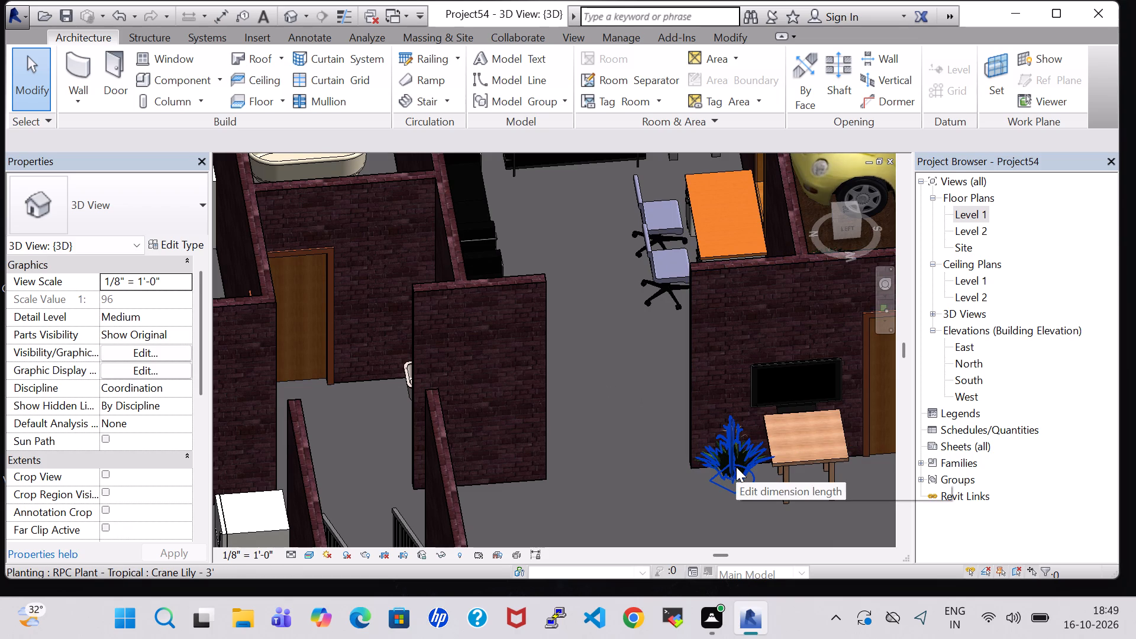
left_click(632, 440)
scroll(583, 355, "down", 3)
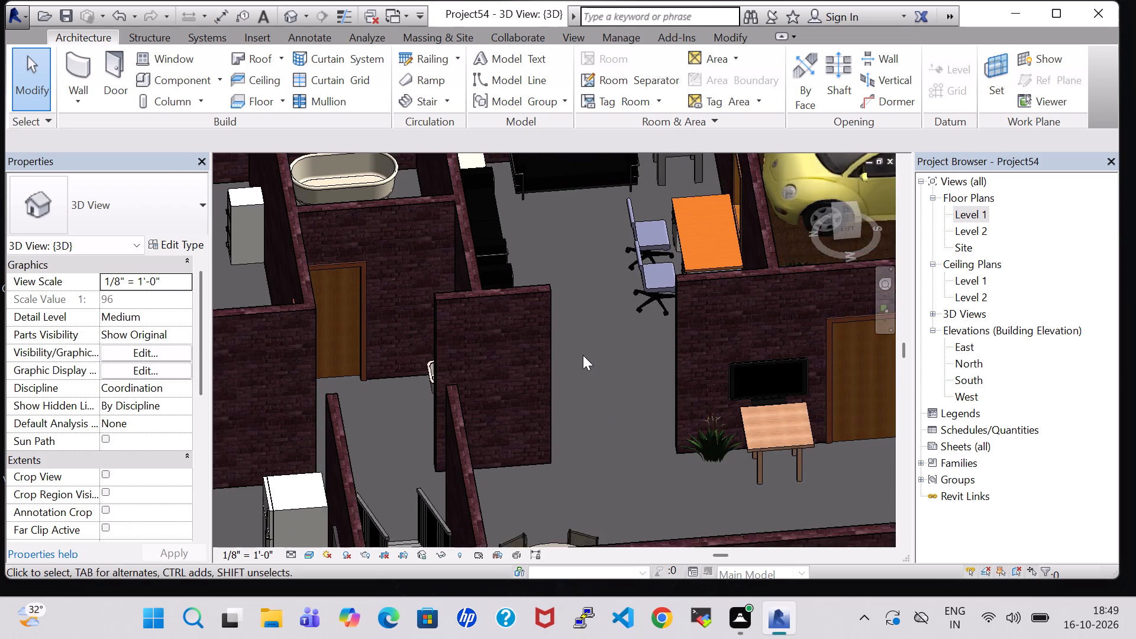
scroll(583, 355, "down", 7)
Undo the two table nudges and the roof deletion.
key("ctrl+z")
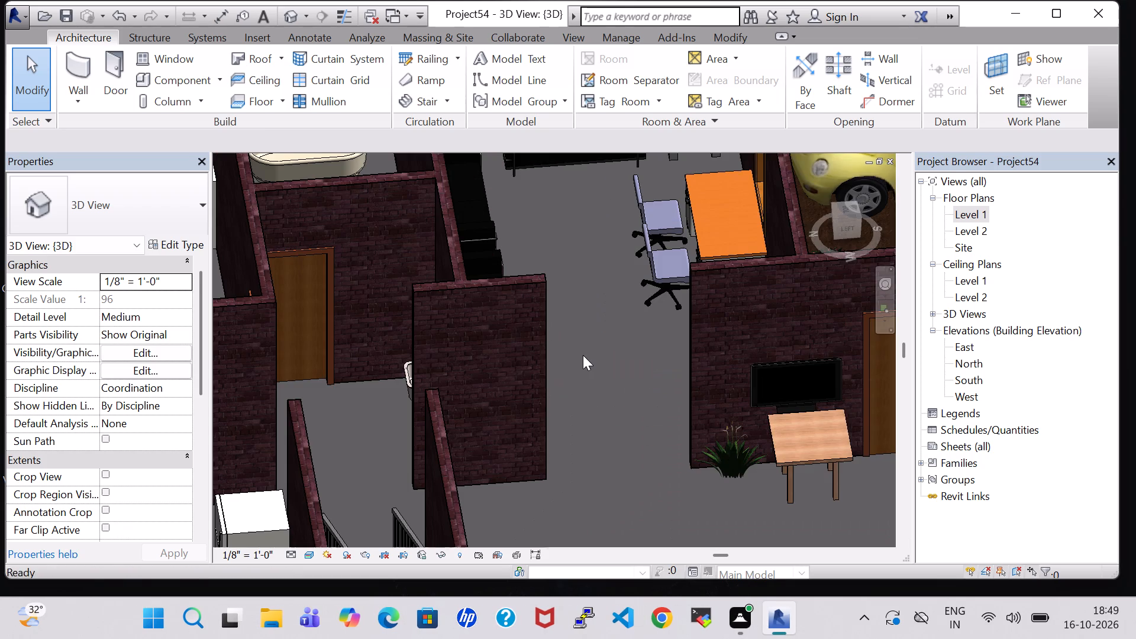
key("ctrl+z")
key("ctrl+z")
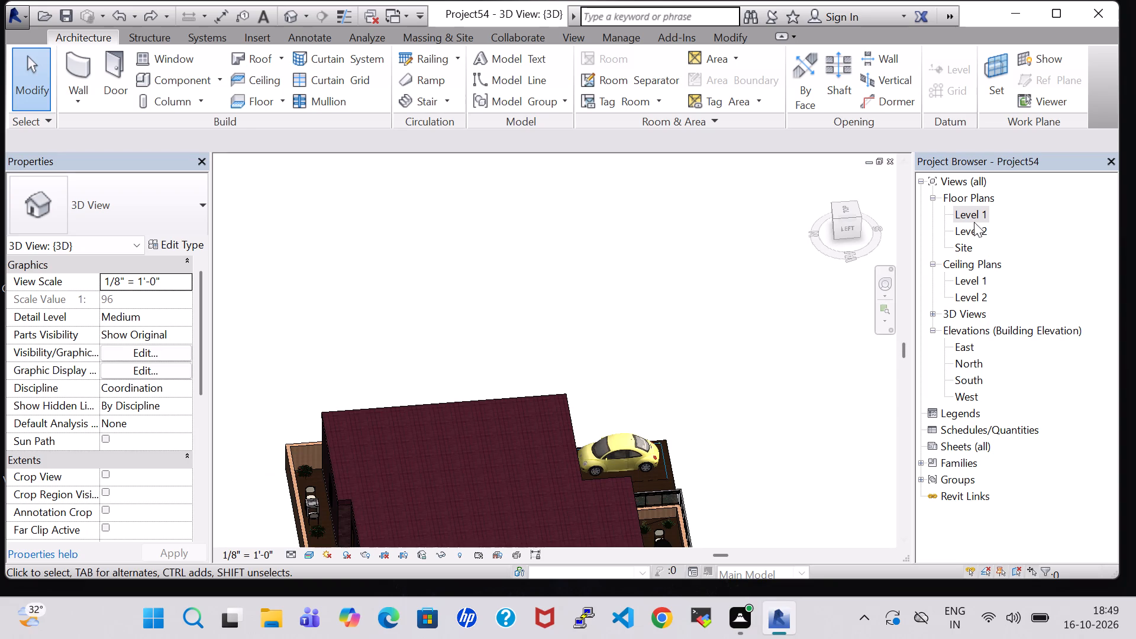
In the Level 1 floor plan, nudge the square table in front of the TV one increment up toward the plant.
double_click(973, 217)
scroll(689, 441, "down", 4)
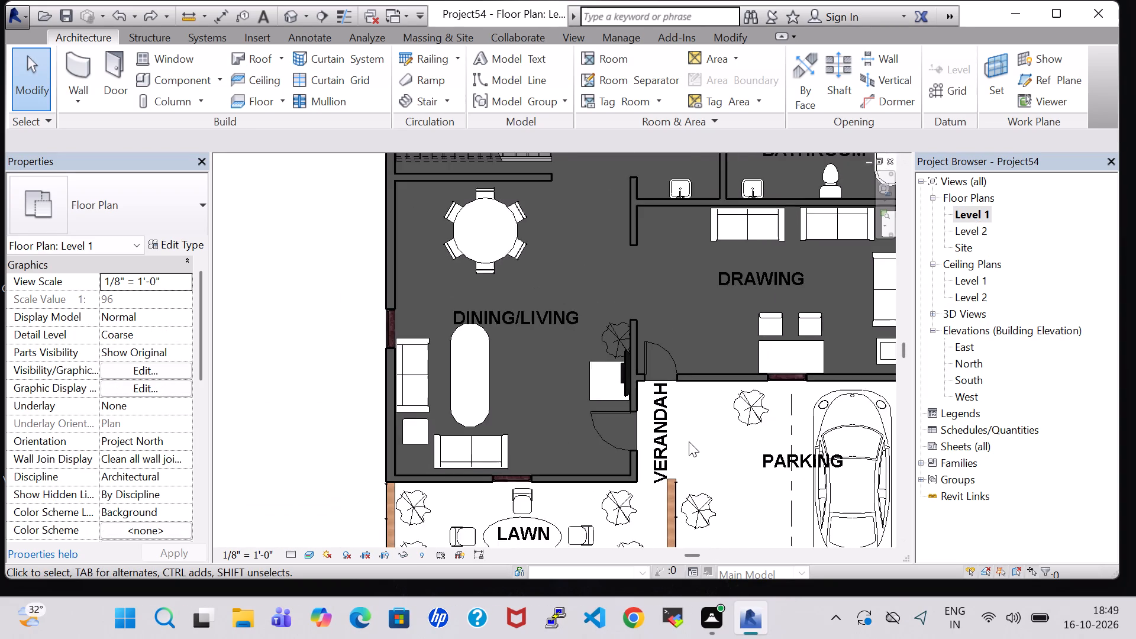
middle_click_drag(689, 441, 706, 267)
left_click(624, 227)
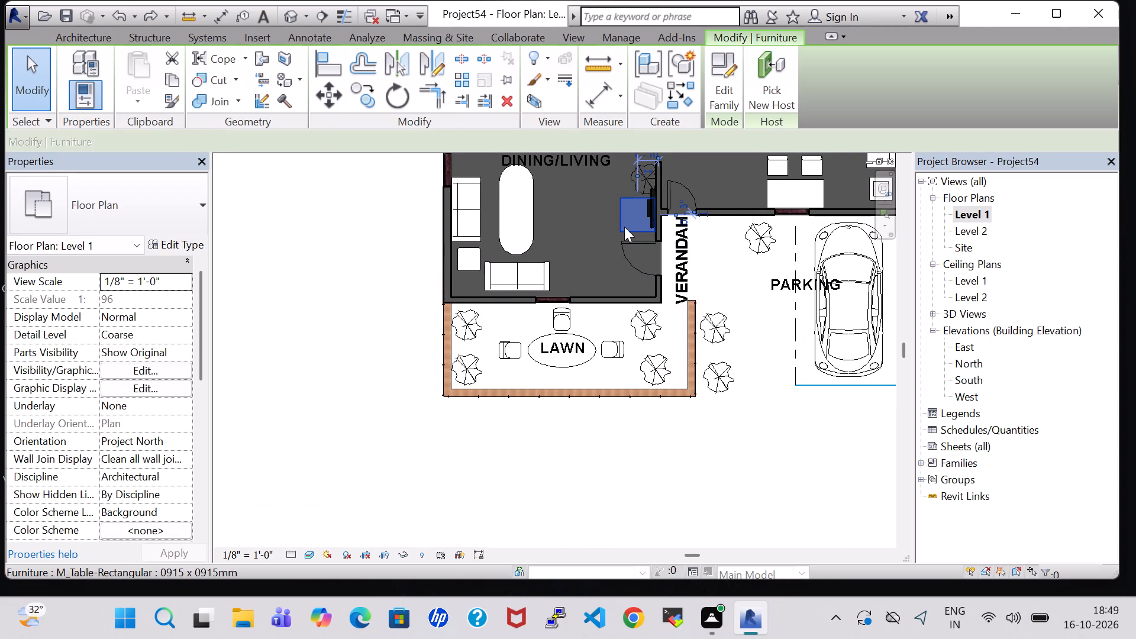
key("Up")
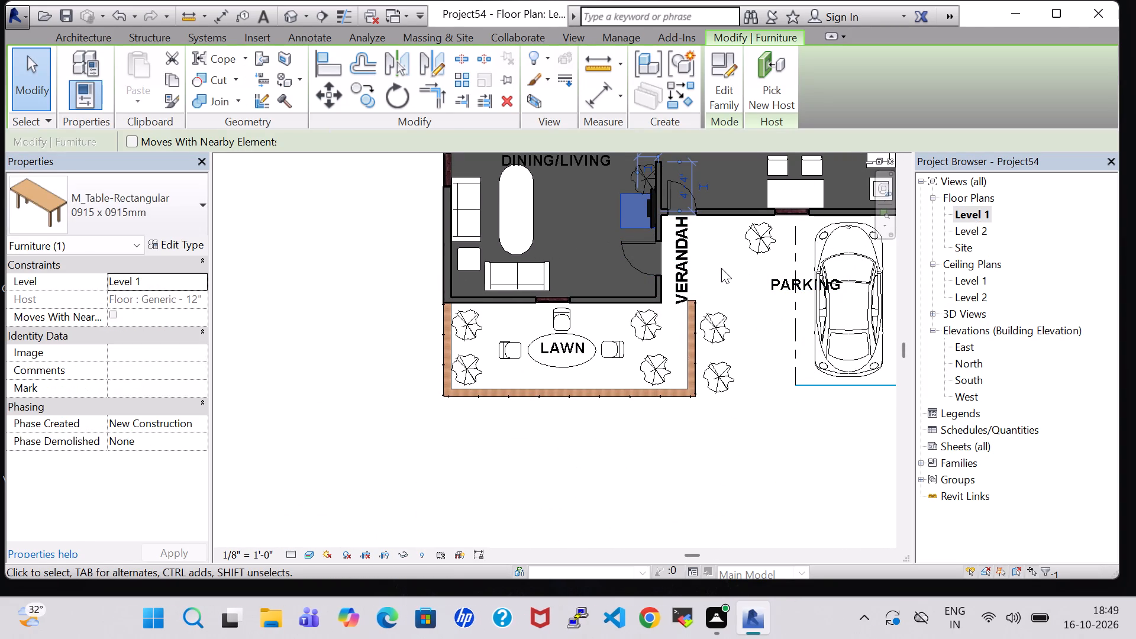
left_click(698, 475)
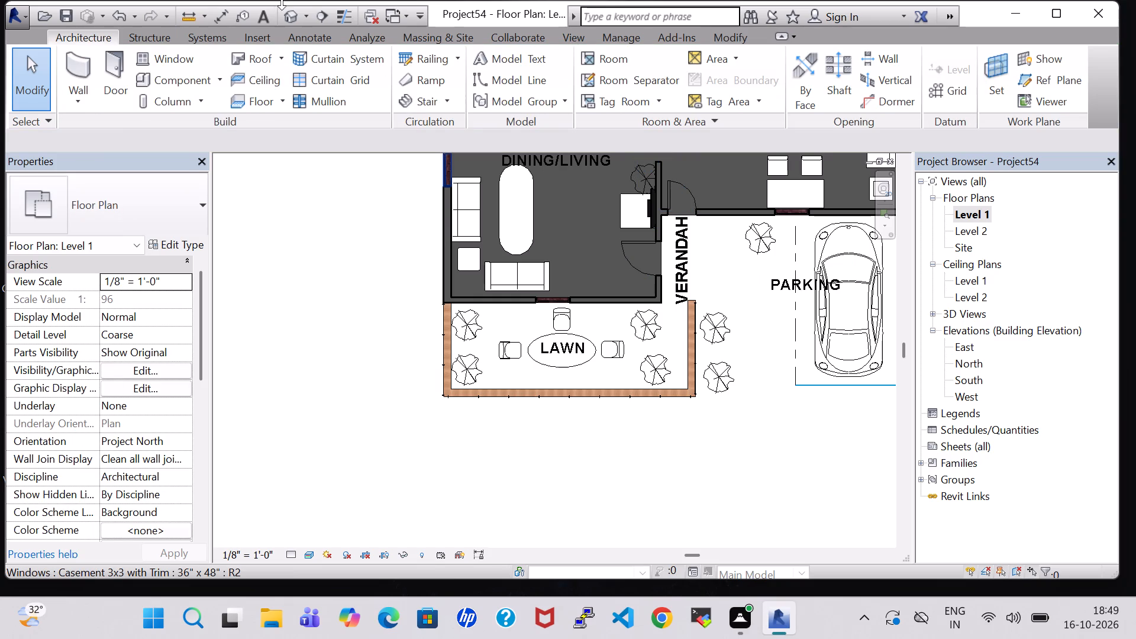
Examine the roofed house's exterior in 3D, from the front and at an angle over the lawn, verandah and parking.
left_click(285, 10)
scroll(601, 354, "down", 2)
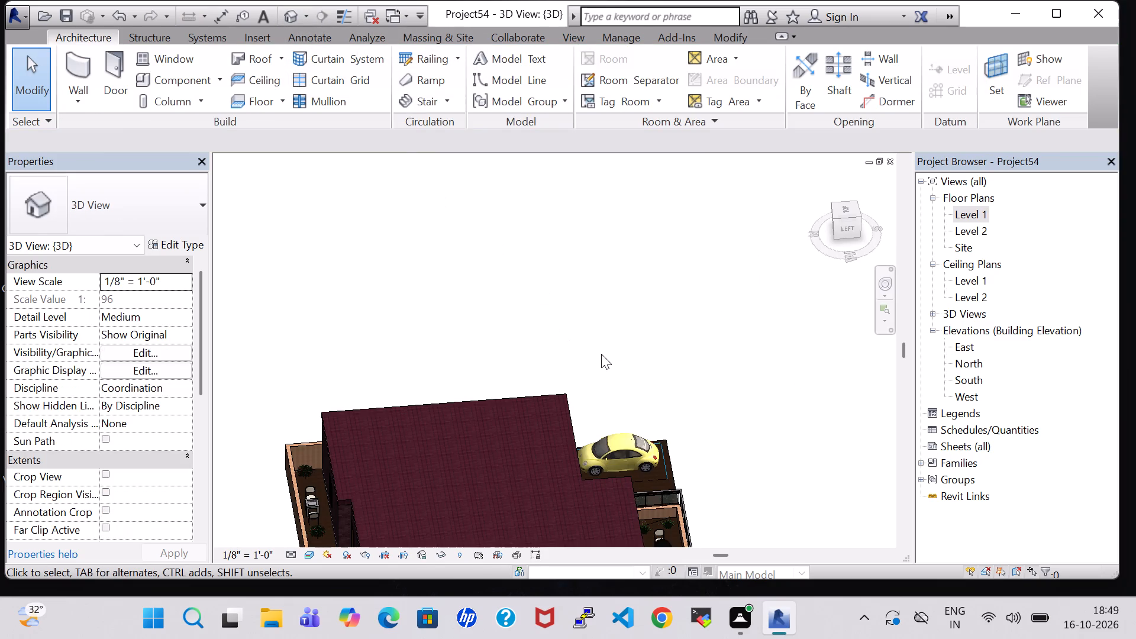
scroll(601, 354, "down", 1)
middle_click_drag(702, 419, 548, 366, "shift")
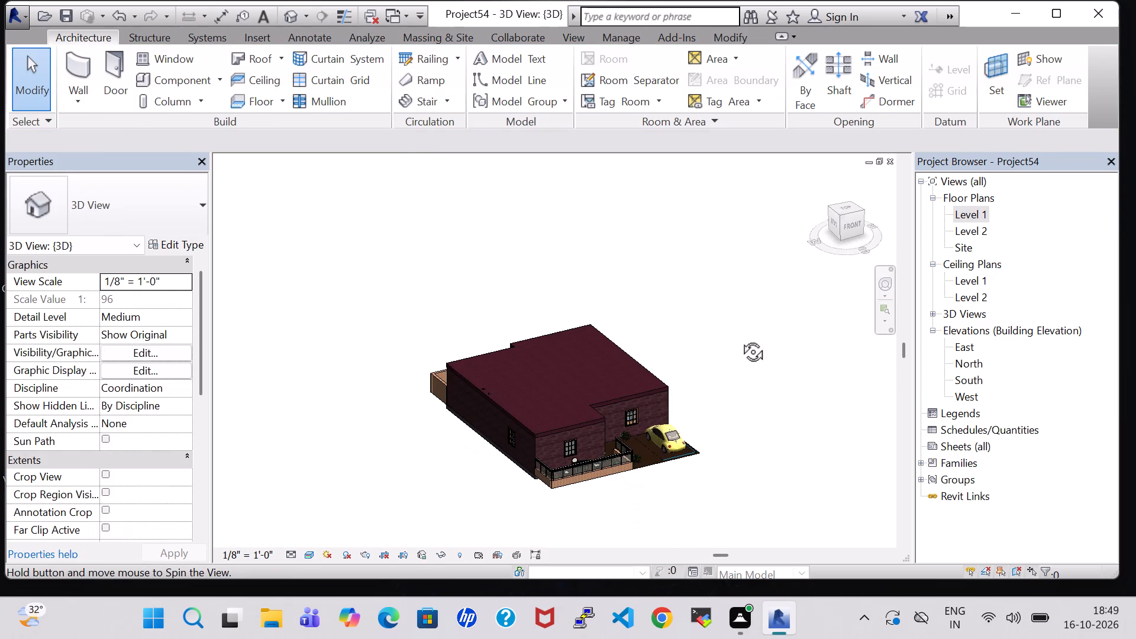
left_click(848, 226)
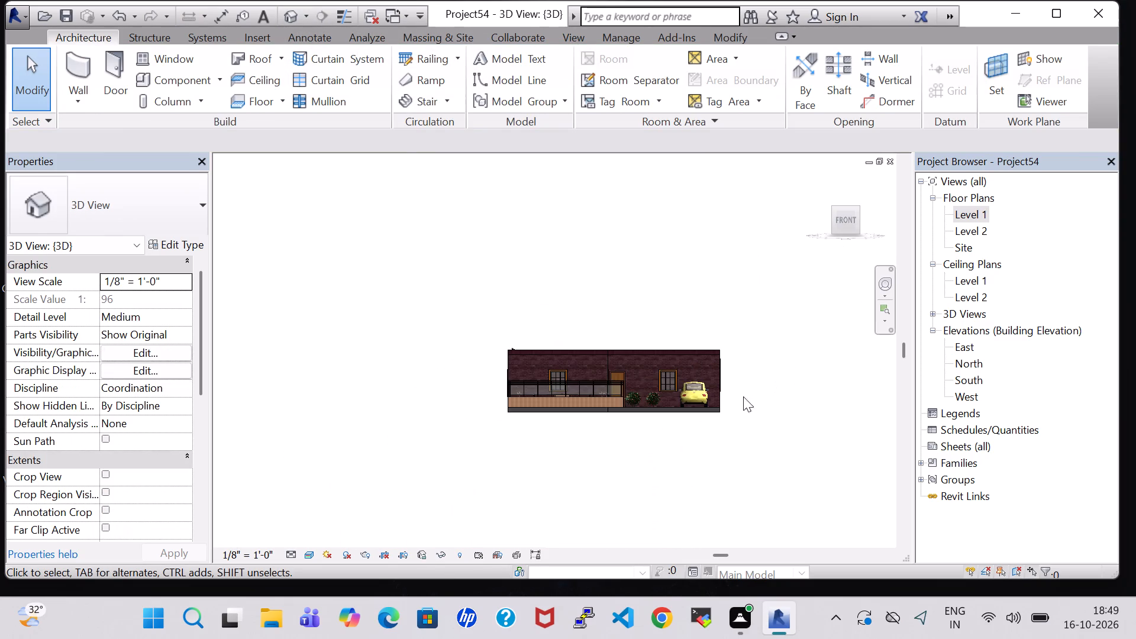
scroll(690, 331, "up", 3)
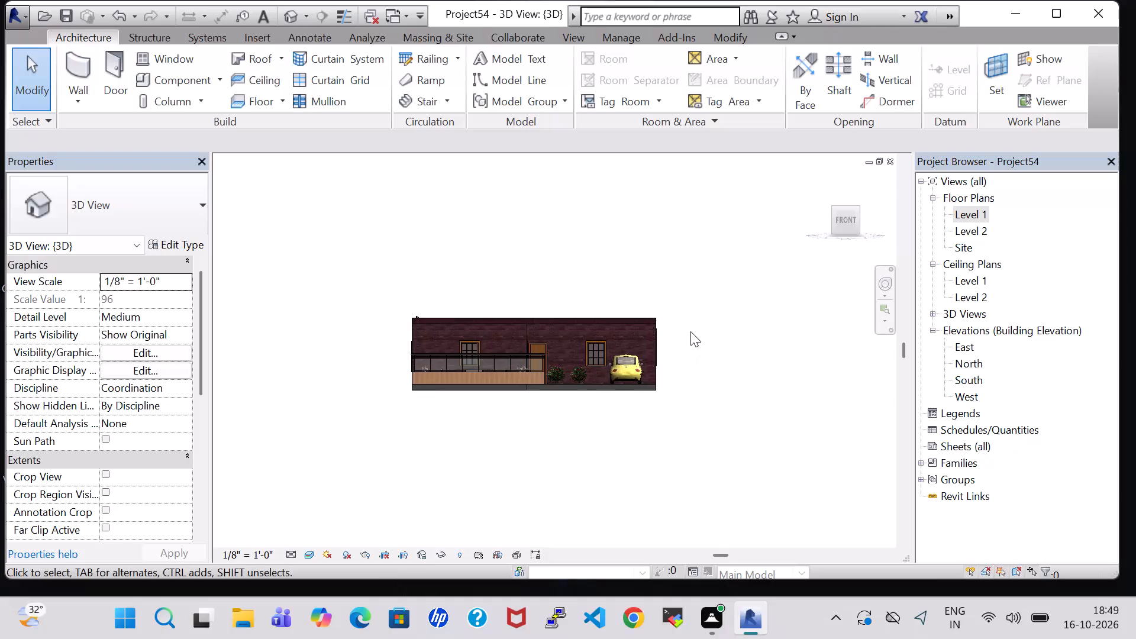
scroll(690, 331, "up", 5)
scroll(483, 233, "down", 2)
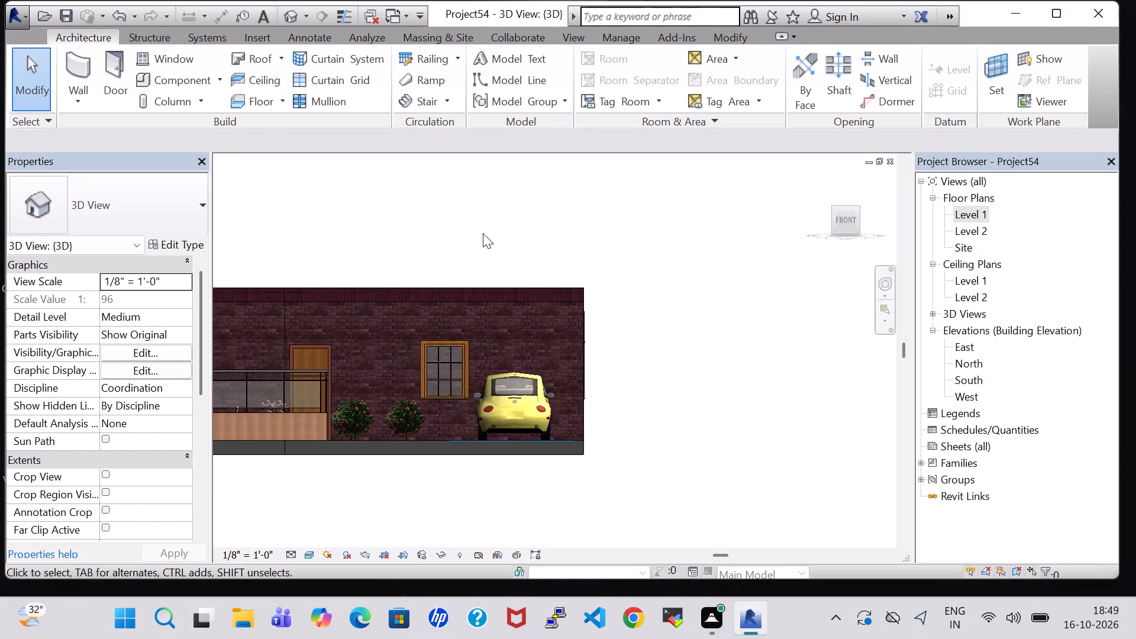
middle_click_drag(483, 233, 509, 304, "shift")
middle_click_drag(627, 331, 641, 331)
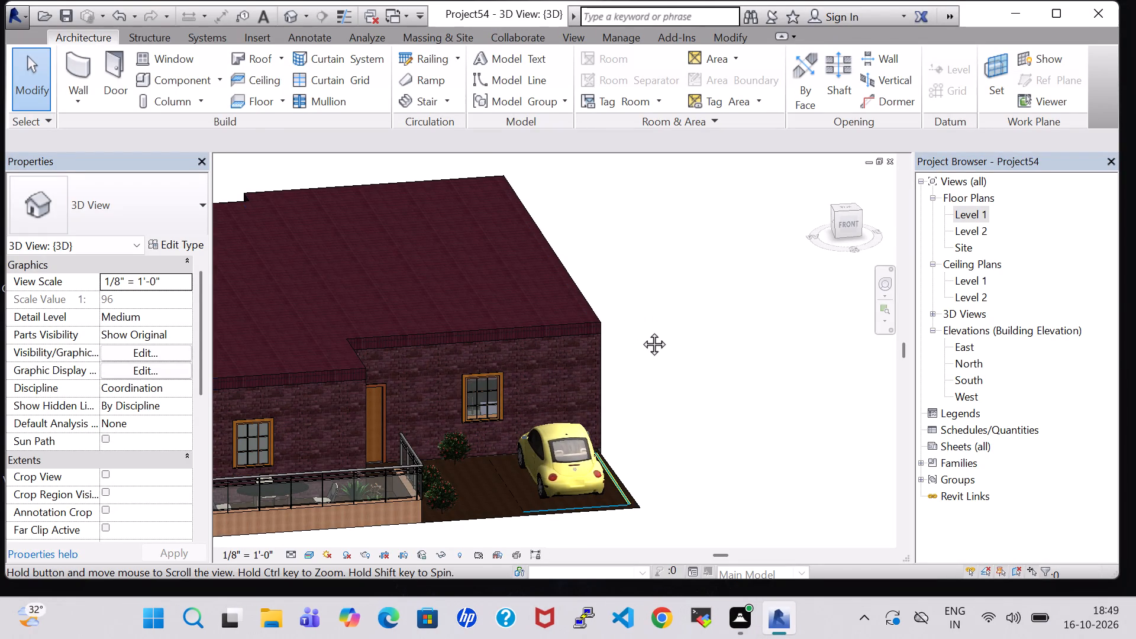
middle_click_drag(641, 331, 672, 331)
middle_click_drag(666, 334, 603, 337)
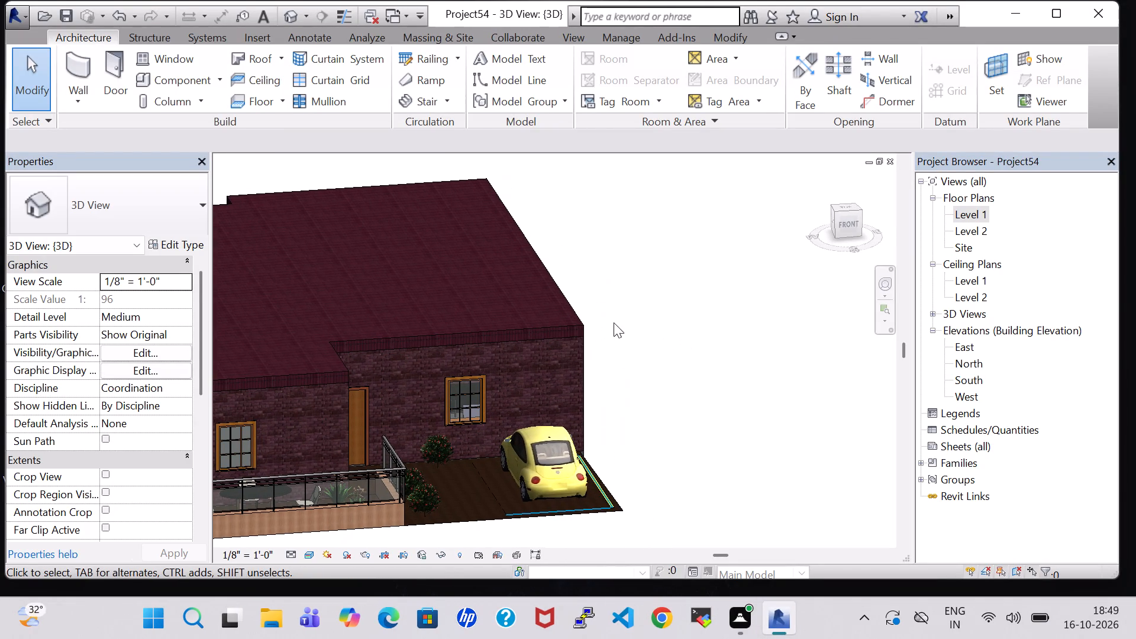
middle_click_drag(614, 322, 747, 328)
middle_click_drag(773, 396, 727, 389)
scroll(580, 387, "down", 1)
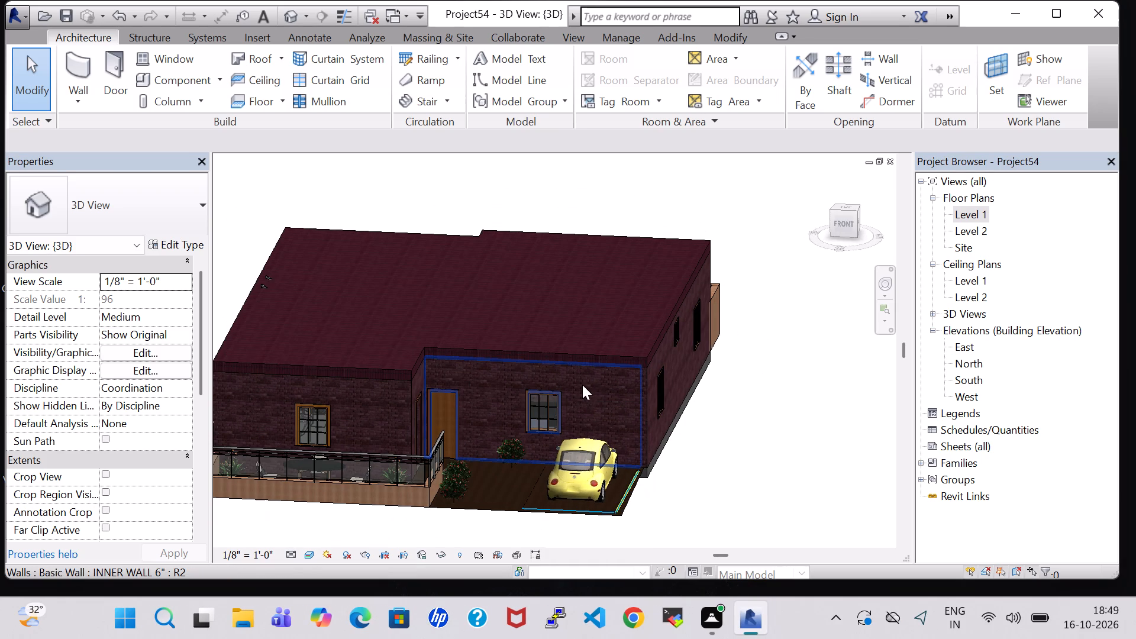
middle_click_drag(679, 460, 717, 459)
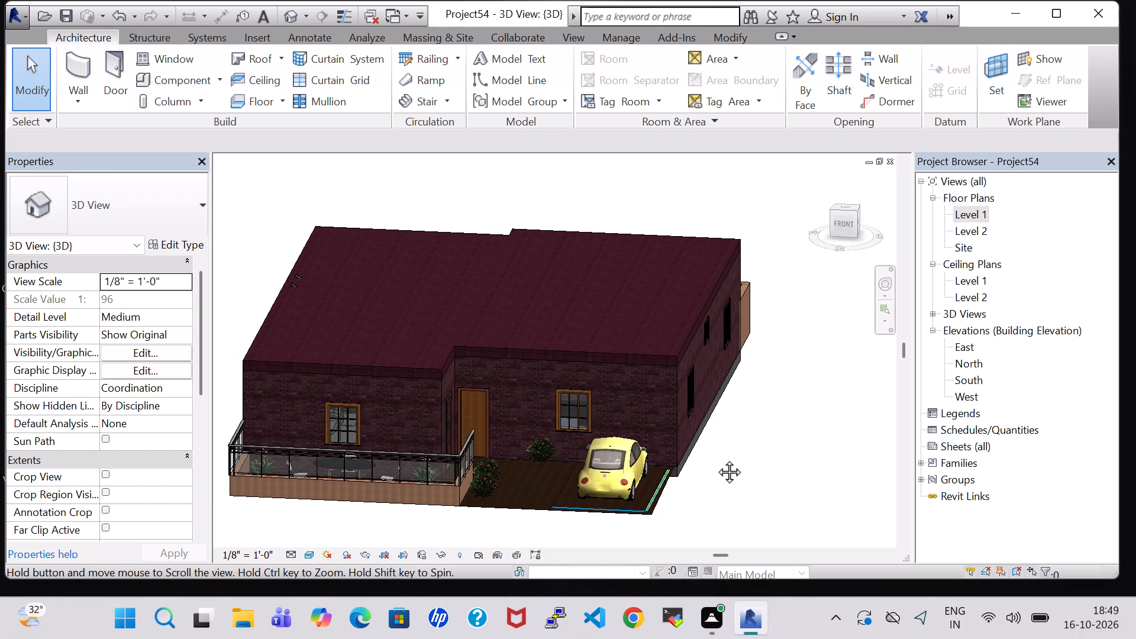
Save the project.
left_click(67, 8)
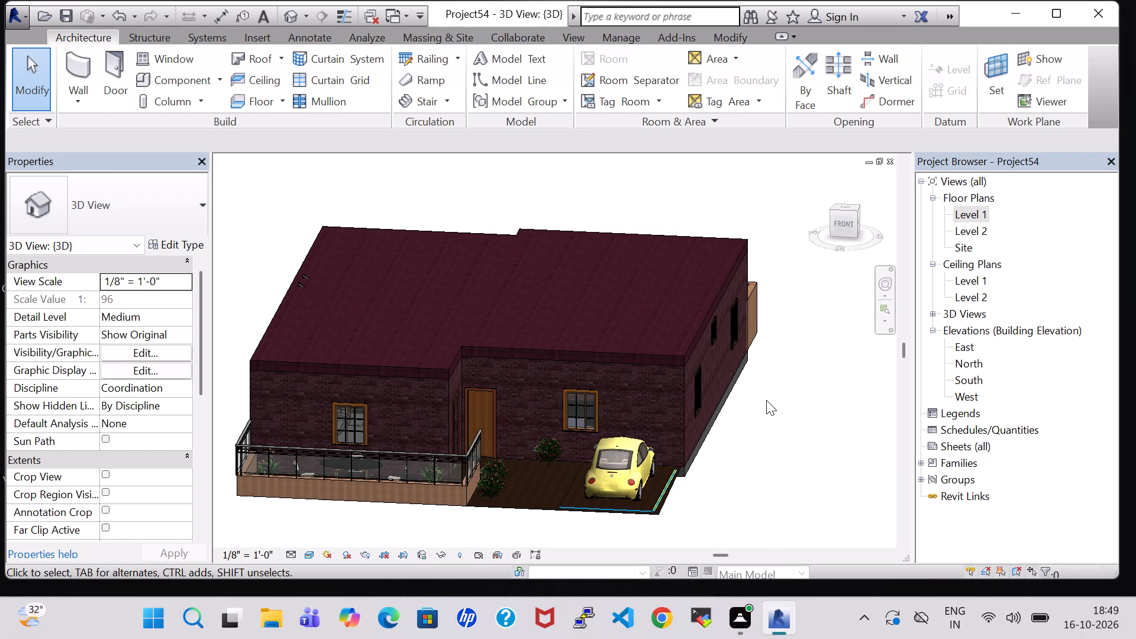
Export the model as an IFC 2x3 file named Project54 in the work folder.
left_click(19, 12)
left_click(84, 294)
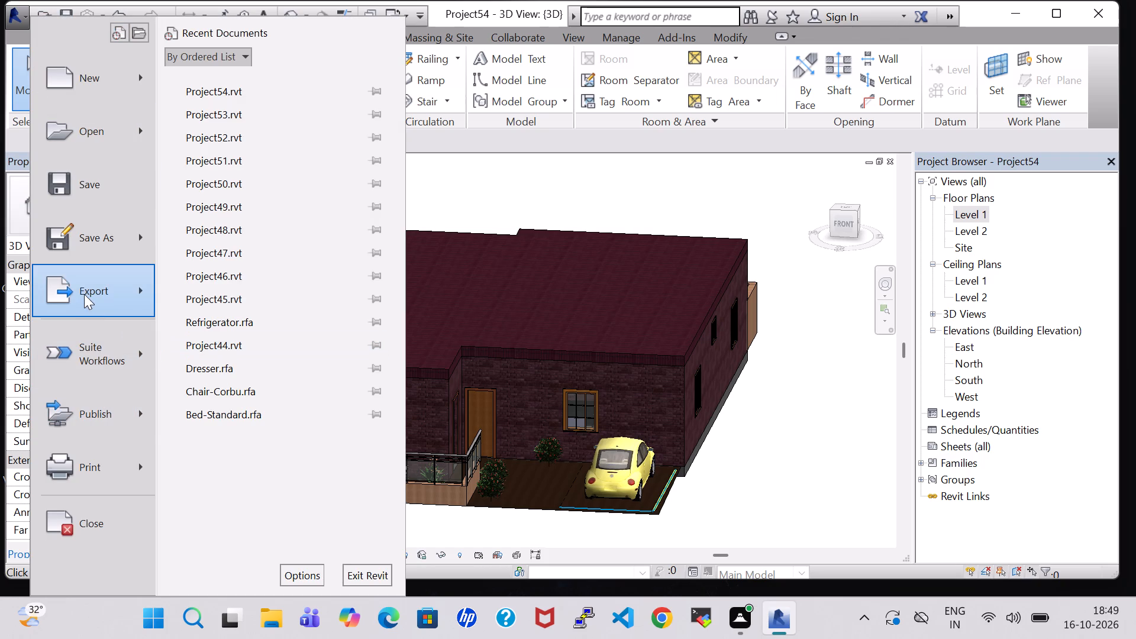
left_click(277, 446)
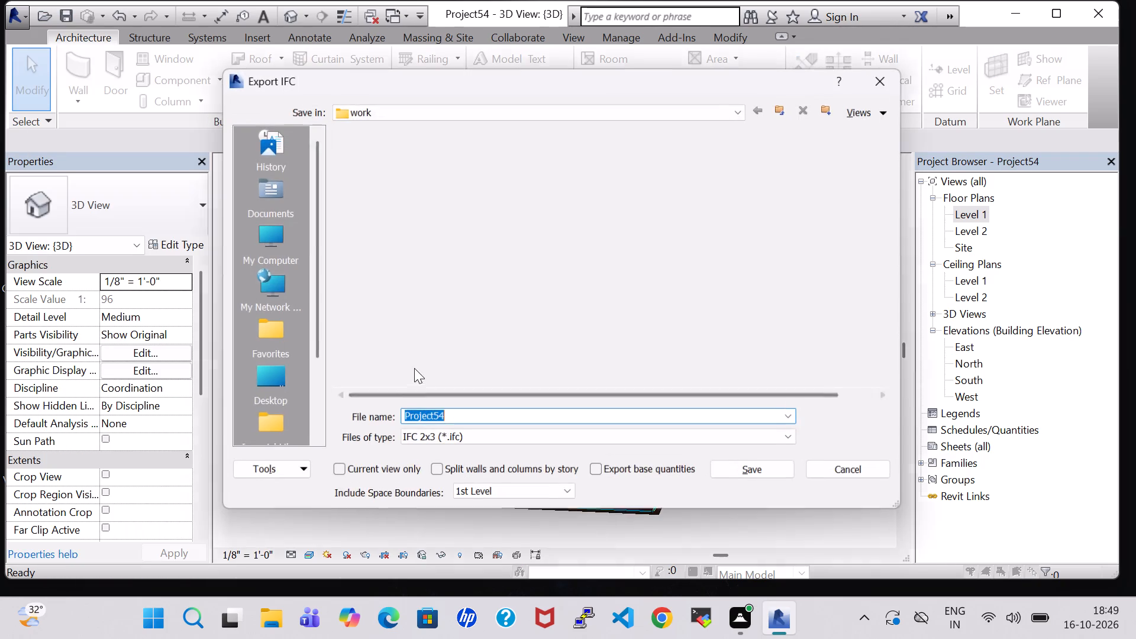
left_click(777, 476)
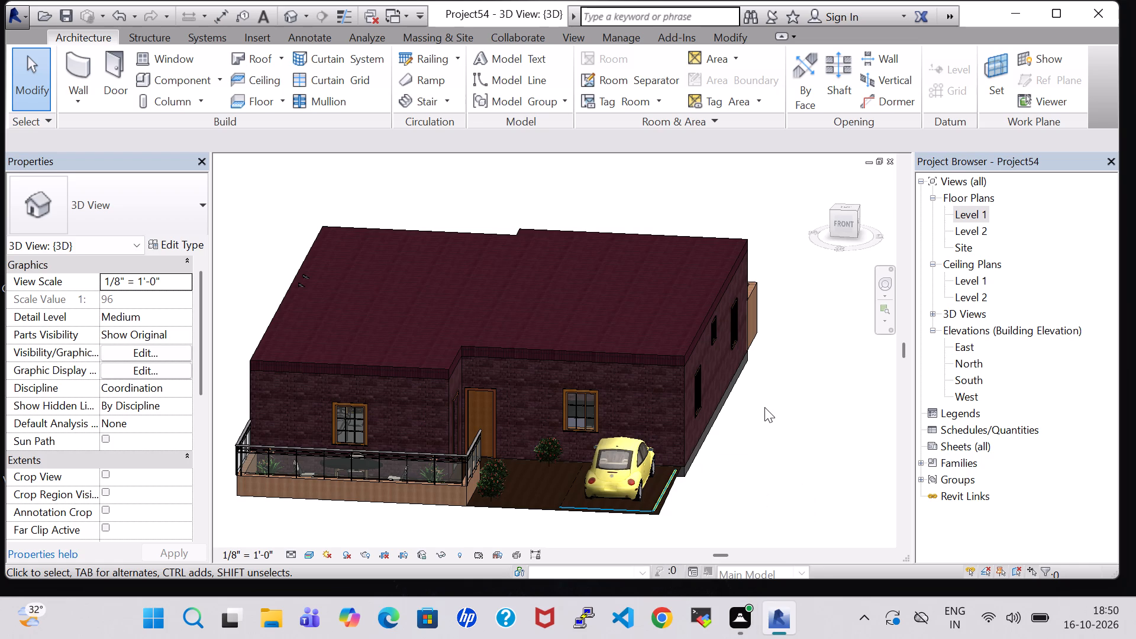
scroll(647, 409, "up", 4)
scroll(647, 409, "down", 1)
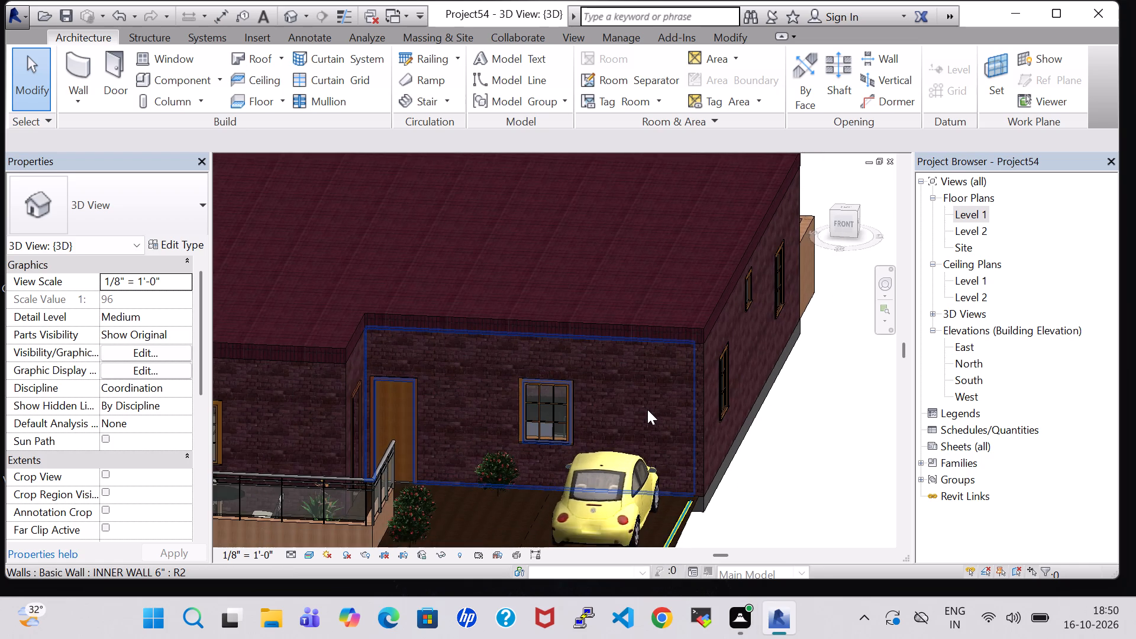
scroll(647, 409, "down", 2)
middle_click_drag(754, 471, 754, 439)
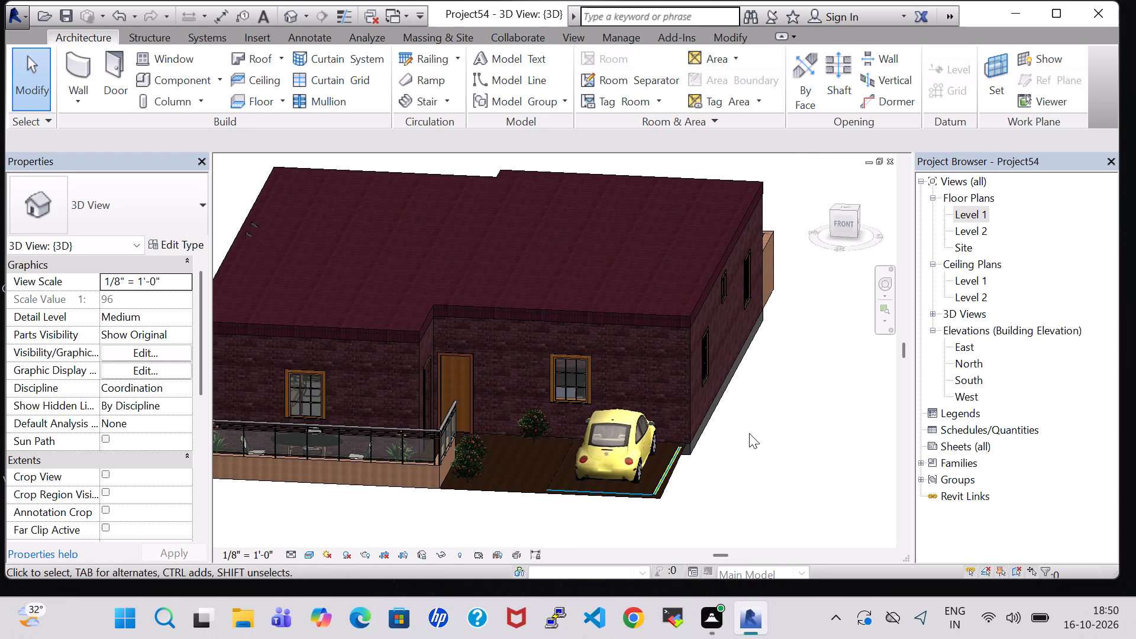